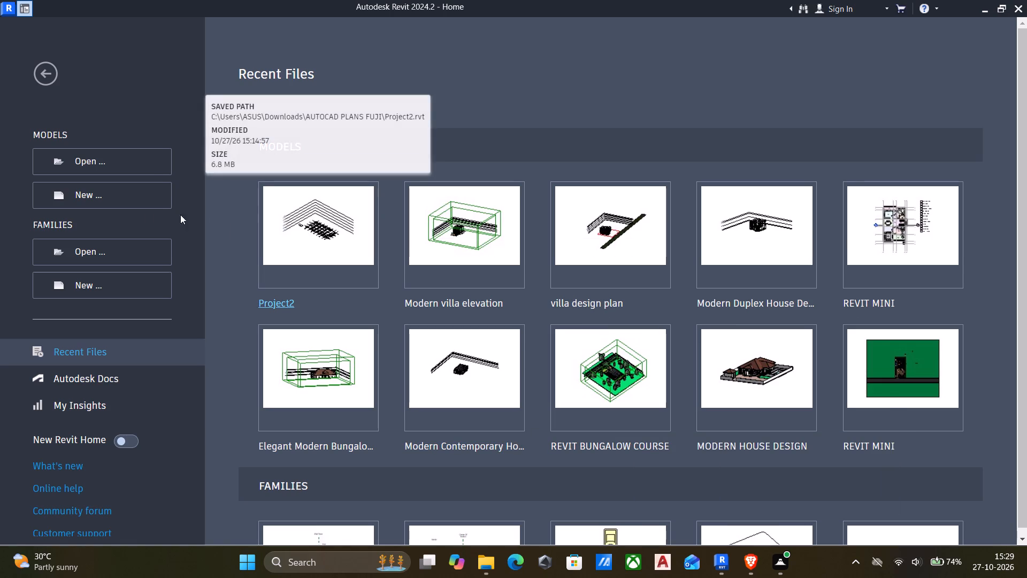
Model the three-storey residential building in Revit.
Start a new project and browse for its template file in the English folder under RVT 2024 Templates.
{"action": "left_click", "coordinate": [78, 193]}
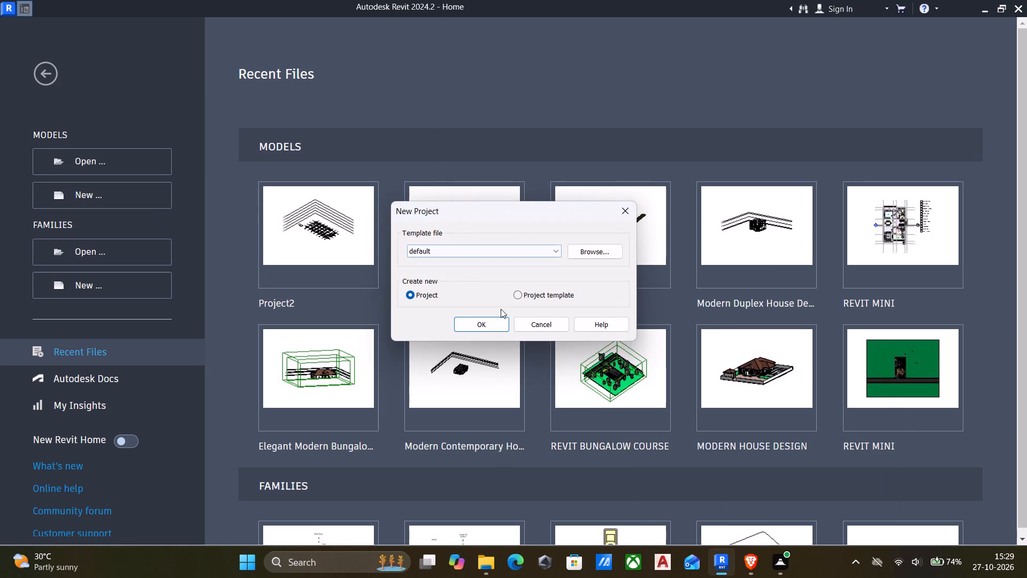
{"action": "left_click", "coordinate": [551, 246]}
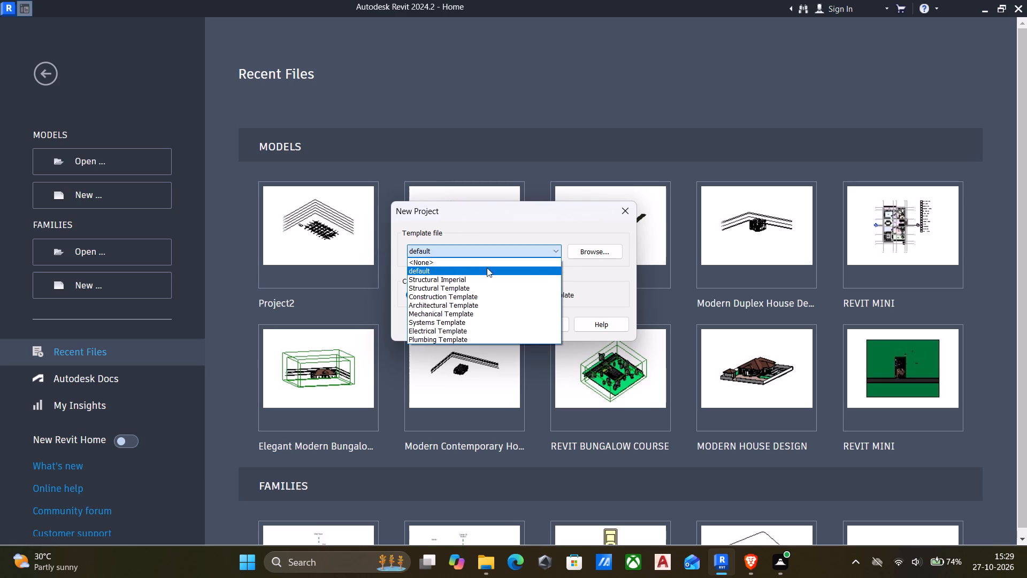
{"action": "left_click", "coordinate": [588, 249]}
{"action": "left_click", "coordinate": [588, 249]}
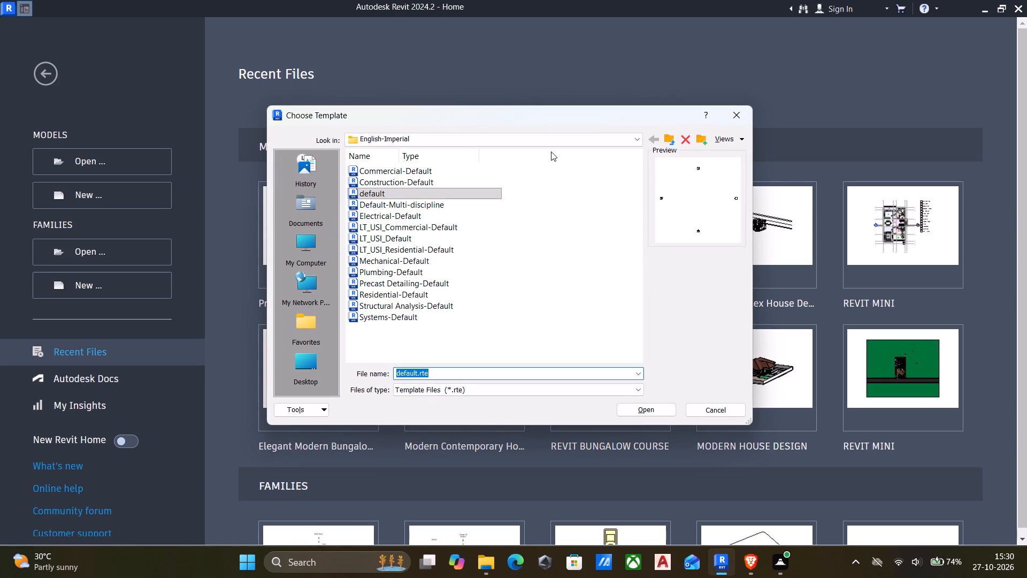
{"action": "left_click", "coordinate": [671, 133]}
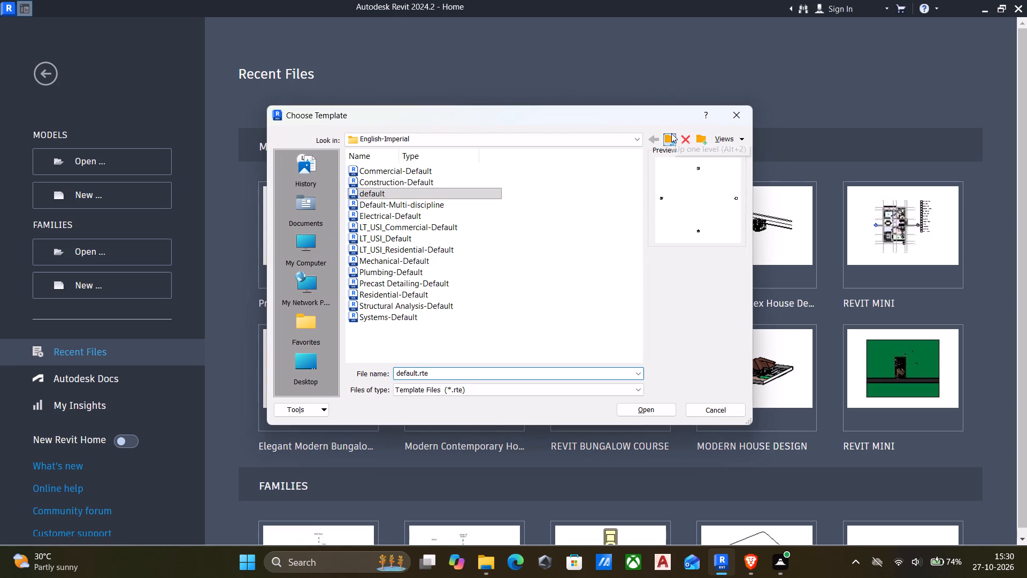
{"action": "left_click", "coordinate": [671, 133]}
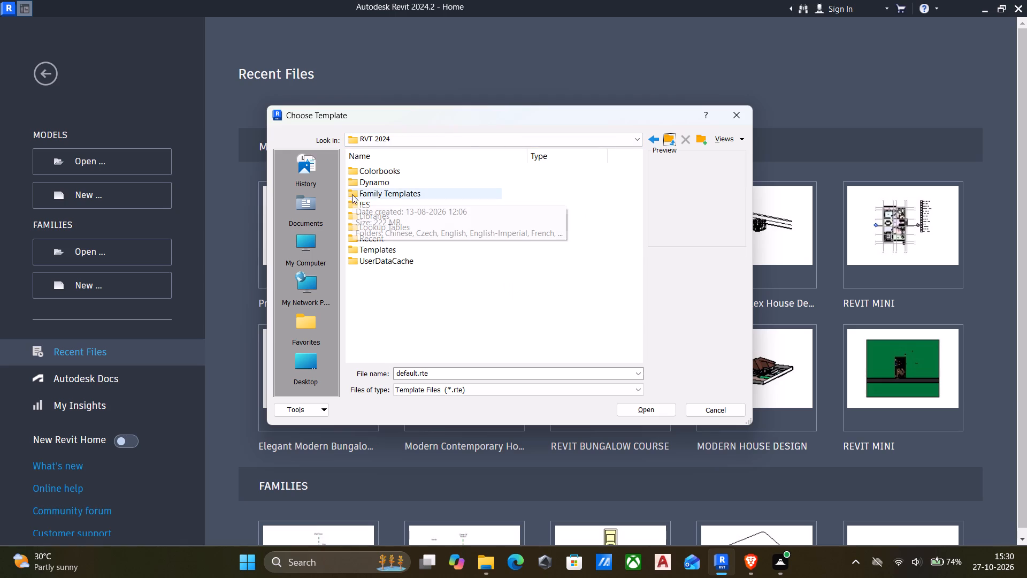
{"action": "double_click", "coordinate": [355, 253]}
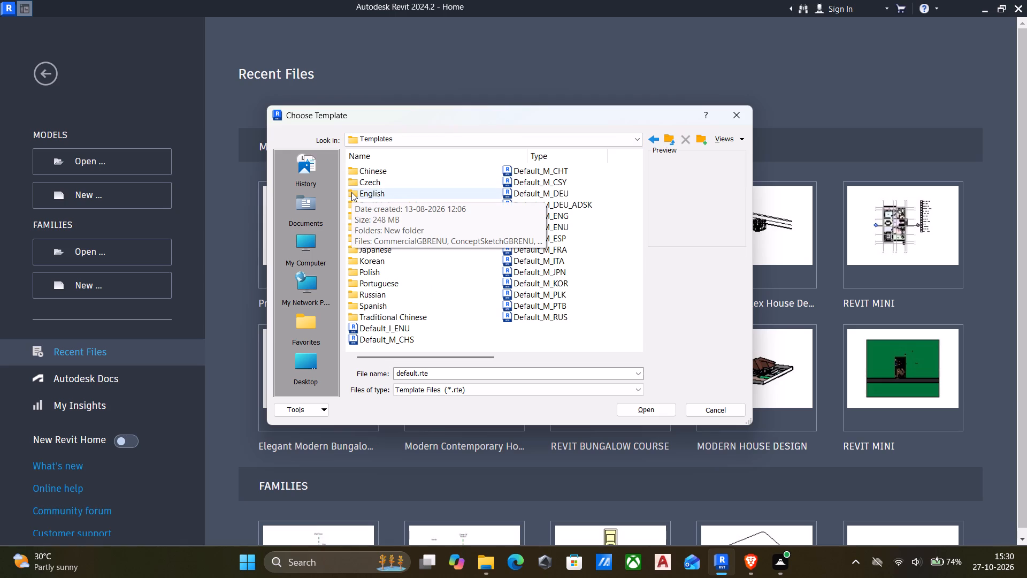
{"action": "double_click", "coordinate": [351, 192]}
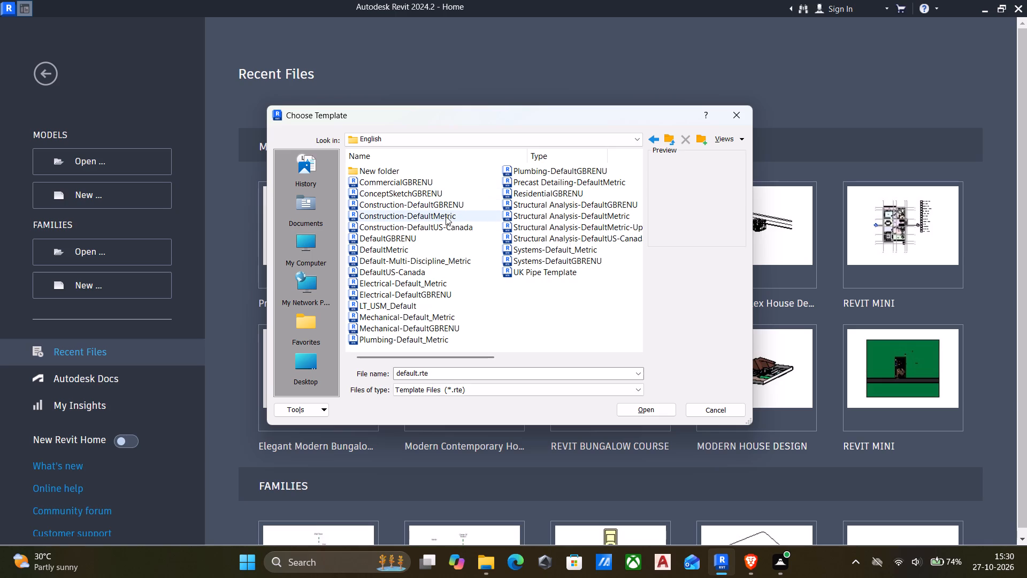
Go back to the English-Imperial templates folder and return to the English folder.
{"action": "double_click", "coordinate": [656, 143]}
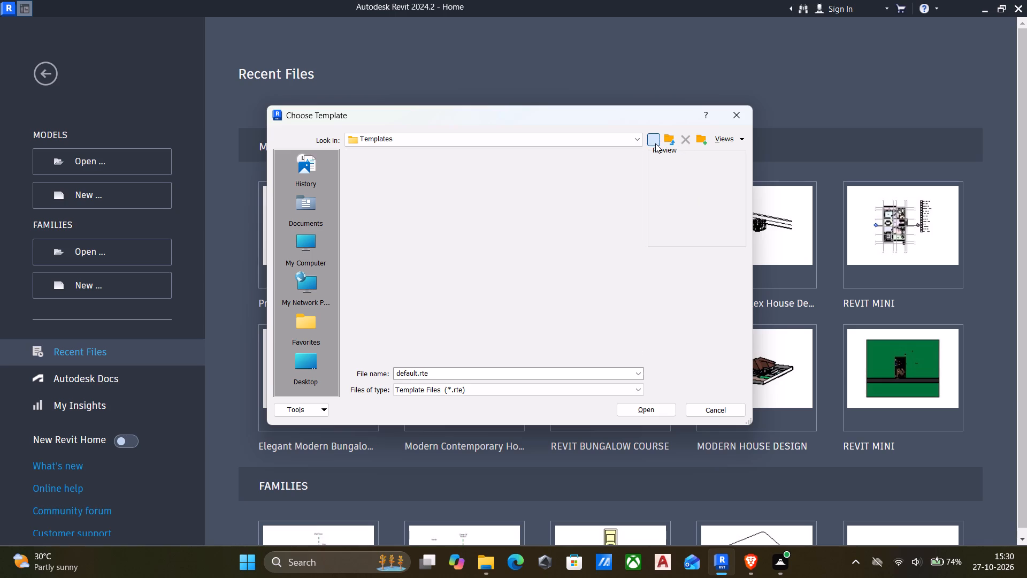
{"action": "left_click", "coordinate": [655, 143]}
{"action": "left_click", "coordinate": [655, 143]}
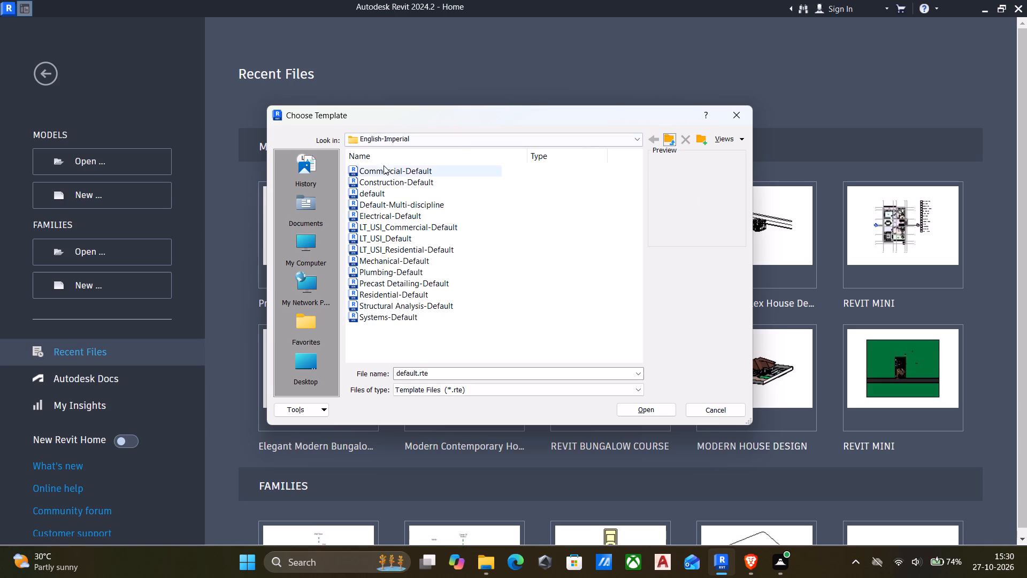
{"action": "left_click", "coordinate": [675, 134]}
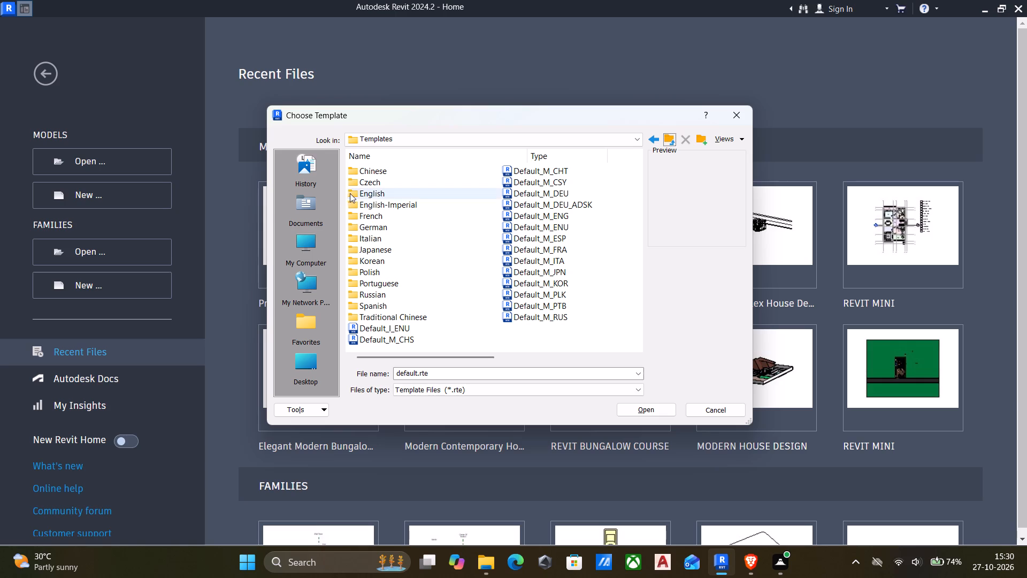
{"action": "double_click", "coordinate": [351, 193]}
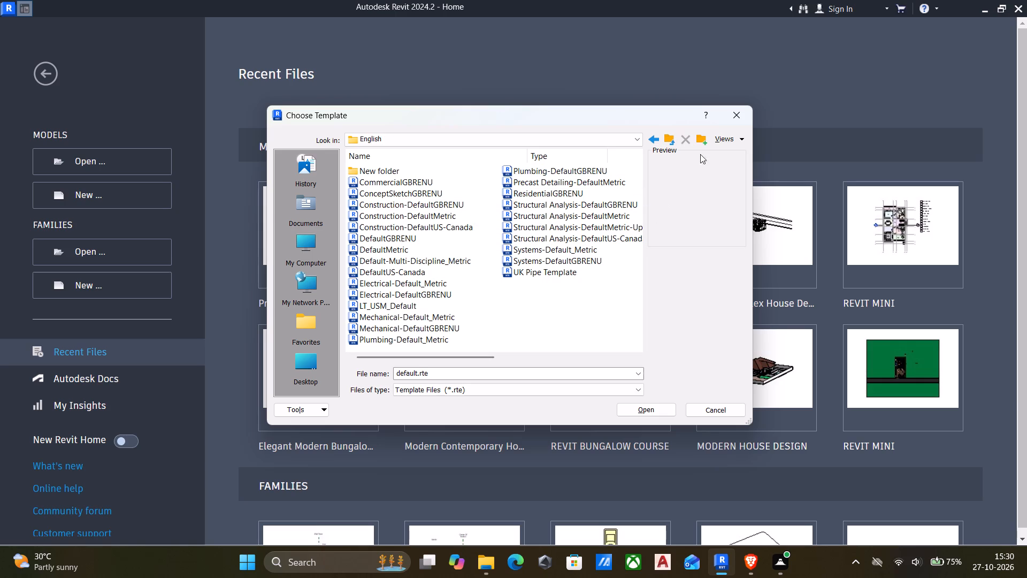
Display the template files of the English folder in Details view.
{"action": "left_click", "coordinate": [730, 139]}
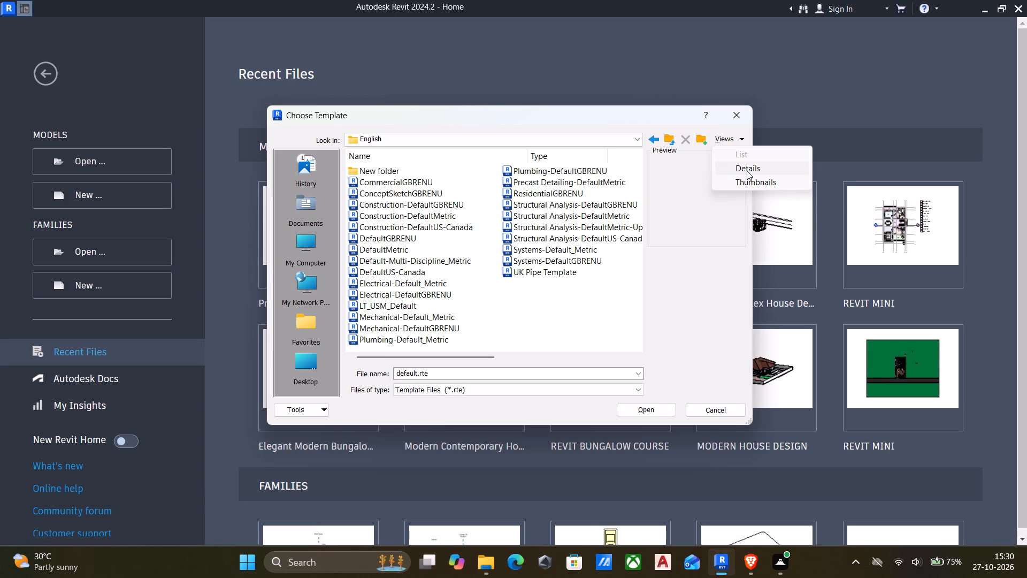
{"action": "left_click", "coordinate": [747, 171]}
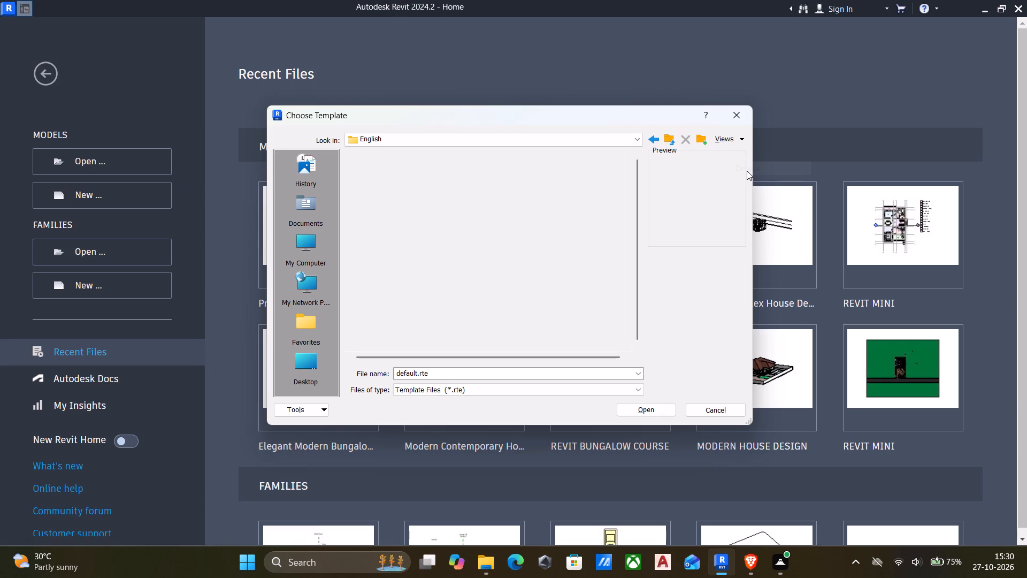
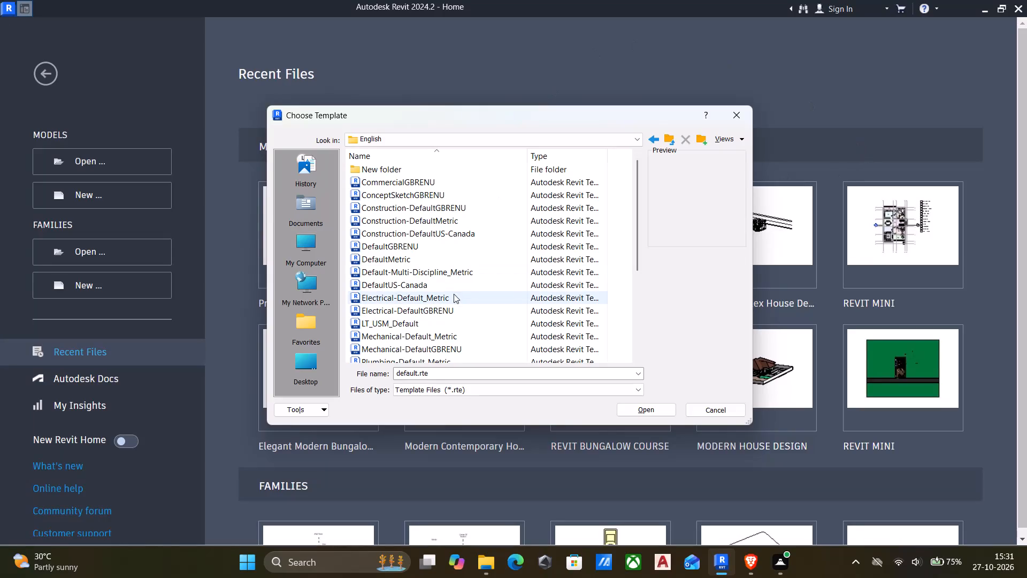
Create a new project from the Default-Multi-Discipline_Metric template in the English folder.
{"action": "scroll", "coordinate": [444, 276], "scroll_direction": "up", "scroll_amount": 9}
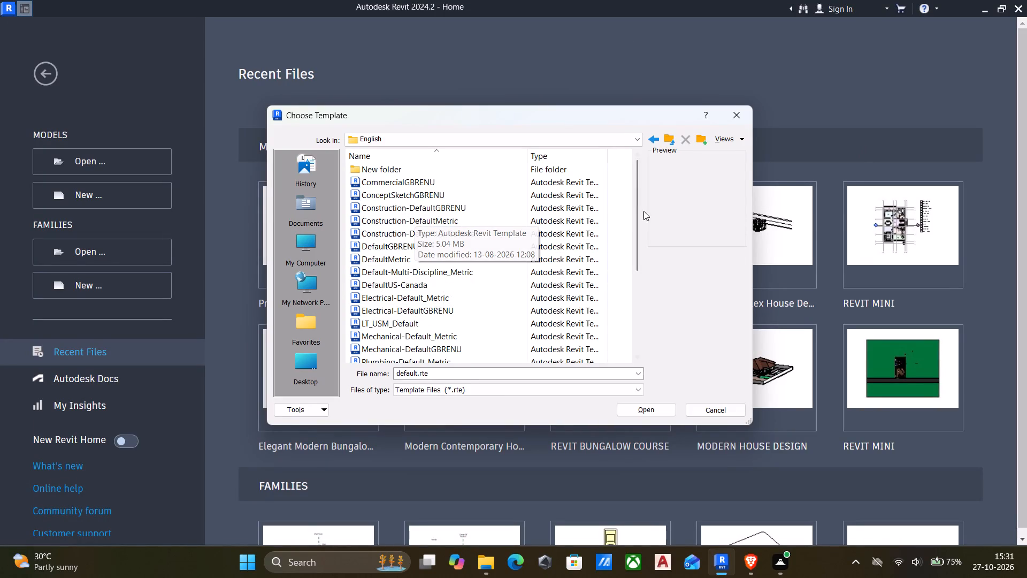
{"action": "scroll", "coordinate": [397, 227], "scroll_direction": "down", "scroll_amount": 3}
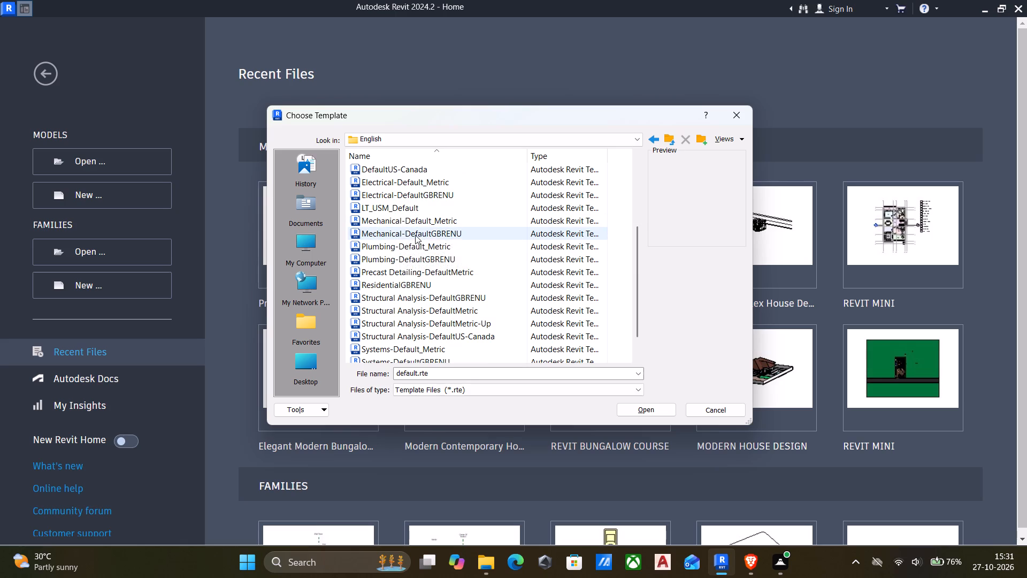
{"action": "scroll", "coordinate": [411, 208], "scroll_direction": "up", "scroll_amount": 6}
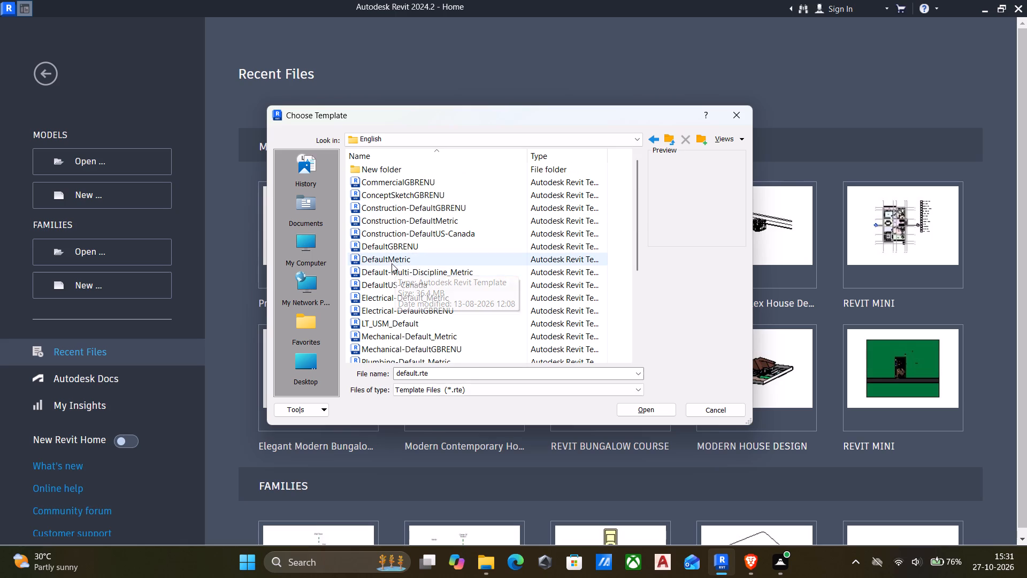
{"action": "left_click", "coordinate": [388, 262]}
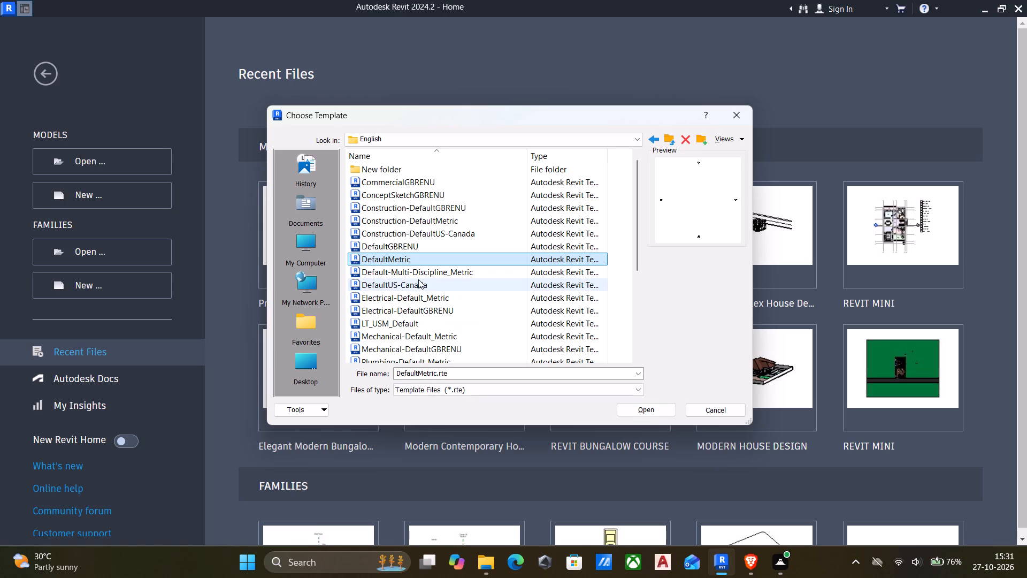
{"action": "left_click", "coordinate": [406, 273]}
{"action": "left_click", "coordinate": [647, 410]}
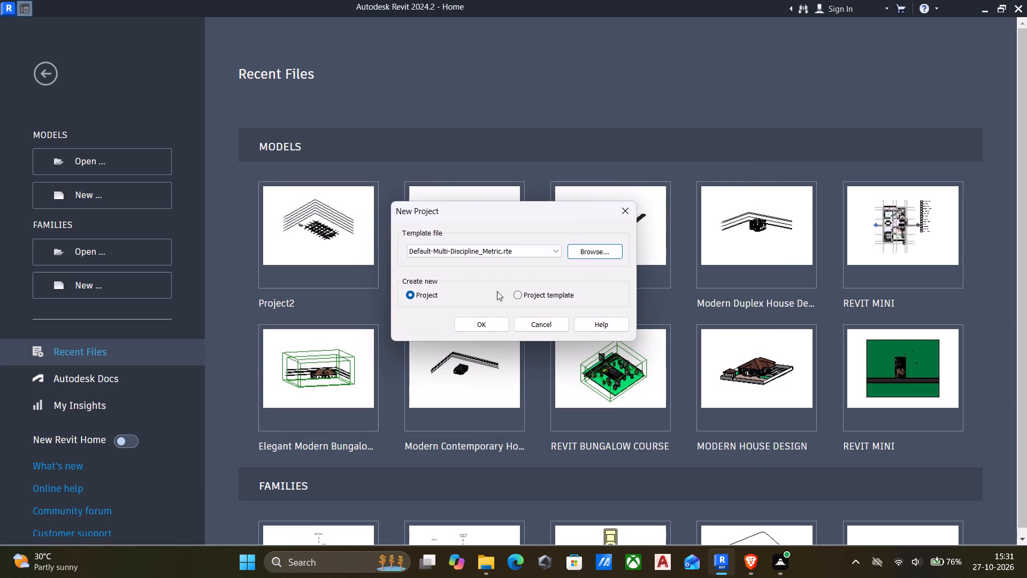
{"action": "left_click", "coordinate": [481, 322]}
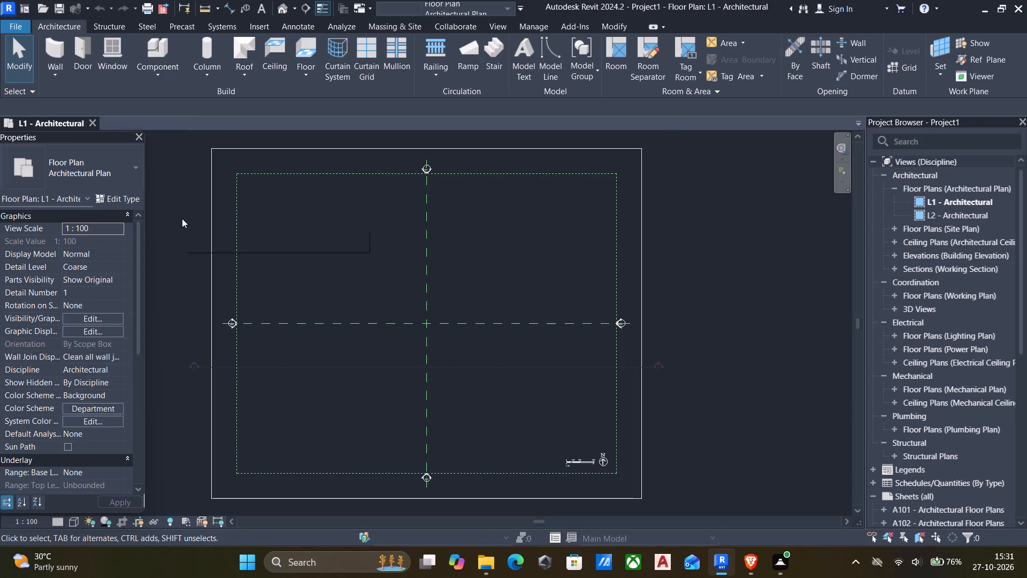
Delete all sheets from A101 - Architectural Floor Plans through S102 - Structural Plans from the project.
{"action": "scroll", "coordinate": [509, 365], "scroll_direction": "up", "scroll_amount": 2}
{"action": "scroll", "coordinate": [503, 366], "scroll_direction": "down", "scroll_amount": 4}
{"action": "middle_click_drag", "start_coordinate": [505, 366], "coordinate": [523, 366]}
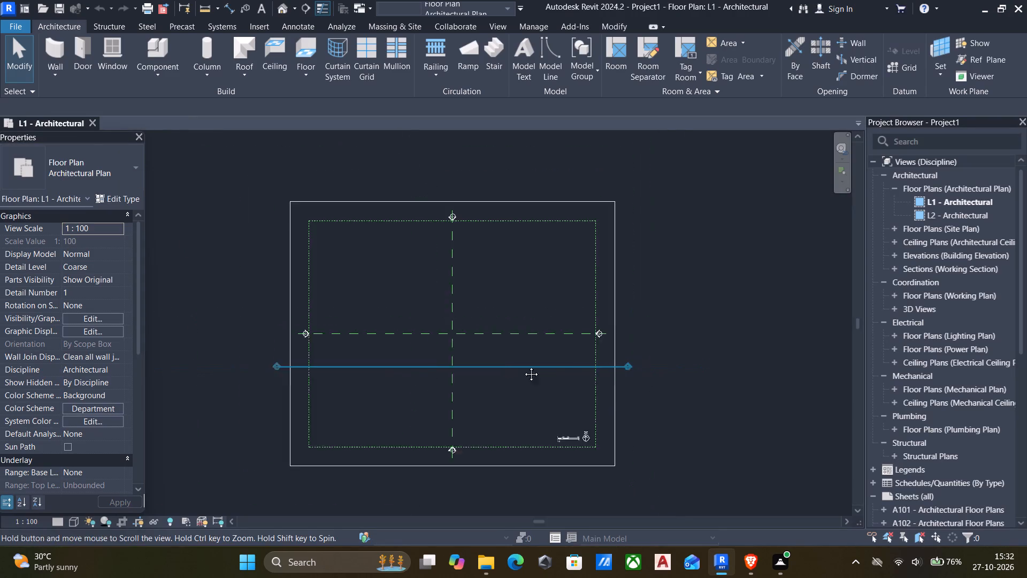
{"action": "middle_click_drag", "start_coordinate": [523, 366], "coordinate": [566, 367]}
{"action": "scroll", "coordinate": [915, 328], "scroll_direction": "down", "scroll_amount": 5}
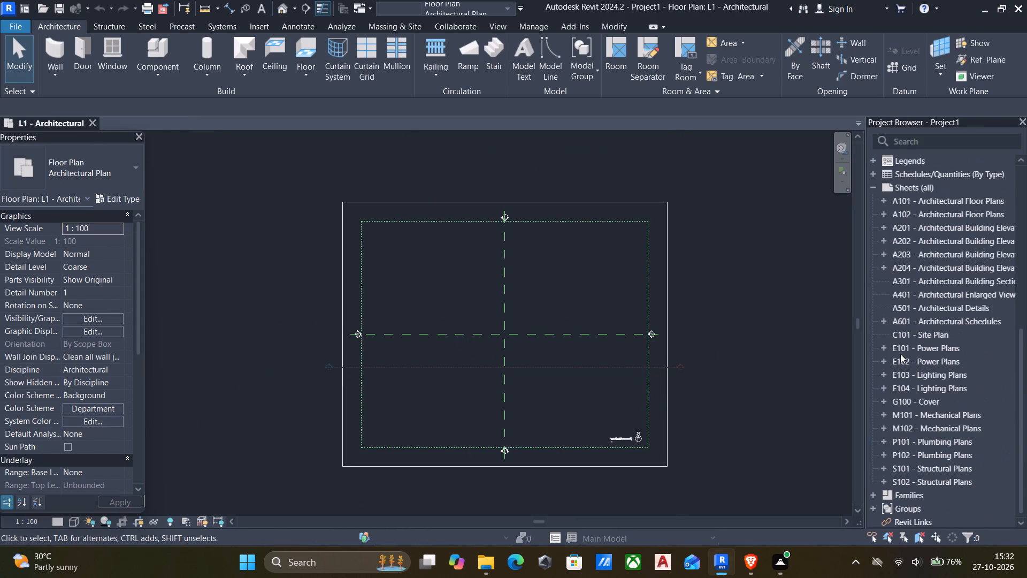
{"action": "left_click", "coordinate": [949, 201]}
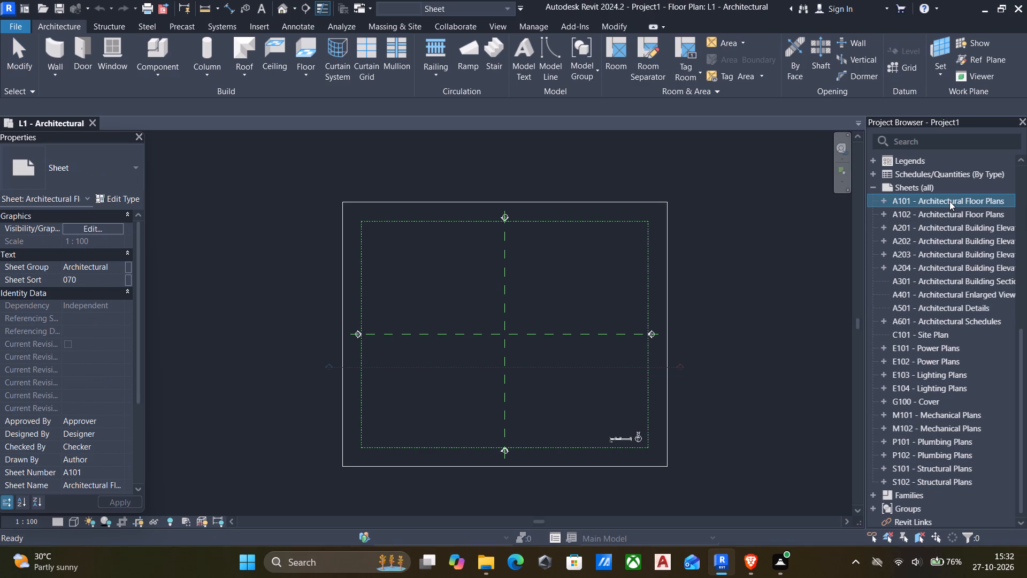
{"action": "scroll", "coordinate": [988, 348], "scroll_direction": "down", "scroll_amount": 4, "text": "shift"}
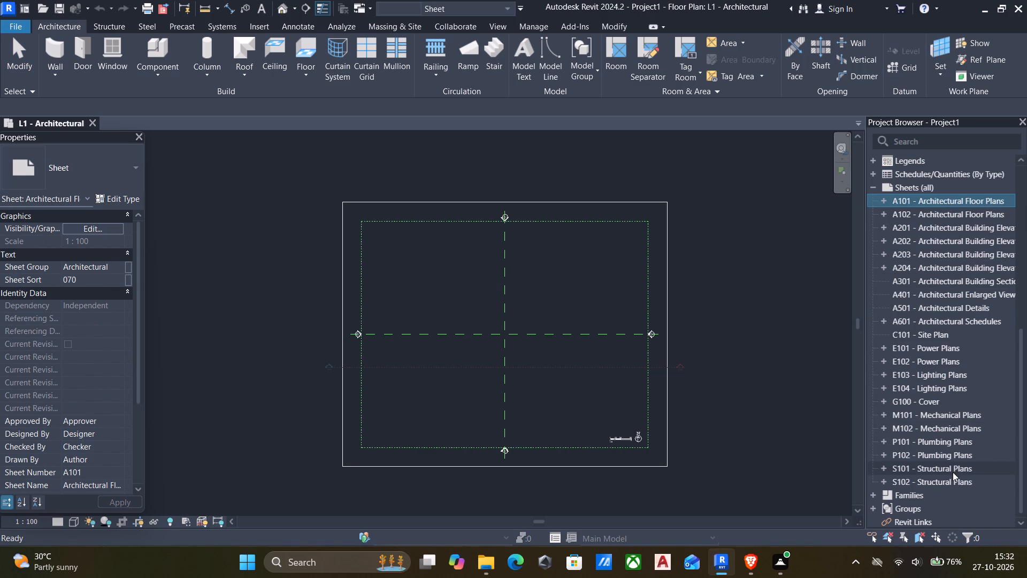
{"action": "left_click", "coordinate": [954, 481], "text": "shift"}
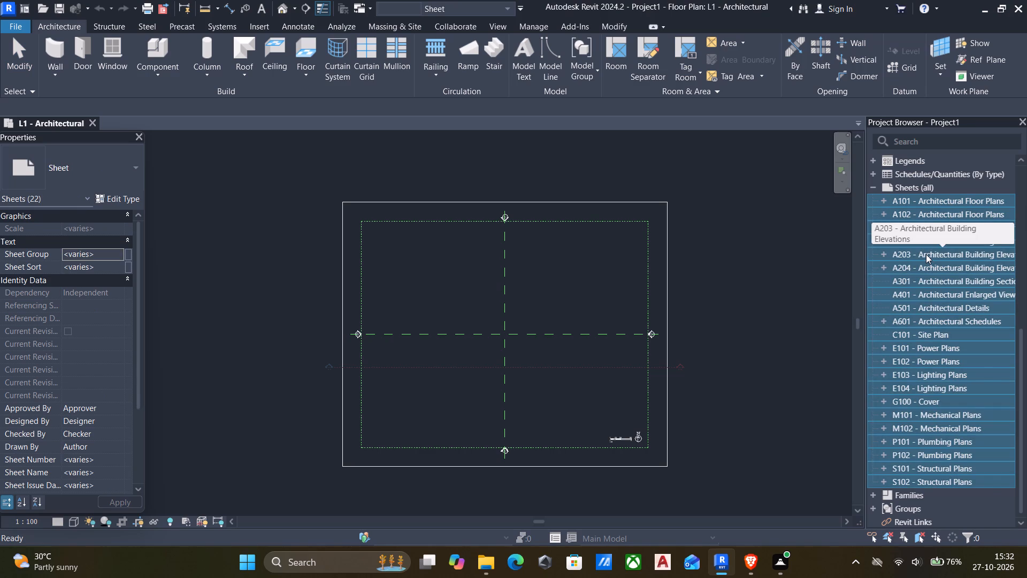
{"action": "key", "text": "Delete"}
Collapse the Plumbing, Mechanical, Electrical and Coordination view groups in the project's view list.
{"action": "left_click", "coordinate": [886, 398]}
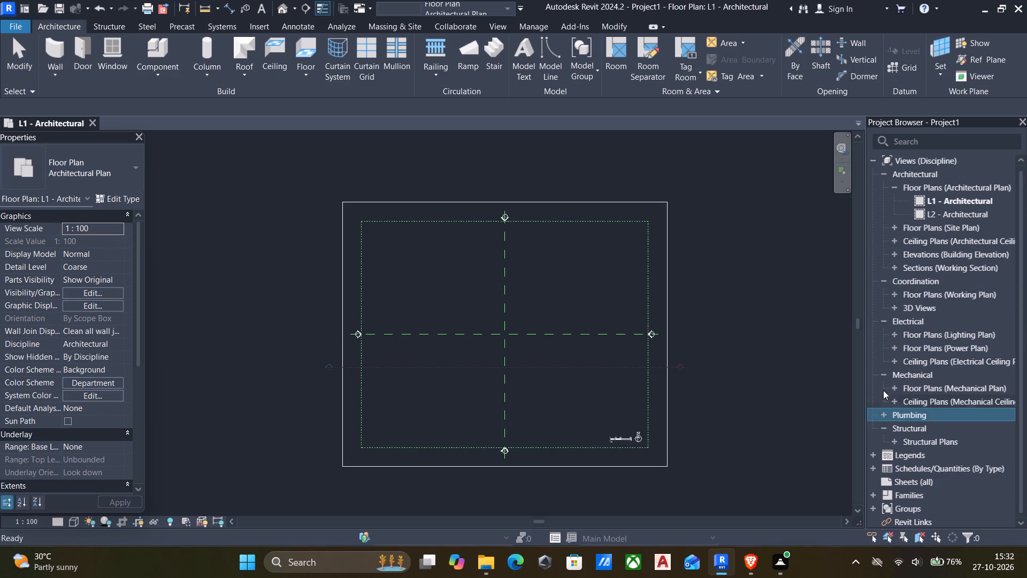
{"action": "left_click", "coordinate": [879, 370]}
{"action": "left_click", "coordinate": [885, 320]}
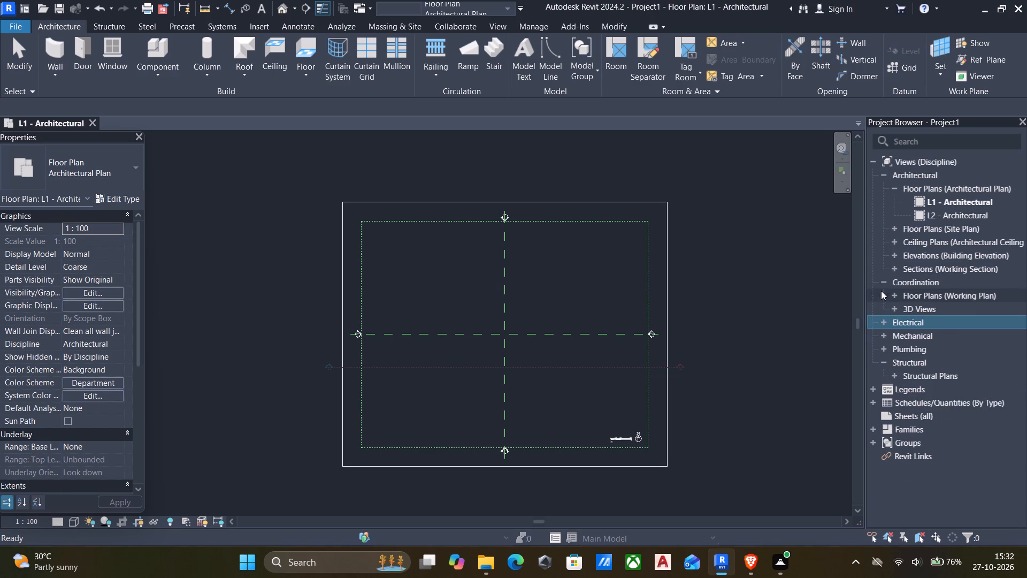
{"action": "left_click", "coordinate": [882, 285]}
{"action": "scroll", "coordinate": [918, 255], "scroll_direction": "up", "scroll_amount": 5}
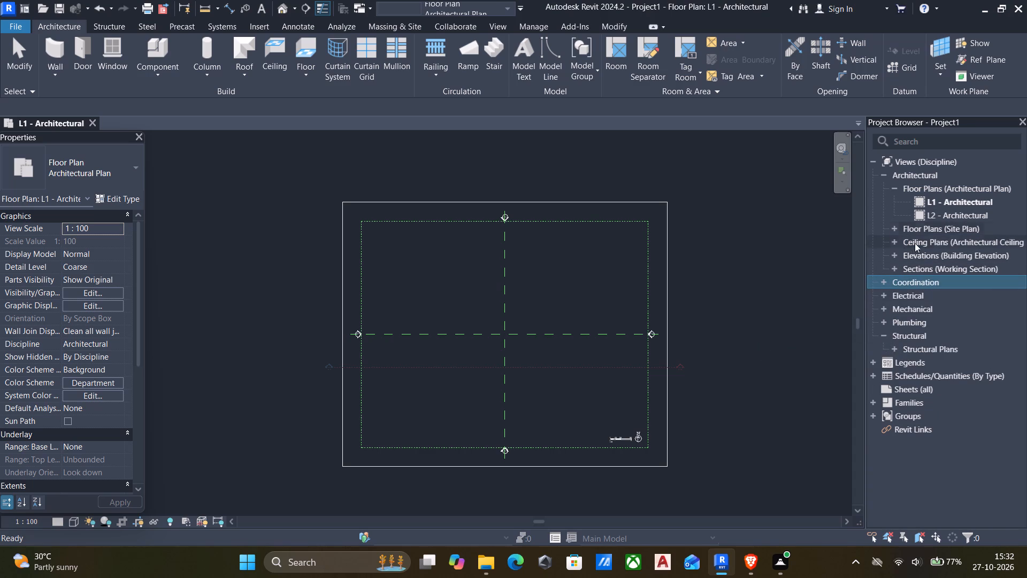
Expand the architectural building elevations and open the East - Architectural view.
{"action": "left_click", "coordinate": [894, 253]}
{"action": "double_click", "coordinate": [945, 274]}
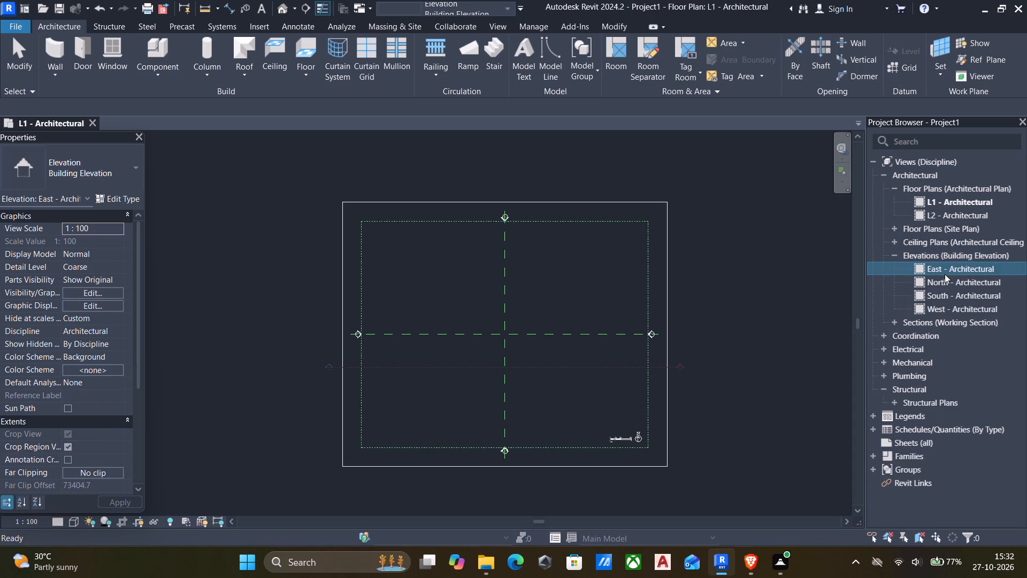
Hide the scope box, reference plane and vertical section line by category in the East elevation, keeping the levels shown.
{"action": "scroll", "coordinate": [541, 393], "scroll_direction": "down", "scroll_amount": 5}
{"action": "middle_click_drag", "start_coordinate": [601, 384], "coordinate": [657, 370]}
{"action": "left_click_drag", "start_coordinate": [620, 325], "coordinate": [483, 274]}
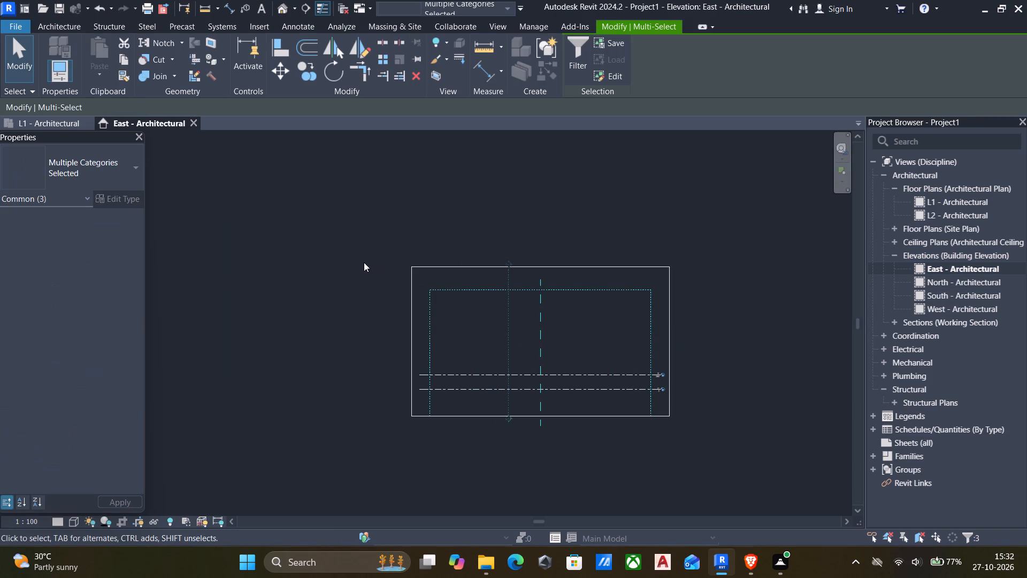
{"action": "right_click", "coordinate": [363, 262]}
{"action": "left_click", "coordinate": [397, 277]}
{"action": "left_click", "coordinate": [542, 293]}
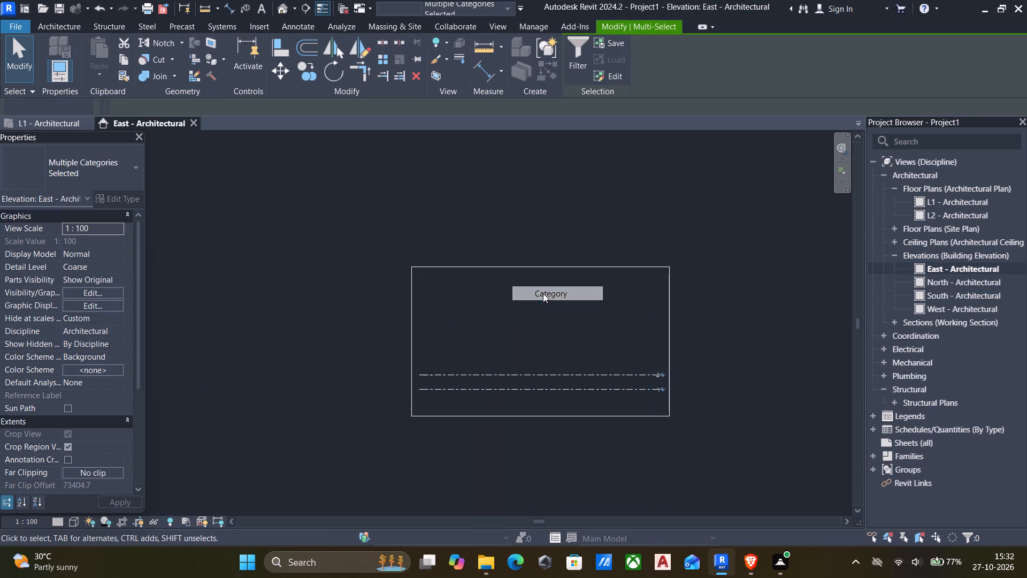
Rename level L1 in the East elevation, starting the new name with "0-".
{"action": "scroll", "coordinate": [635, 378], "scroll_direction": "up", "scroll_amount": 2}
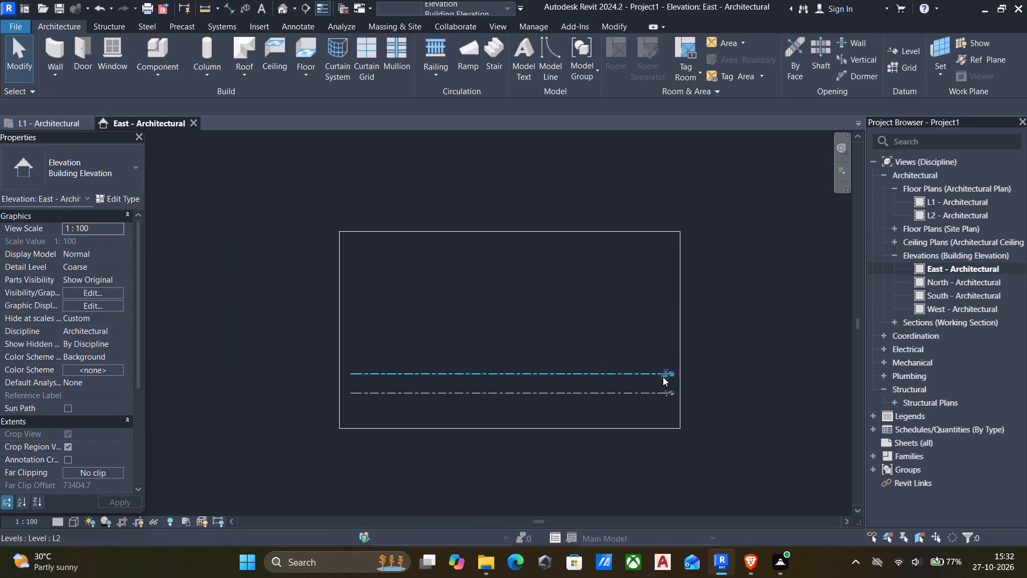
{"action": "scroll", "coordinate": [635, 377], "scroll_direction": "up", "scroll_amount": 5}
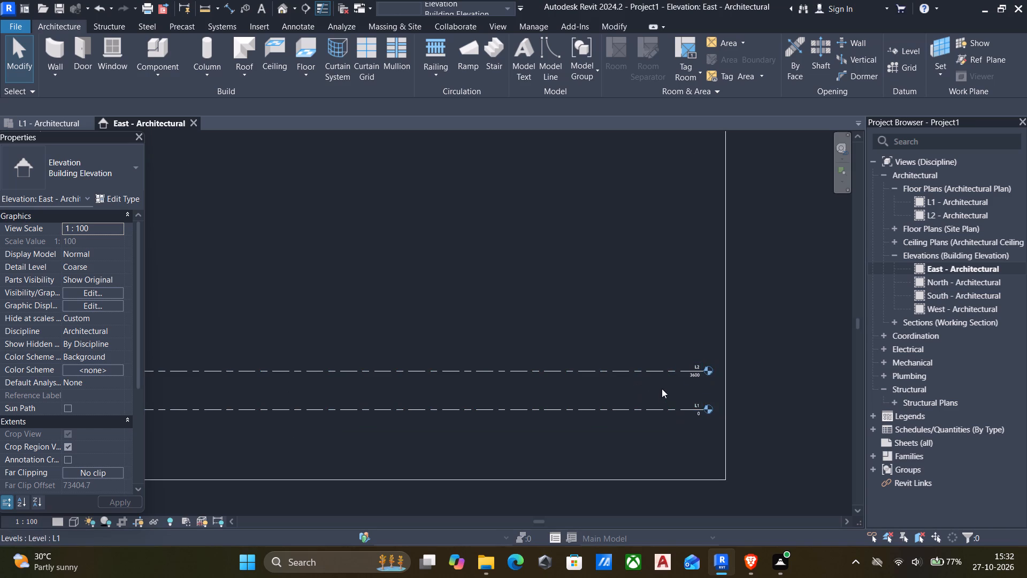
{"action": "scroll", "coordinate": [640, 368], "scroll_direction": "up", "scroll_amount": 4}
{"action": "left_click", "coordinate": [629, 368]}
{"action": "scroll", "coordinate": [735, 387], "scroll_direction": "up", "scroll_amount": 5}
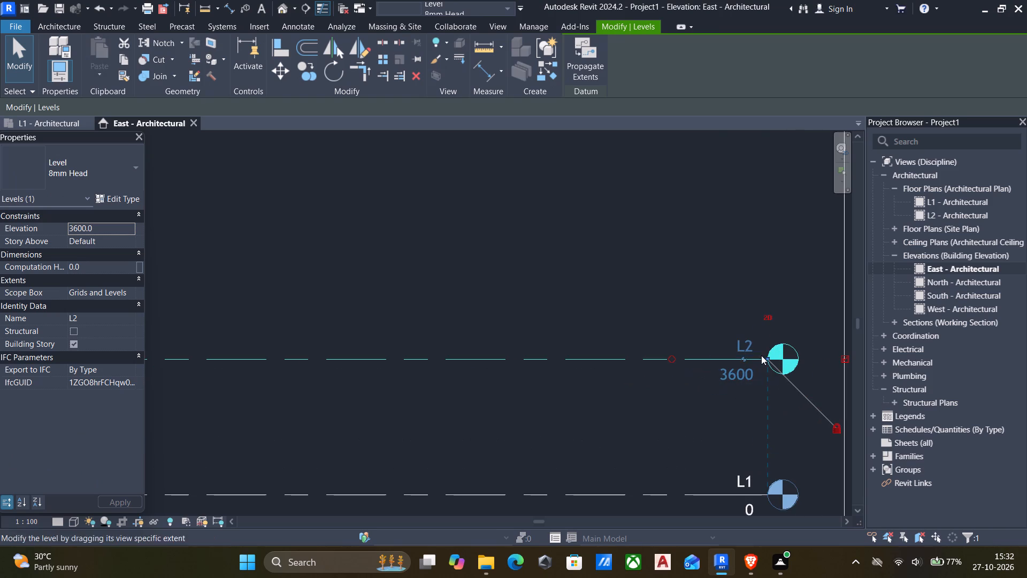
{"action": "scroll", "coordinate": [654, 483], "scroll_direction": "down", "scroll_amount": 5}
{"action": "middle_click_drag", "start_coordinate": [639, 460], "coordinate": [646, 396]}
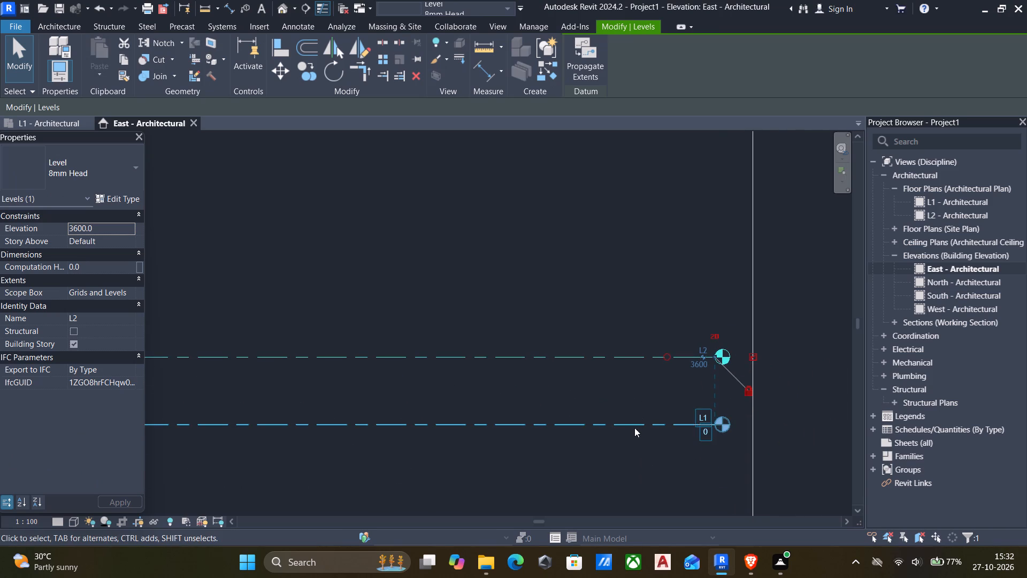
{"action": "left_click", "coordinate": [625, 424]}
{"action": "scroll", "coordinate": [702, 414], "scroll_direction": "up", "scroll_amount": 4}
{"action": "left_click", "coordinate": [705, 414]}
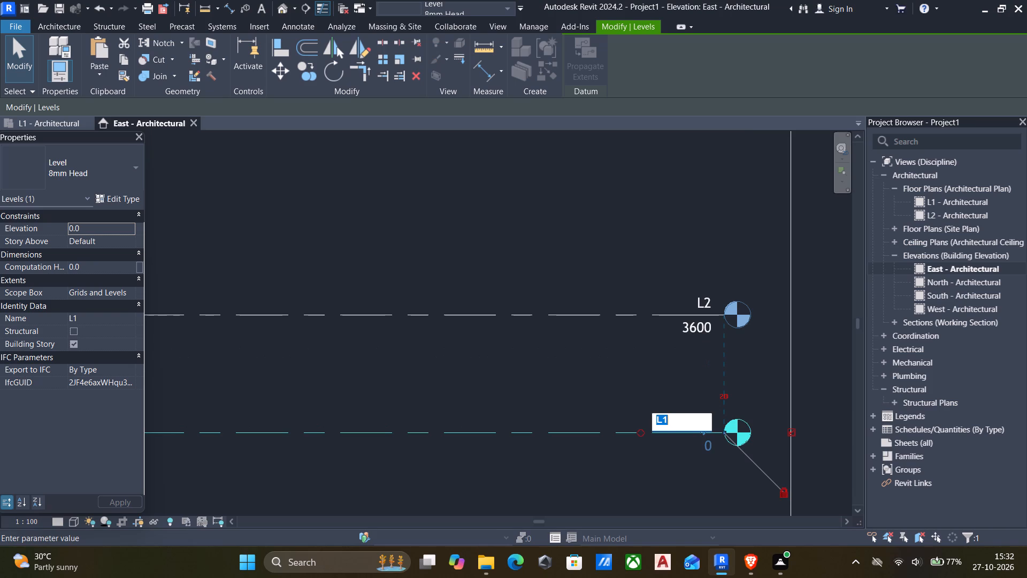
{"action": "key", "text": "0"}
{"action": "key", "text": "minus"}
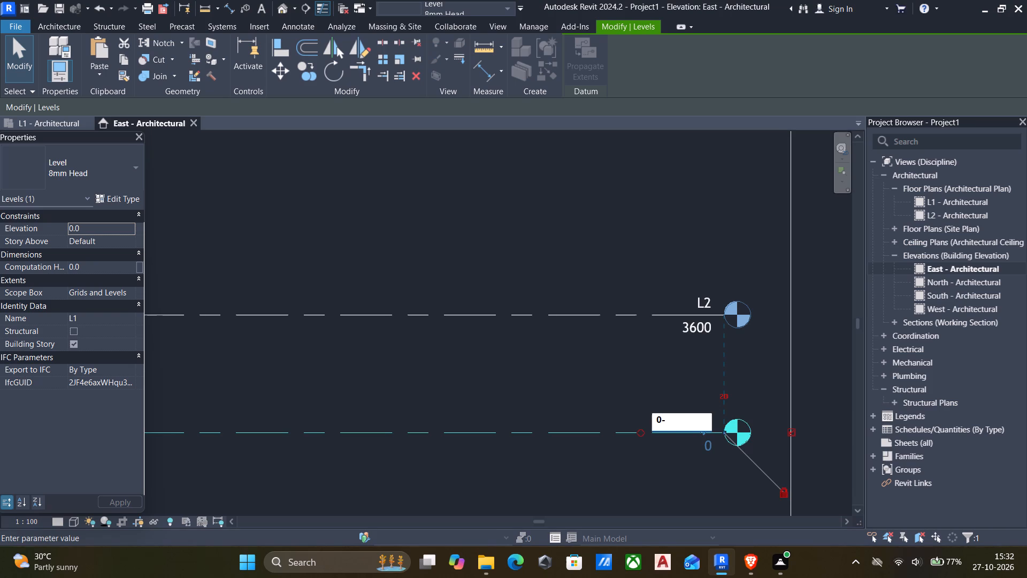
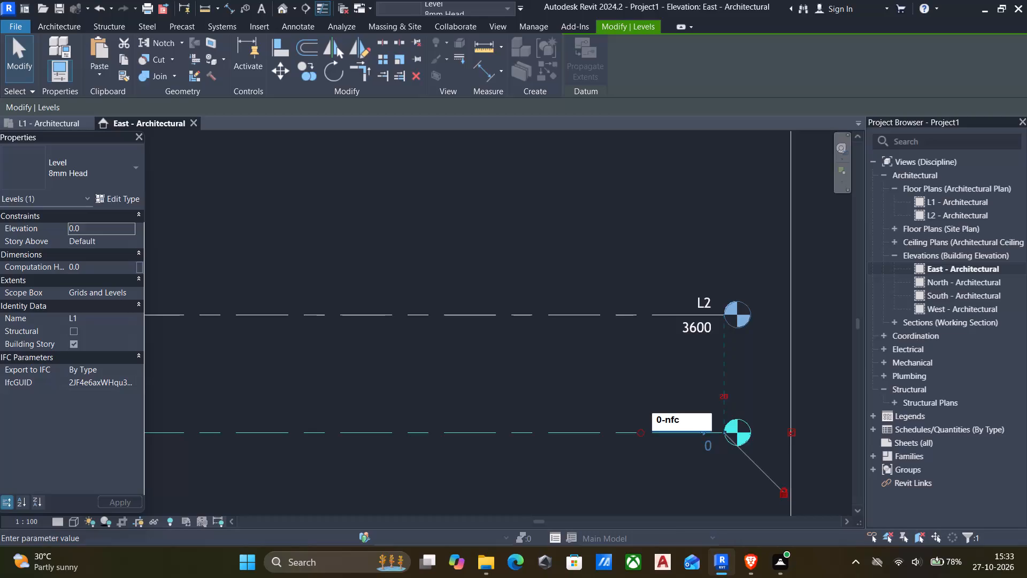
Finish renaming the lowest level in the East elevation as 0-NFL.
{"action": "key", "text": "BackSpace"}
{"action": "key", "text": "BackSpace"}
{"action": "key", "text": "BackSpace"}
{"action": "type", "text": "NFC"}
{"action": "key", "text": "BackSpace"}
{"action": "key", "text": "l"}
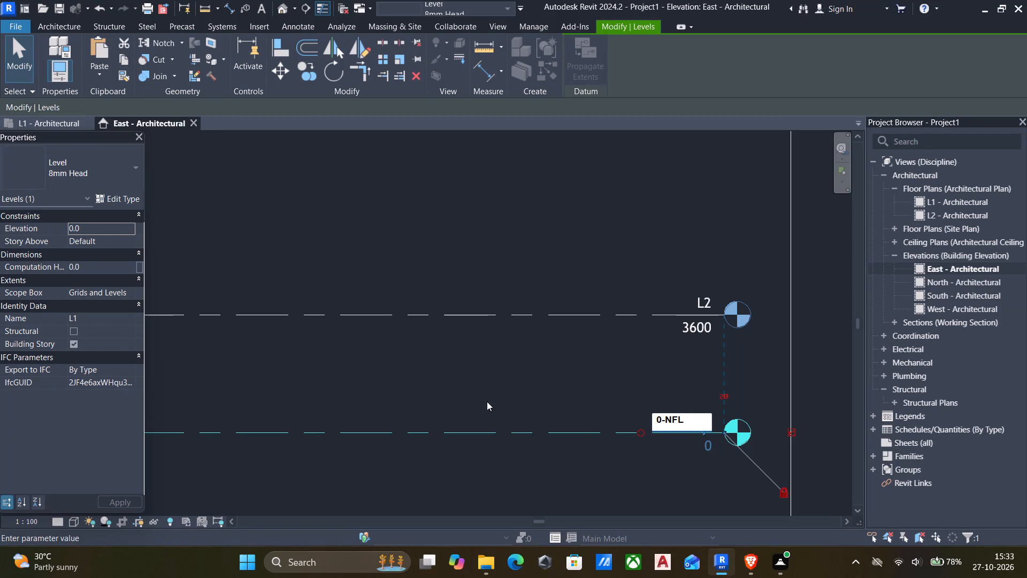
{"action": "left_click", "coordinate": [543, 393]}
Rename level L2 as 1-DPC and add an elbow to its level head.
{"action": "left_click", "coordinate": [706, 307]}
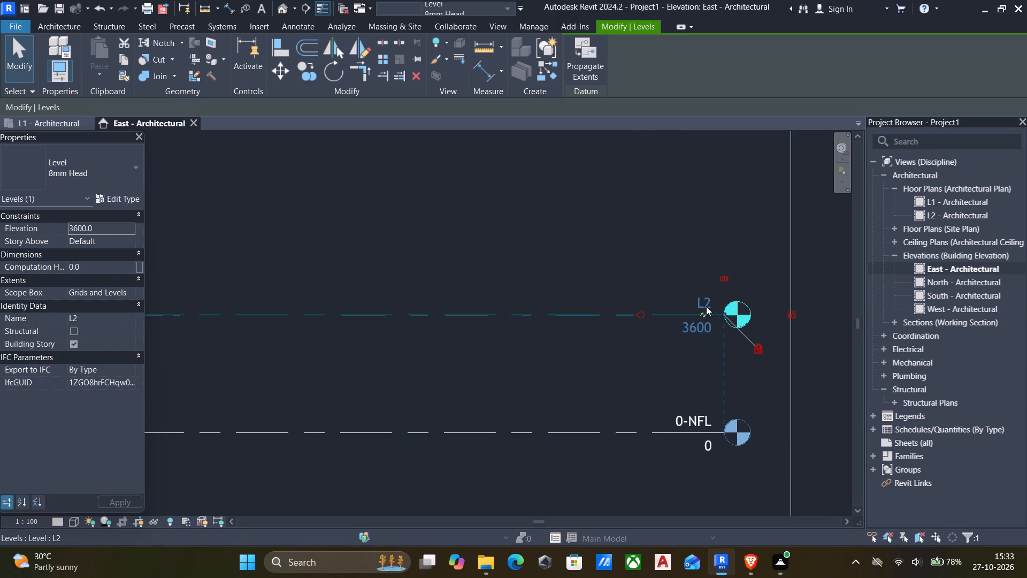
{"action": "left_click", "coordinate": [706, 306]}
{"action": "left_click", "coordinate": [702, 328]}
{"action": "left_click", "coordinate": [709, 325]}
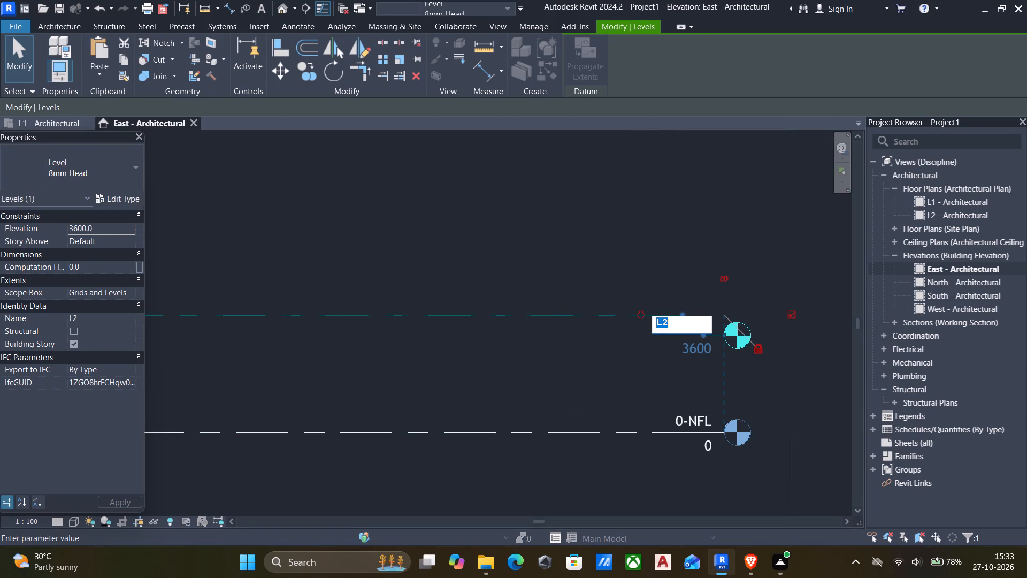
{"action": "key", "text": "BackSpace"}
{"action": "type", "text": "1-"}
{"action": "type", "text": "DPC"}
{"action": "left_click", "coordinate": [488, 382]}
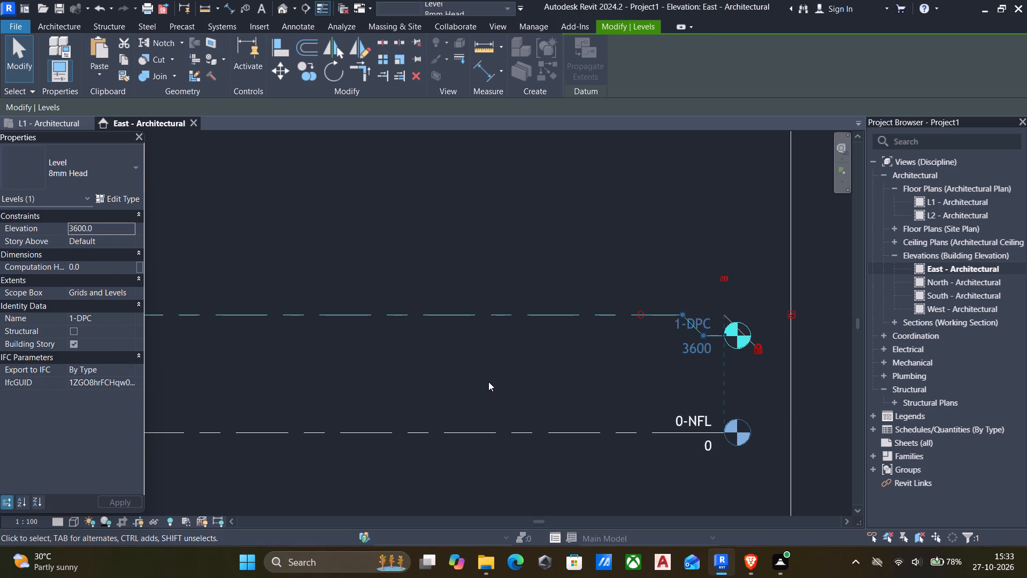
Set the distance of level 1-DPC above level 0-NFL to 600.
{"action": "left_click", "coordinate": [324, 318]}
{"action": "scroll", "coordinate": [324, 318], "scroll_direction": "down", "scroll_amount": 5}
{"action": "middle_click_drag", "start_coordinate": [324, 319], "coordinate": [795, 313]}
{"action": "scroll", "coordinate": [358, 337], "scroll_direction": "down", "scroll_amount": 3}
{"action": "left_click", "coordinate": [250, 347]}
{"action": "type", "text": "600"}
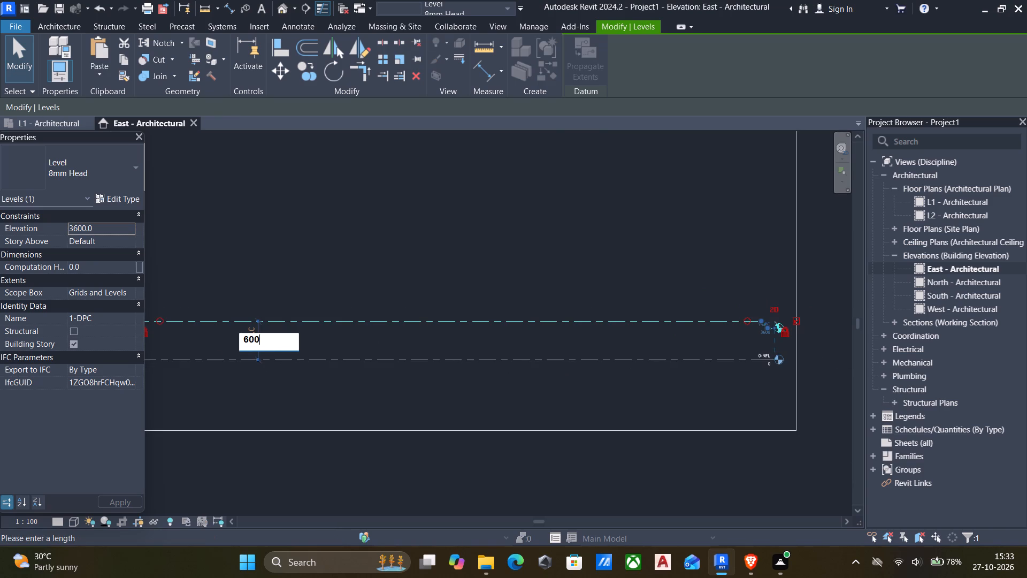
{"action": "key", "text": "Return"}
Draw a similar level at an offset of 3200 above 1-DPC, spanning the full length of the existing level lines.
{"action": "left_click", "coordinate": [319, 322]}
{"action": "left_click", "coordinate": [324, 352]}
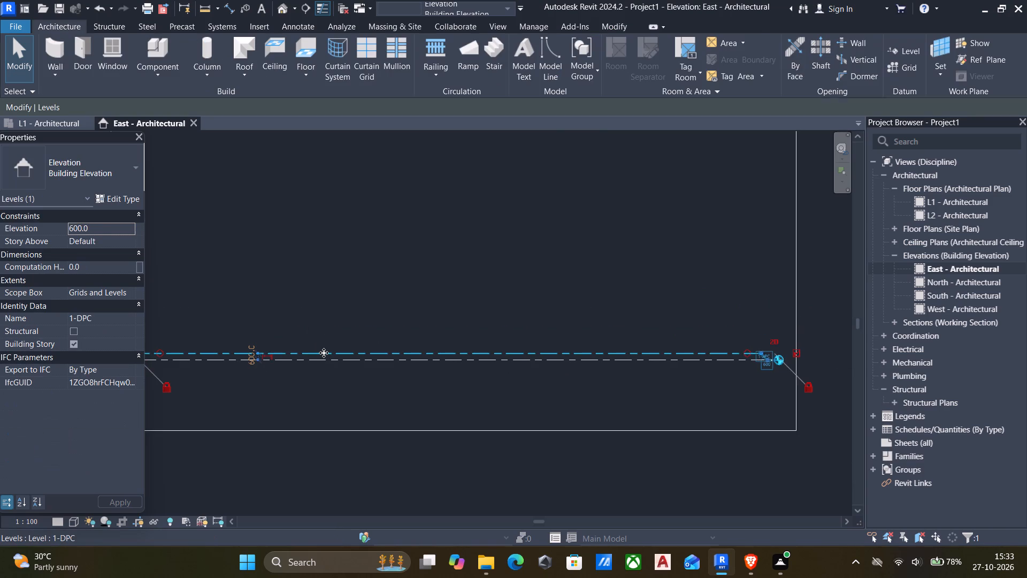
{"action": "type", "text": "CS"}
{"action": "scroll", "coordinate": [290, 356], "scroll_direction": "down", "scroll_amount": 1}
{"action": "middle_click_drag", "start_coordinate": [297, 356], "coordinate": [549, 311]}
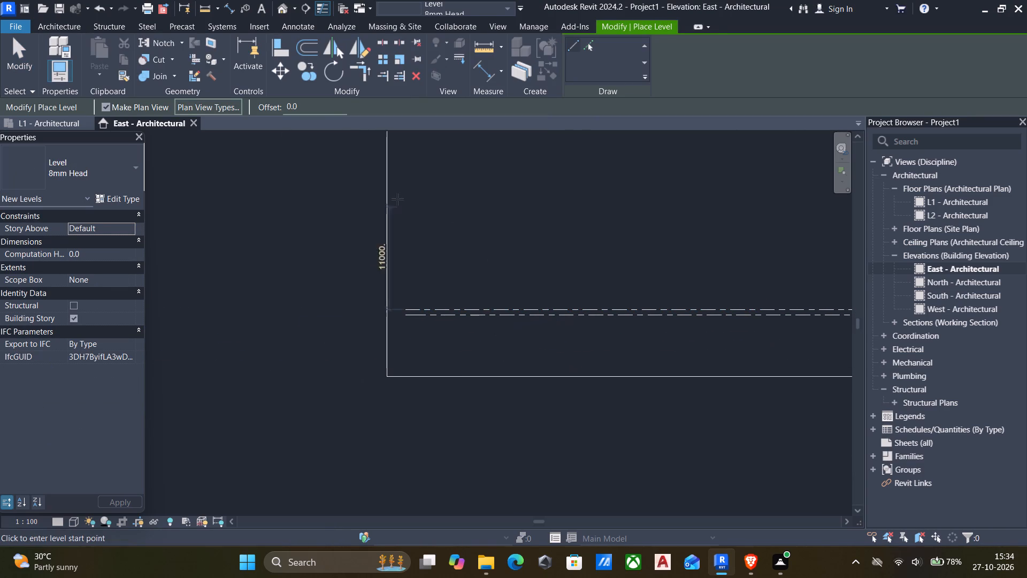
{"action": "left_click_drag", "start_coordinate": [323, 107], "coordinate": [155, 105]}
{"action": "key", "text": "3"}
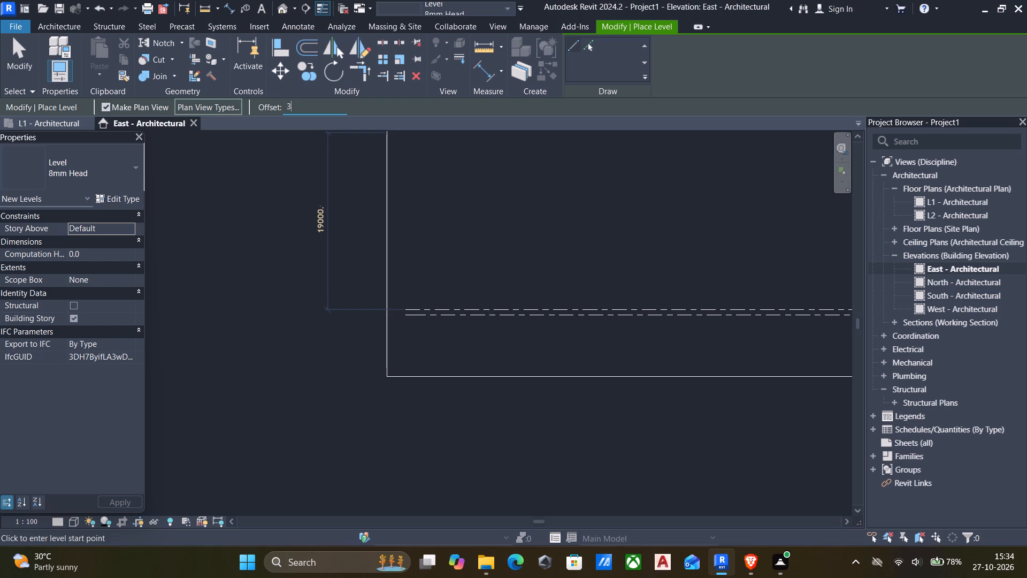
{"action": "type", "text": "200"}
{"action": "scroll", "coordinate": [449, 294], "scroll_direction": "up", "scroll_amount": 4}
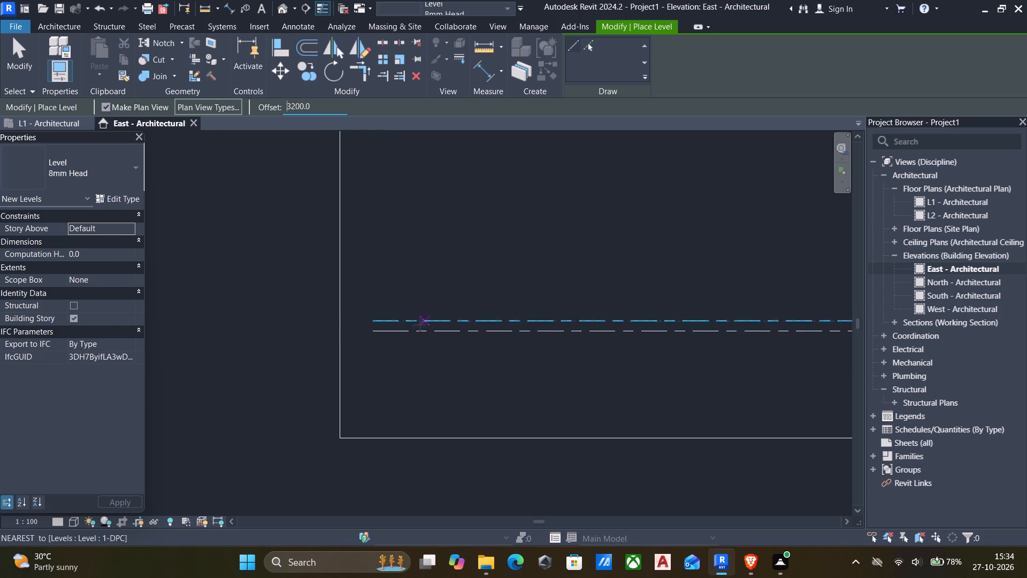
{"action": "left_click", "coordinate": [369, 321]}
{"action": "scroll", "coordinate": [448, 307], "scroll_direction": "down", "scroll_amount": 5}
{"action": "middle_click_drag", "start_coordinate": [507, 294], "coordinate": [299, 315]}
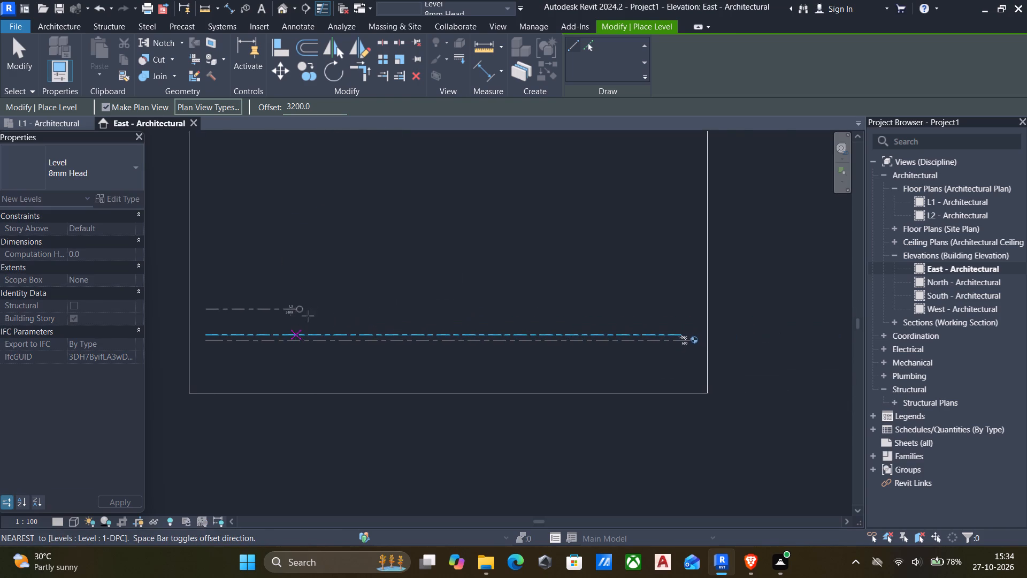
{"action": "scroll", "coordinate": [695, 320], "scroll_direction": "up", "scroll_amount": 3}
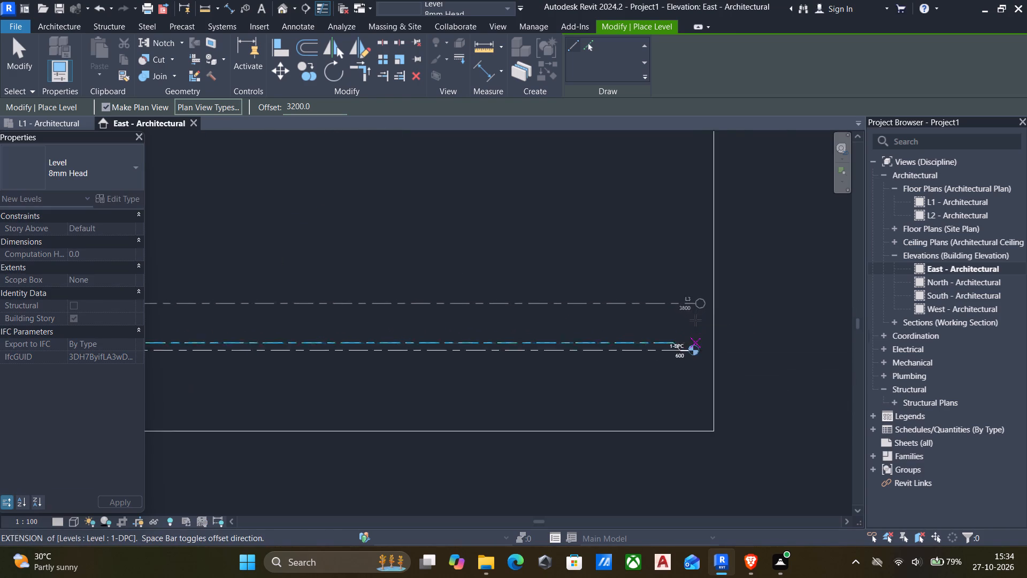
{"action": "scroll", "coordinate": [695, 320], "scroll_direction": "up", "scroll_amount": 2}
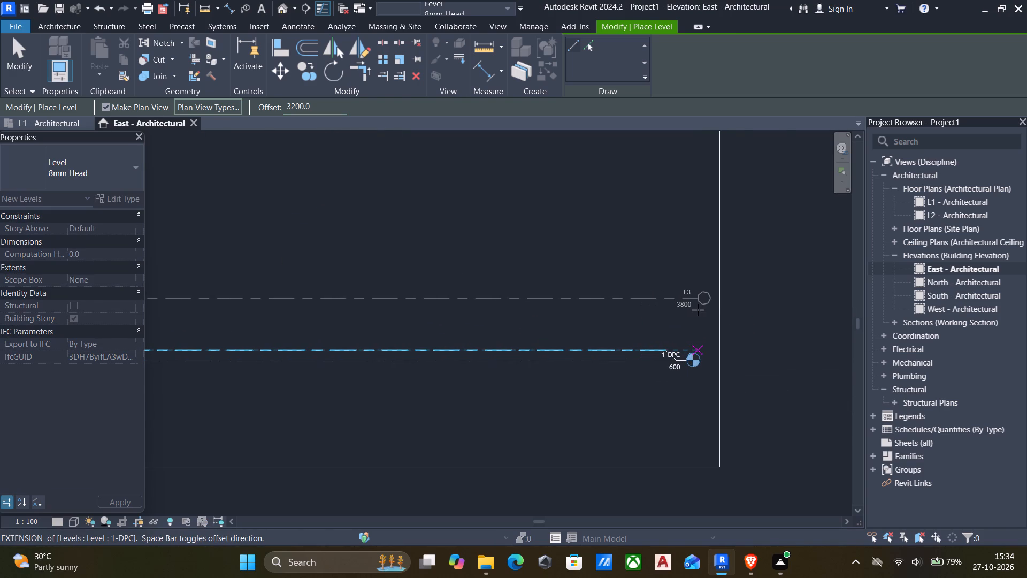
{"action": "left_click", "coordinate": [695, 307]}
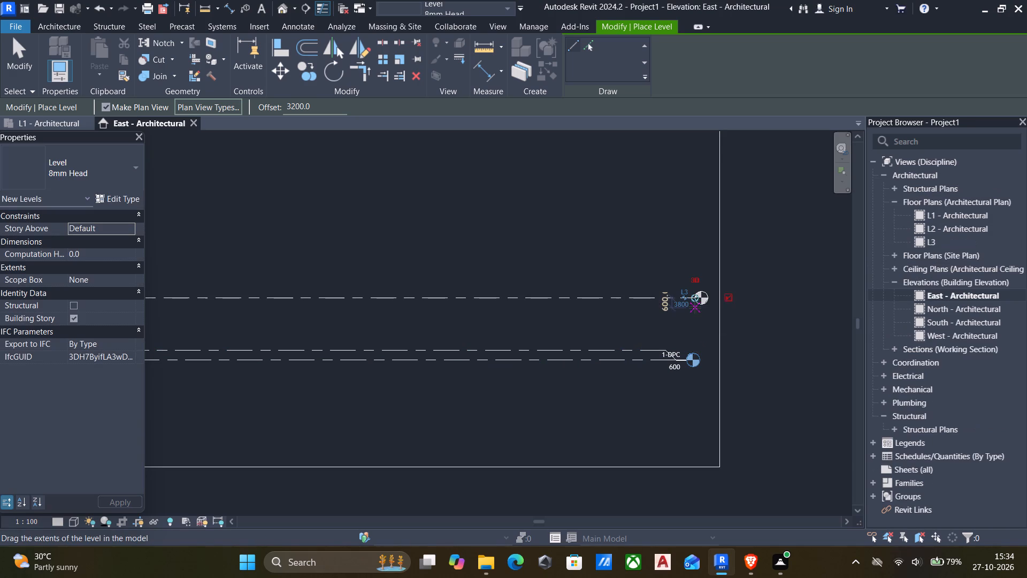
{"action": "key", "text": "Escape"}
{"action": "scroll", "coordinate": [681, 341], "scroll_direction": "up", "scroll_amount": 4}
{"action": "key", "text": "Escape"}
Raise the elbow of the 1-DPC level head so its label clears the 0-NFL label.
{"action": "left_click", "coordinate": [643, 356]}
{"action": "scroll", "coordinate": [658, 362], "scroll_direction": "up", "scroll_amount": 4}
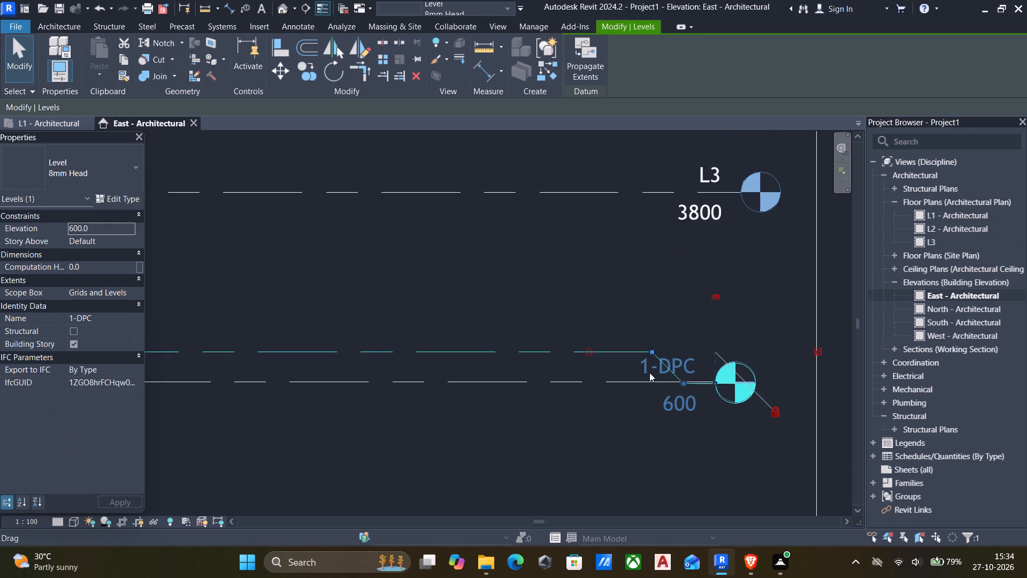
{"action": "left_click_drag", "start_coordinate": [684, 382], "coordinate": [695, 318]}
{"action": "key", "text": "Escape"}
Draw another full-length level at an offset of 3200 above level L3.
{"action": "scroll", "coordinate": [665, 409], "scroll_direction": "down", "scroll_amount": 5}
{"action": "middle_click_drag", "start_coordinate": [660, 414], "coordinate": [737, 390]}
{"action": "scroll", "coordinate": [721, 390], "scroll_direction": "down", "scroll_amount": 6}
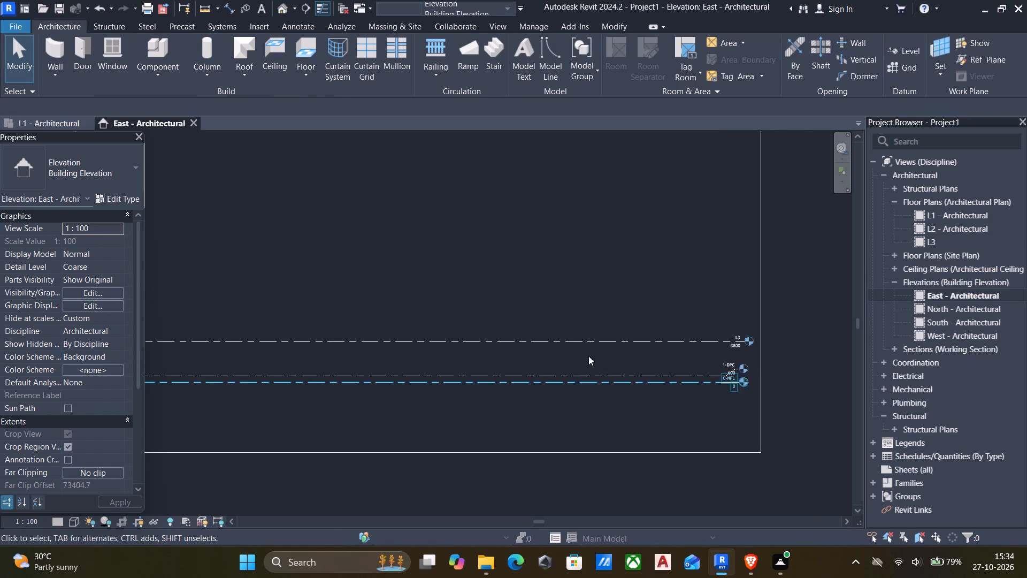
{"action": "middle_click_drag", "start_coordinate": [580, 355], "coordinate": [692, 344]}
{"action": "left_click", "coordinate": [546, 333]}
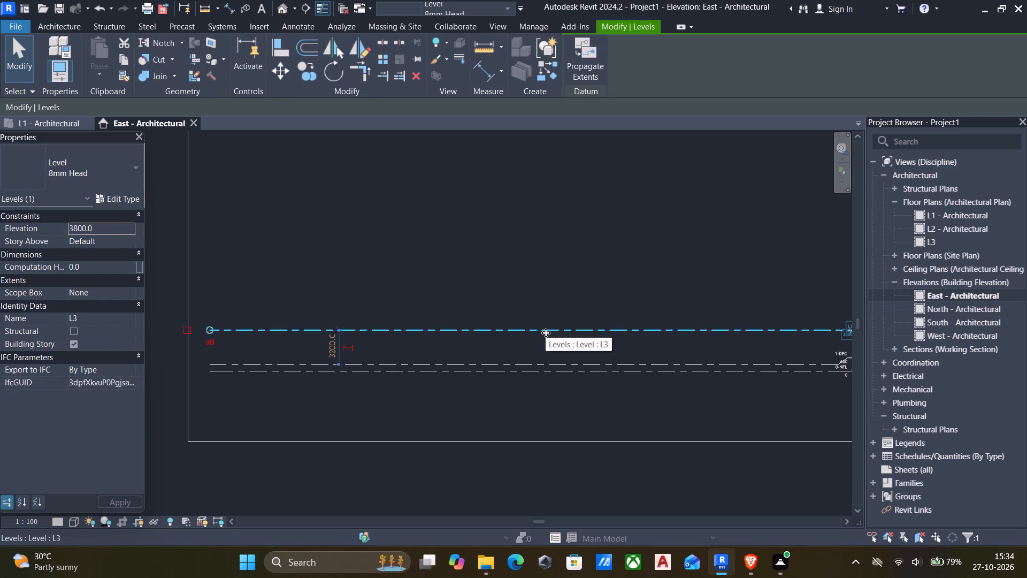
{"action": "scroll", "coordinate": [522, 333], "scroll_direction": "down", "scroll_amount": 3}
{"action": "left_click", "coordinate": [428, 308]}
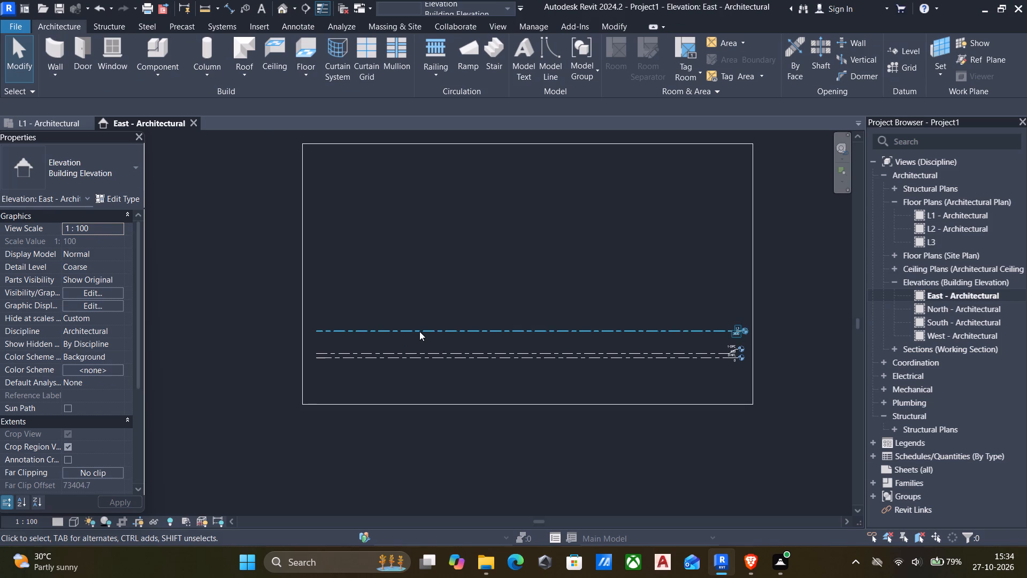
{"action": "scroll", "coordinate": [419, 331], "scroll_direction": "up", "scroll_amount": 3}
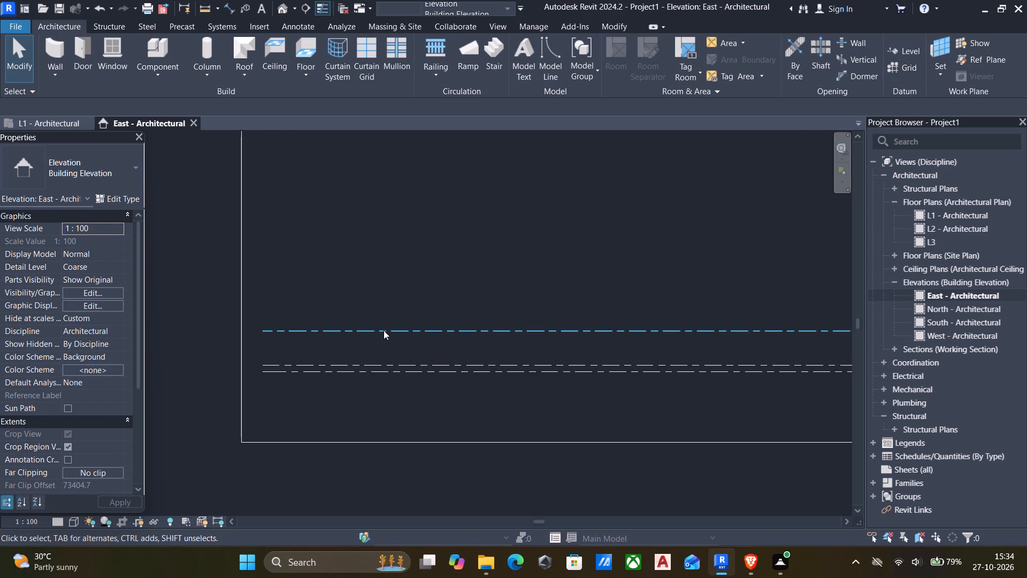
{"action": "left_click", "coordinate": [381, 326]}
{"action": "type", "text": "CS"}
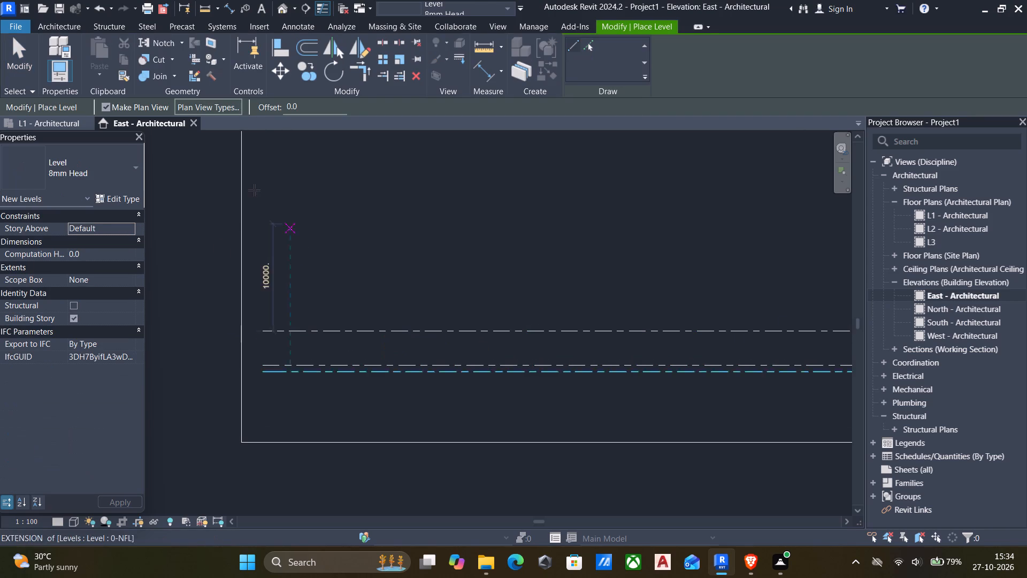
{"action": "left_click_drag", "start_coordinate": [319, 104], "coordinate": [118, 96]}
{"action": "type", "text": "3200"}
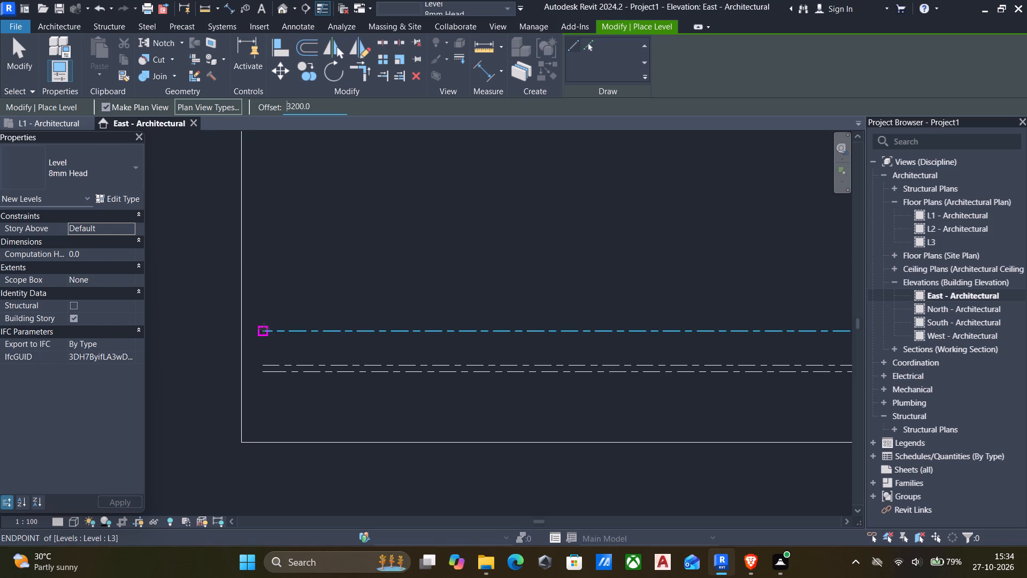
{"action": "left_click", "coordinate": [264, 329]}
{"action": "scroll", "coordinate": [419, 315], "scroll_direction": "down", "scroll_amount": 4}
{"action": "middle_click_drag", "start_coordinate": [694, 317], "coordinate": [643, 335]}
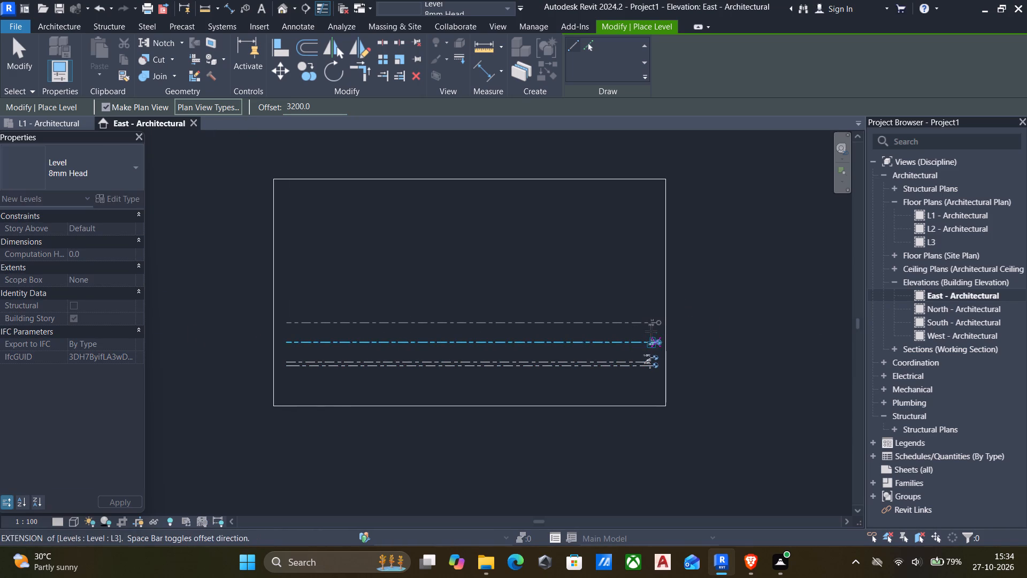
{"action": "left_click", "coordinate": [650, 331]}
{"action": "key", "text": "Escape"}
Draw a full-length level at an offset of 2700 above level 1-DPC.
{"action": "scroll", "coordinate": [650, 331], "scroll_direction": "up", "scroll_amount": 5}
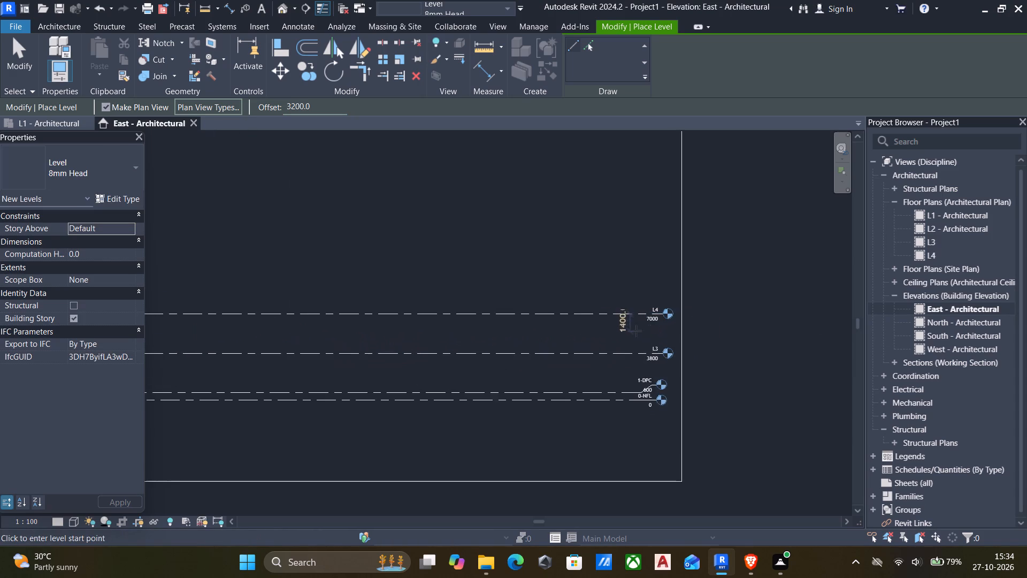
{"action": "middle_click_drag", "start_coordinate": [511, 329], "coordinate": [616, 315]}
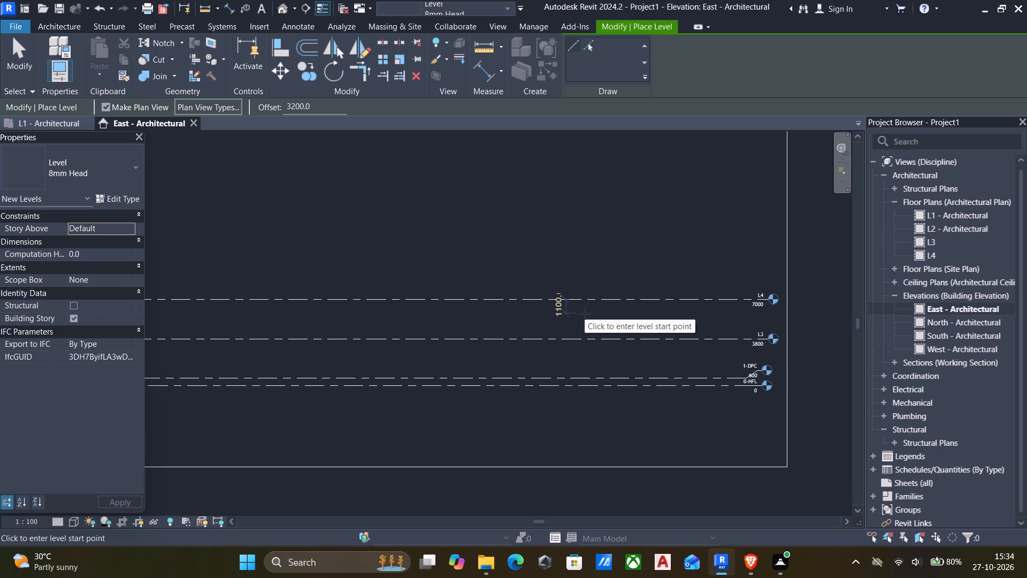
{"action": "scroll", "coordinate": [594, 341], "scroll_direction": "down", "scroll_amount": 4}
{"action": "middle_click_drag", "start_coordinate": [595, 340], "coordinate": [677, 326]}
{"action": "scroll", "coordinate": [346, 347], "scroll_direction": "up", "scroll_amount": 4}
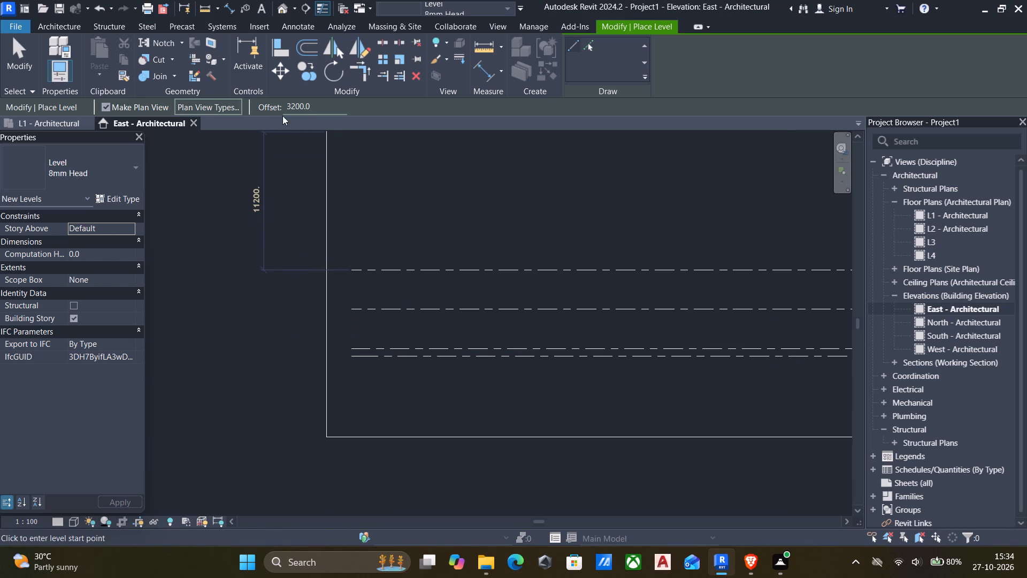
{"action": "left_click_drag", "start_coordinate": [334, 109], "coordinate": [171, 94]}
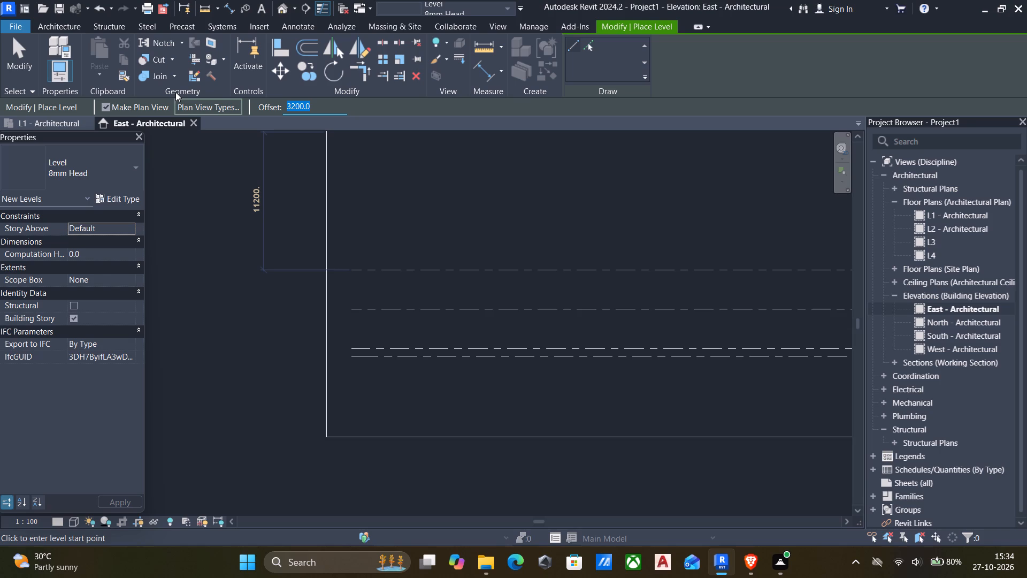
{"action": "key", "text": "2"}
{"action": "key", "text": "4"}
{"action": "key", "text": "BackSpace"}
{"action": "type", "text": "700"}
{"action": "scroll", "coordinate": [377, 349], "scroll_direction": "up", "scroll_amount": 3}
{"action": "left_click", "coordinate": [341, 345]}
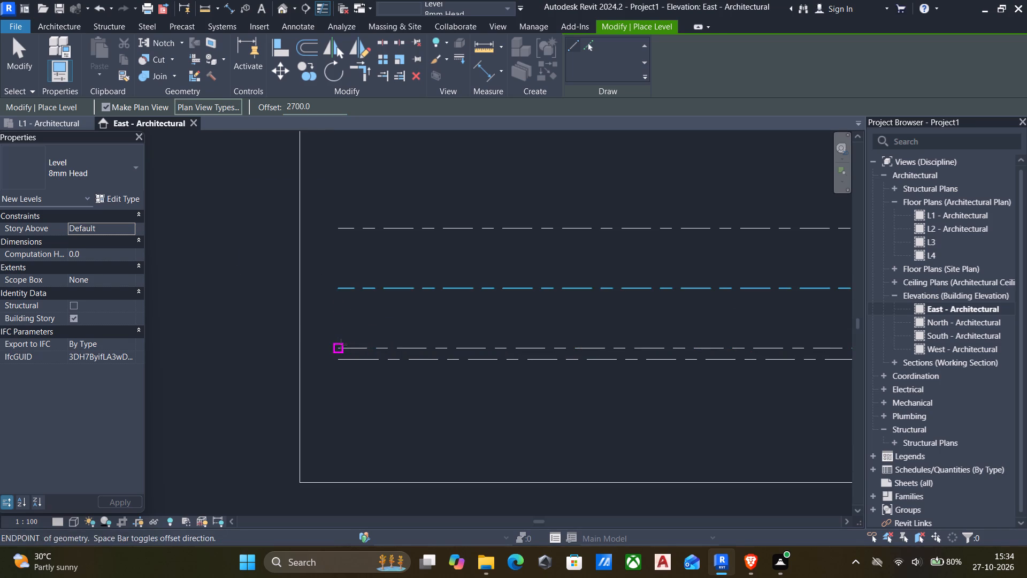
{"action": "scroll", "coordinate": [411, 345], "scroll_direction": "down", "scroll_amount": 5}
{"action": "middle_click_drag", "start_coordinate": [565, 347], "coordinate": [358, 361]}
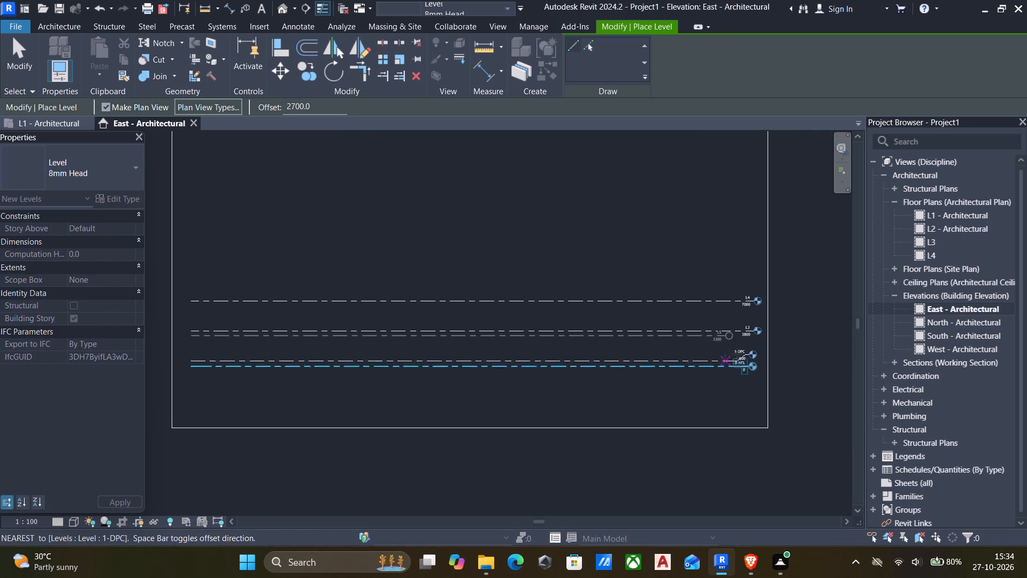
{"action": "scroll", "coordinate": [747, 353], "scroll_direction": "up", "scroll_amount": 5}
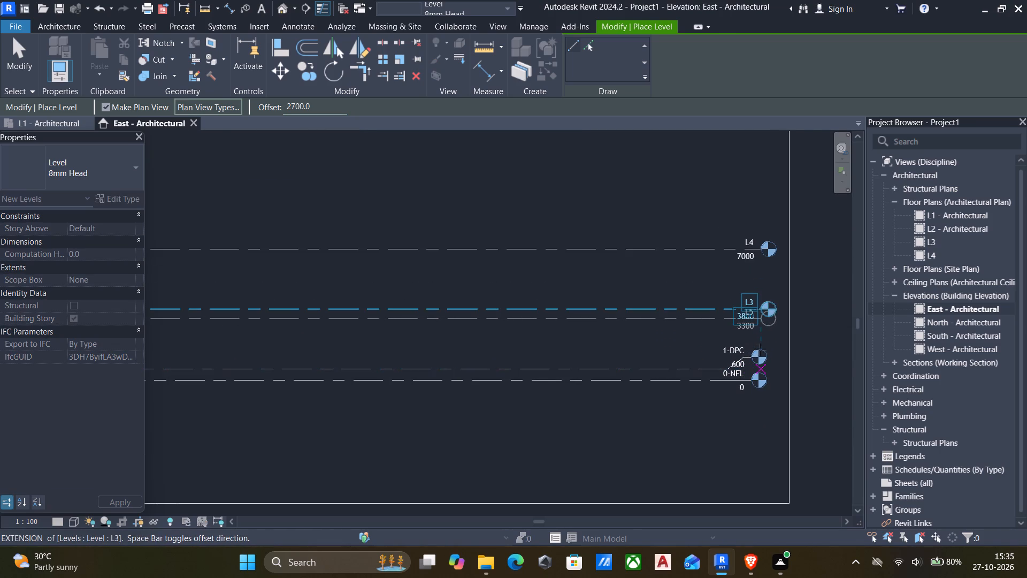
{"action": "left_click", "coordinate": [761, 349]}
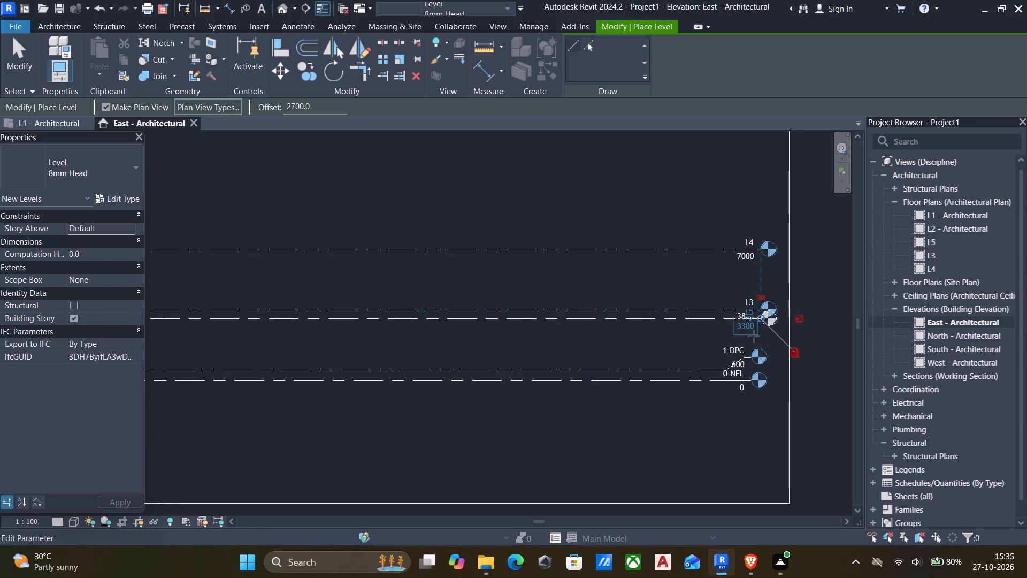
{"action": "key", "text": "Escape"}
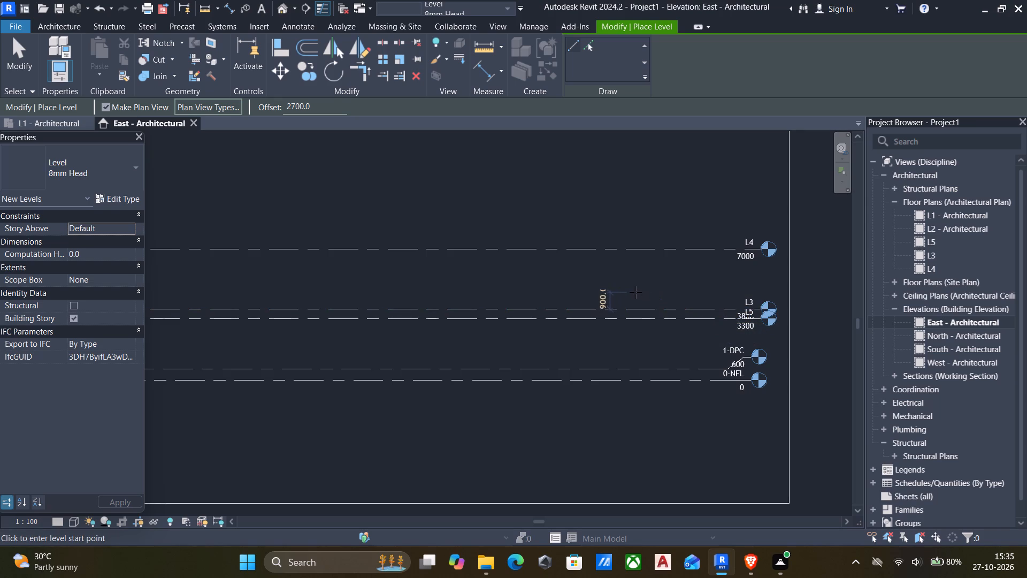
Draw a full-length level at an offset of 2700 above level L3, then leave the Level command.
{"action": "scroll", "coordinate": [661, 295], "scroll_direction": "down", "scroll_amount": 3}
{"action": "scroll", "coordinate": [580, 300], "scroll_direction": "down", "scroll_amount": 2}
{"action": "middle_click_drag", "start_coordinate": [591, 300], "coordinate": [803, 302]}
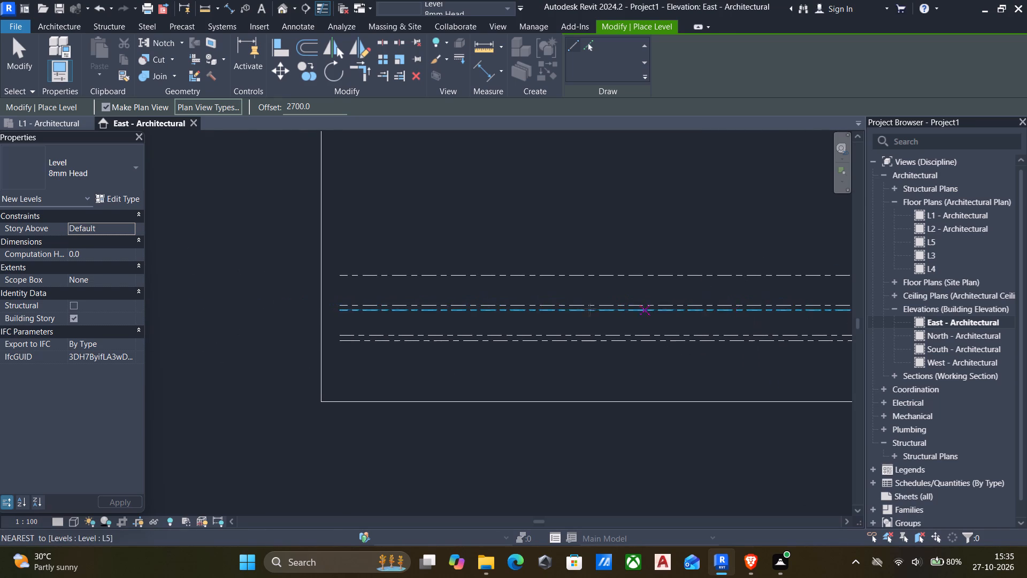
{"action": "left_click", "coordinate": [335, 301]}
{"action": "scroll", "coordinate": [465, 313], "scroll_direction": "down", "scroll_amount": 4}
{"action": "middle_click_drag", "start_coordinate": [477, 315], "coordinate": [402, 331]}
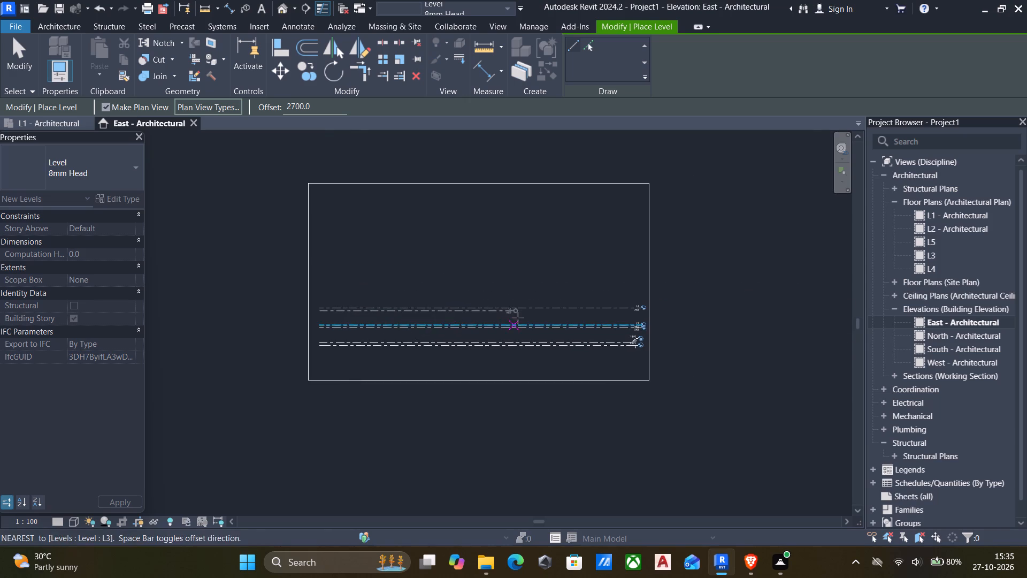
{"action": "scroll", "coordinate": [665, 324], "scroll_direction": "up", "scroll_amount": 4}
{"action": "left_click", "coordinate": [609, 310]}
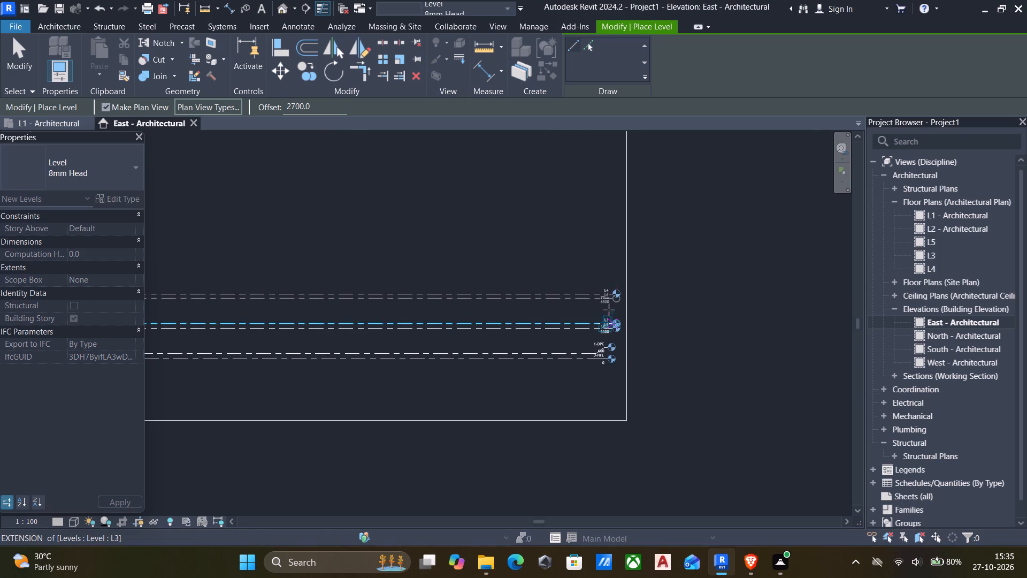
{"action": "key", "text": "Escape"}
{"action": "scroll", "coordinate": [554, 363], "scroll_direction": "down", "scroll_amount": 1}
{"action": "middle_click_drag", "start_coordinate": [554, 363], "coordinate": [611, 361]}
{"action": "key", "text": "Escape"}
{"action": "scroll", "coordinate": [557, 357], "scroll_direction": "up", "scroll_amount": 4}
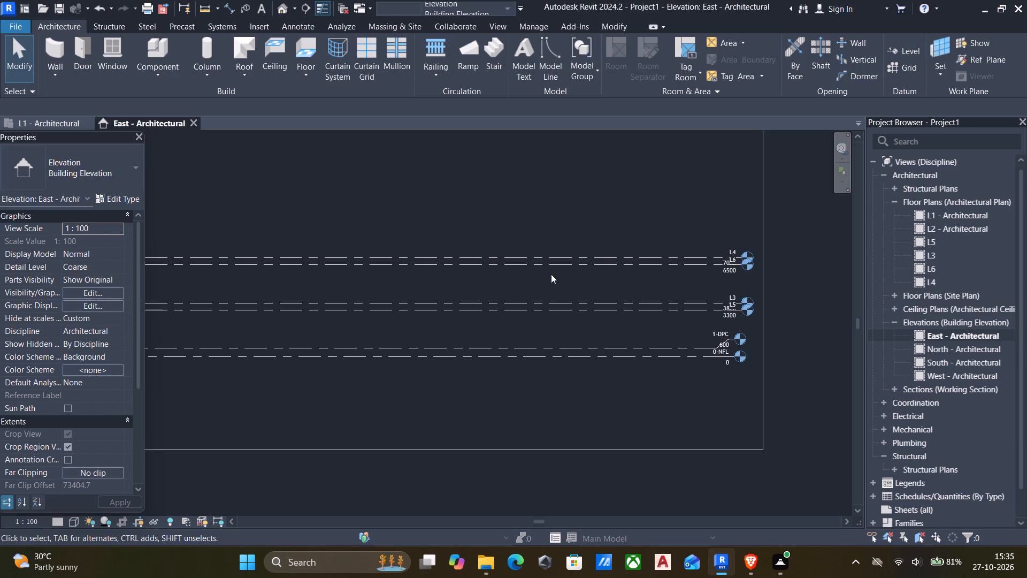
Examine the spacing and head labels of all the levels in the East elevation.
{"action": "scroll", "coordinate": [540, 293], "scroll_direction": "down", "scroll_amount": 5}
{"action": "middle_click_drag", "start_coordinate": [527, 311], "coordinate": [700, 313]}
{"action": "scroll", "coordinate": [698, 313], "scroll_direction": "down", "scroll_amount": 1}
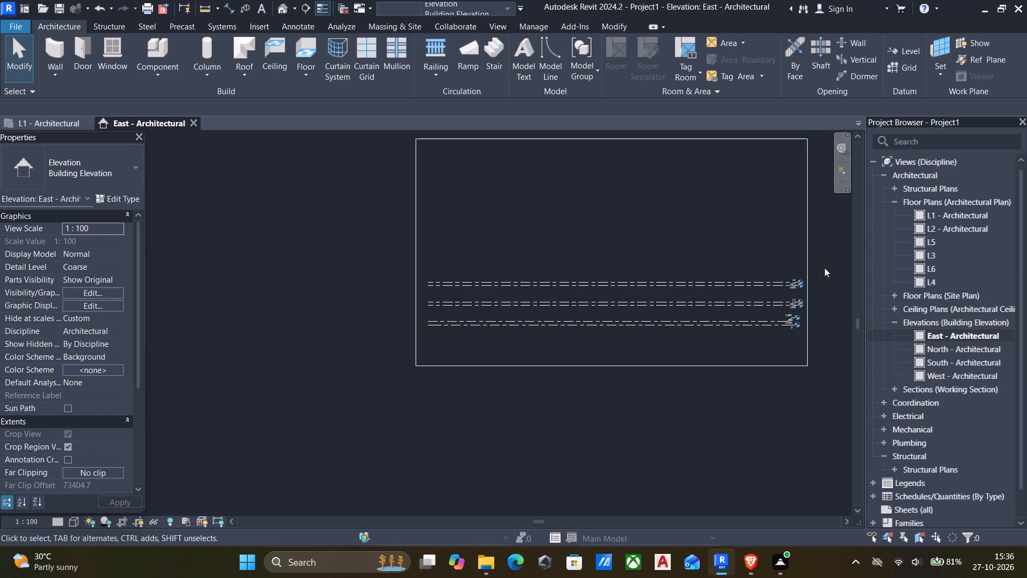
{"action": "middle_click_drag", "start_coordinate": [824, 268], "coordinate": [773, 385]}
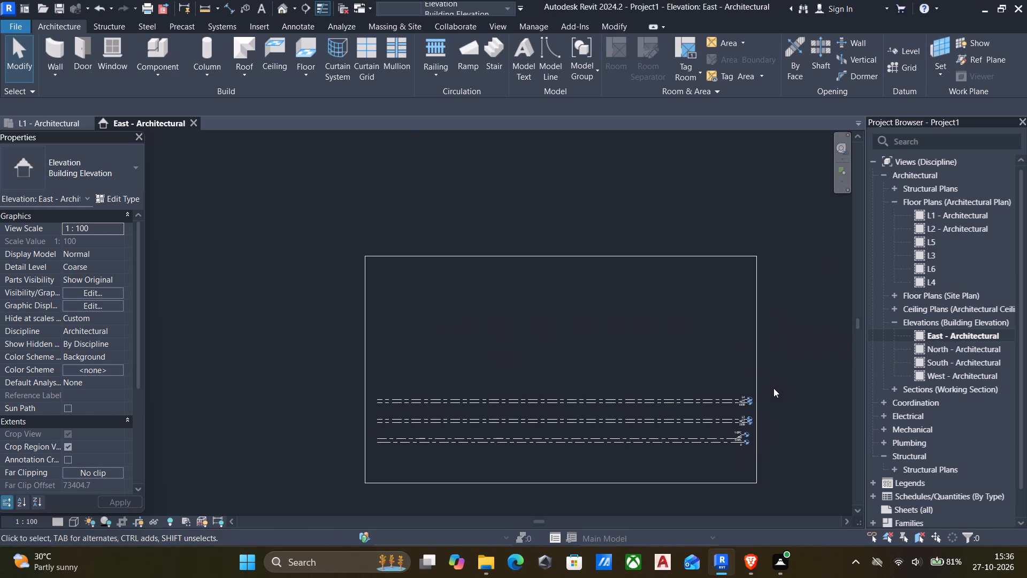
{"action": "scroll", "coordinate": [747, 392], "scroll_direction": "up", "scroll_amount": 5}
{"action": "scroll", "coordinate": [701, 390], "scroll_direction": "down", "scroll_amount": 2}
{"action": "middle_click_drag", "start_coordinate": [701, 387], "coordinate": [730, 290]}
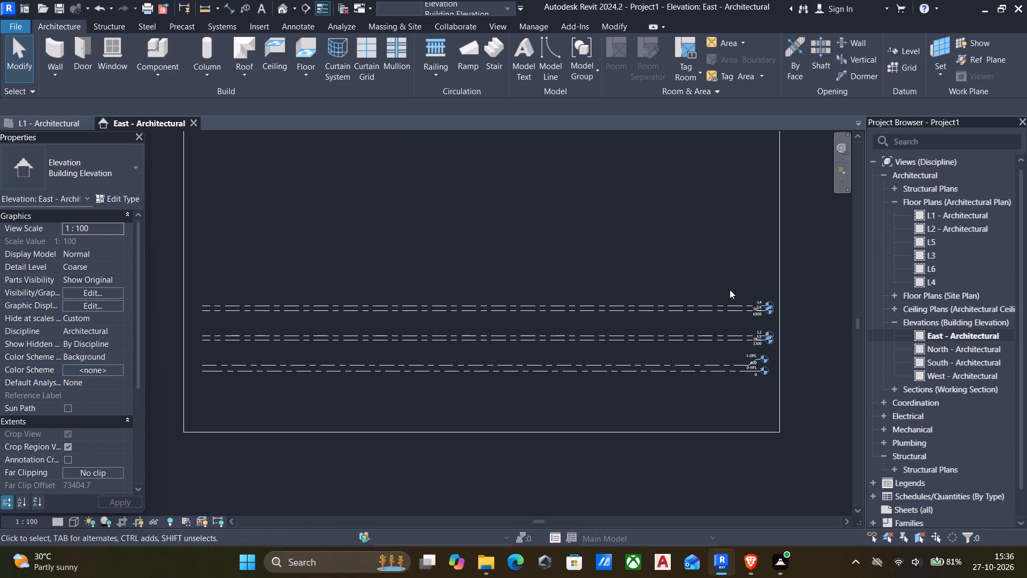
{"action": "middle_click_drag", "start_coordinate": [671, 325], "coordinate": [704, 287]}
{"action": "scroll", "coordinate": [704, 287], "scroll_direction": "up", "scroll_amount": 1}
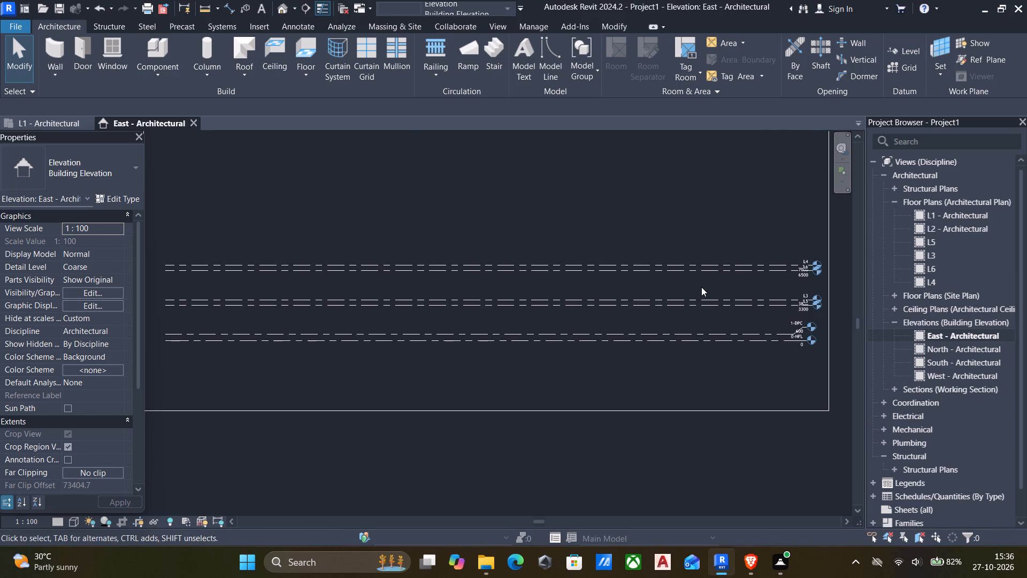
{"action": "scroll", "coordinate": [893, 285], "scroll_direction": "up", "scroll_amount": 4}
{"action": "scroll", "coordinate": [849, 299], "scroll_direction": "up", "scroll_amount": 2}
{"action": "scroll", "coordinate": [789, 336], "scroll_direction": "up", "scroll_amount": 11}
{"action": "scroll", "coordinate": [744, 290], "scroll_direction": "down", "scroll_amount": 3}
{"action": "middle_click_drag", "start_coordinate": [735, 292], "coordinate": [691, 313]}
{"action": "scroll", "coordinate": [691, 313], "scroll_direction": "up", "scroll_amount": 1}
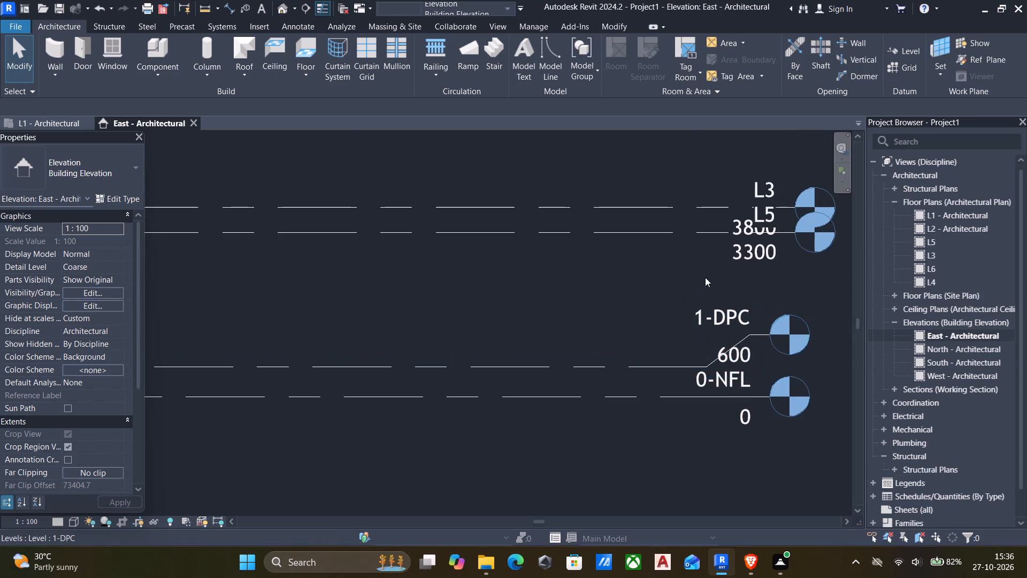
Inspect level L5's elevation and its spacing from the neighbouring levels, leaving it deselected.
{"action": "left_click", "coordinate": [664, 229]}
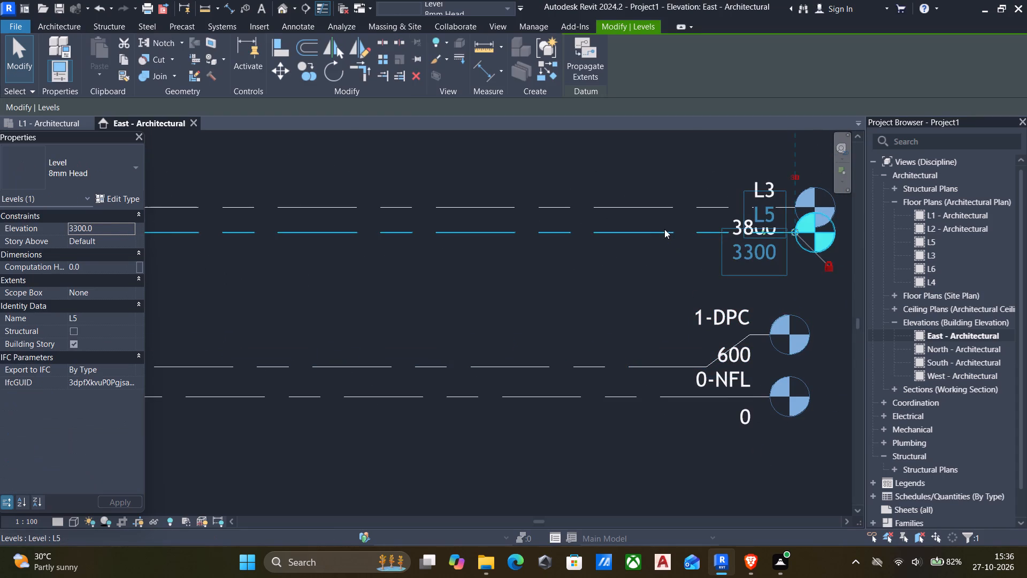
{"action": "scroll", "coordinate": [766, 233], "scroll_direction": "up", "scroll_amount": 4}
{"action": "middle_click_drag", "start_coordinate": [664, 262], "coordinate": [612, 336]}
{"action": "scroll", "coordinate": [688, 369], "scroll_direction": "up", "scroll_amount": 1}
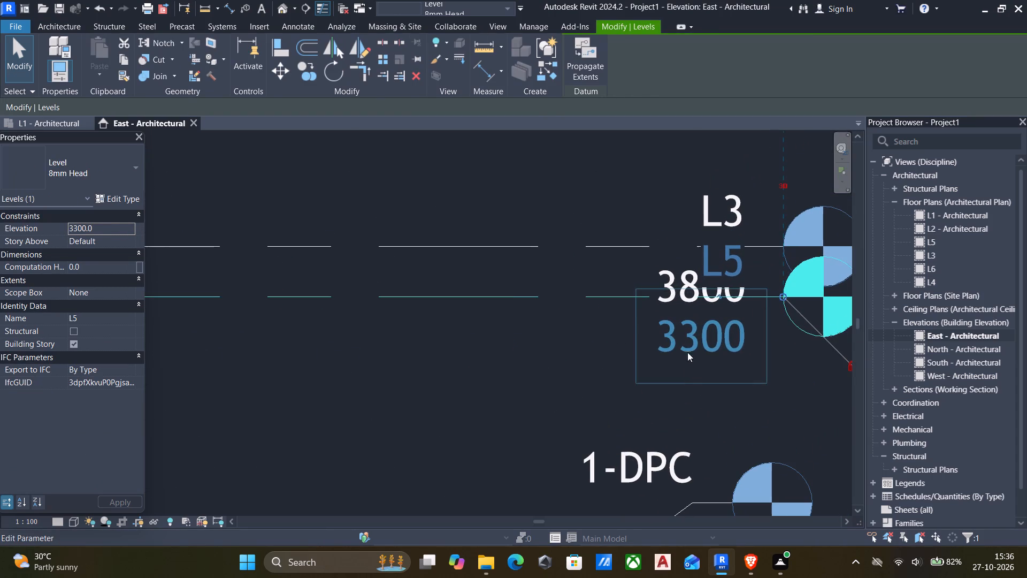
{"action": "left_click", "coordinate": [510, 299]}
{"action": "scroll", "coordinate": [616, 305], "scroll_direction": "down", "scroll_amount": 2}
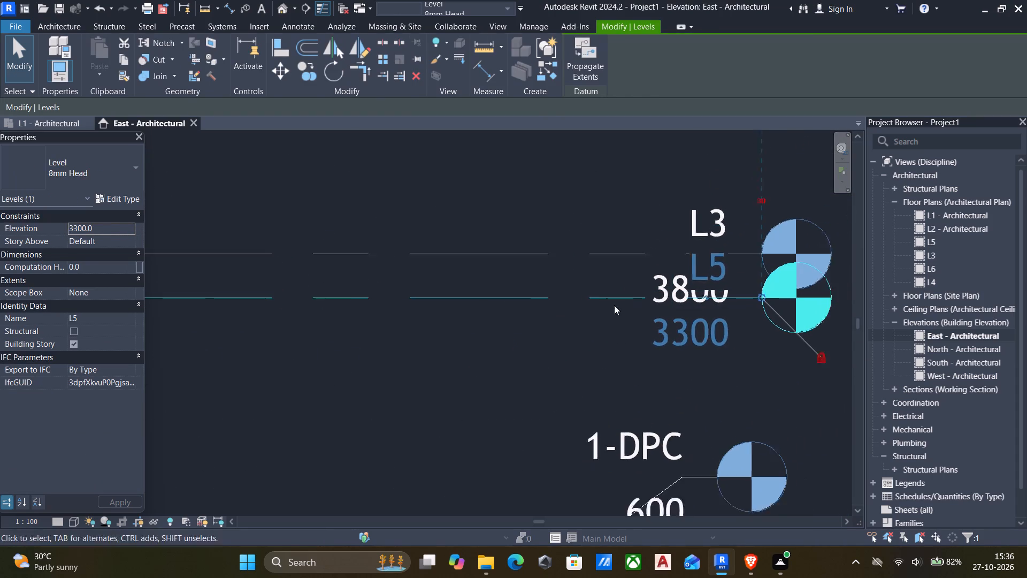
{"action": "scroll", "coordinate": [614, 305], "scroll_direction": "down", "scroll_amount": 3}
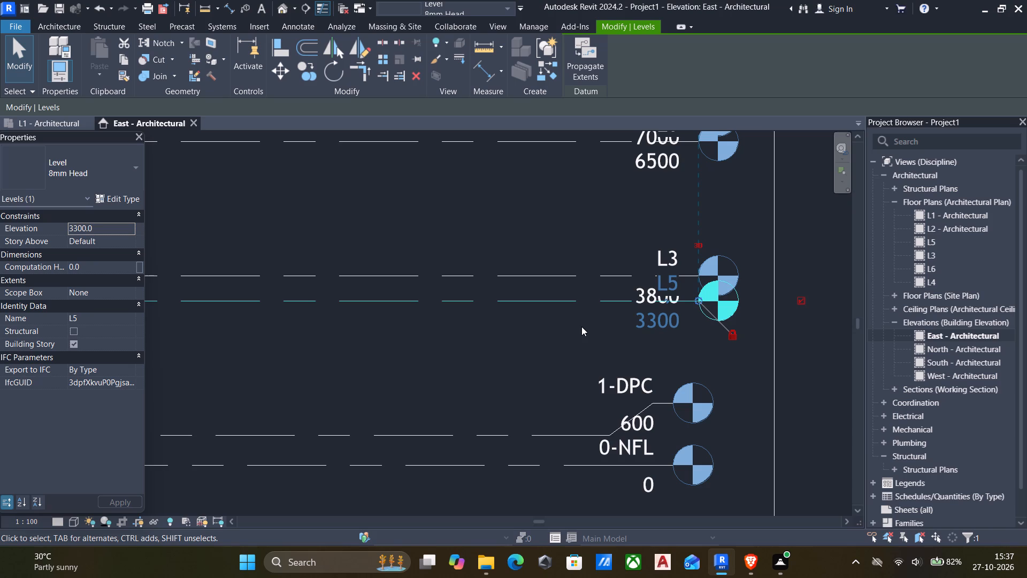
{"action": "scroll", "coordinate": [489, 321], "scroll_direction": "down", "scroll_amount": 3}
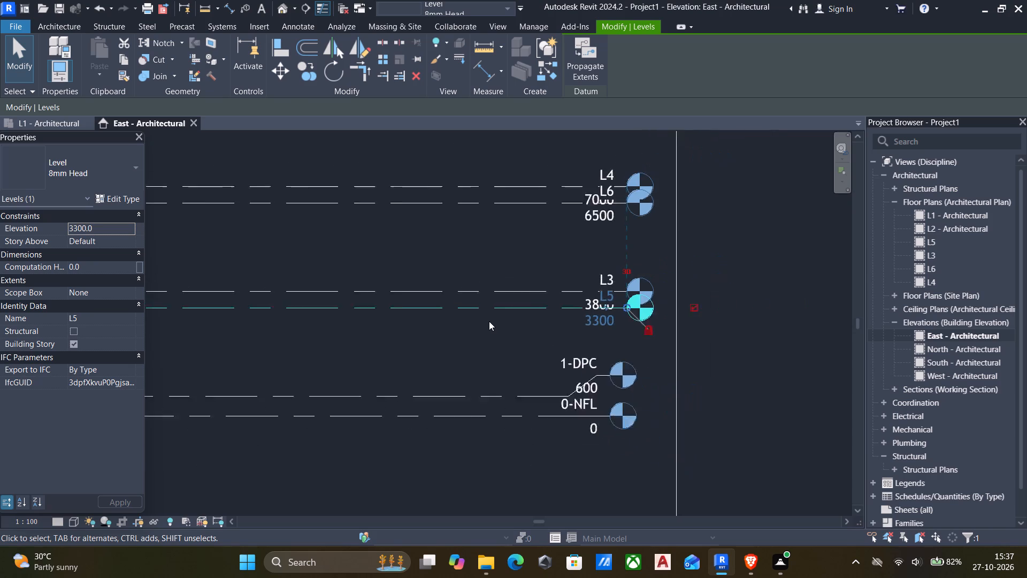
{"action": "scroll", "coordinate": [489, 321], "scroll_direction": "down", "scroll_amount": 3}
{"action": "middle_click_drag", "start_coordinate": [512, 316], "coordinate": [718, 305]}
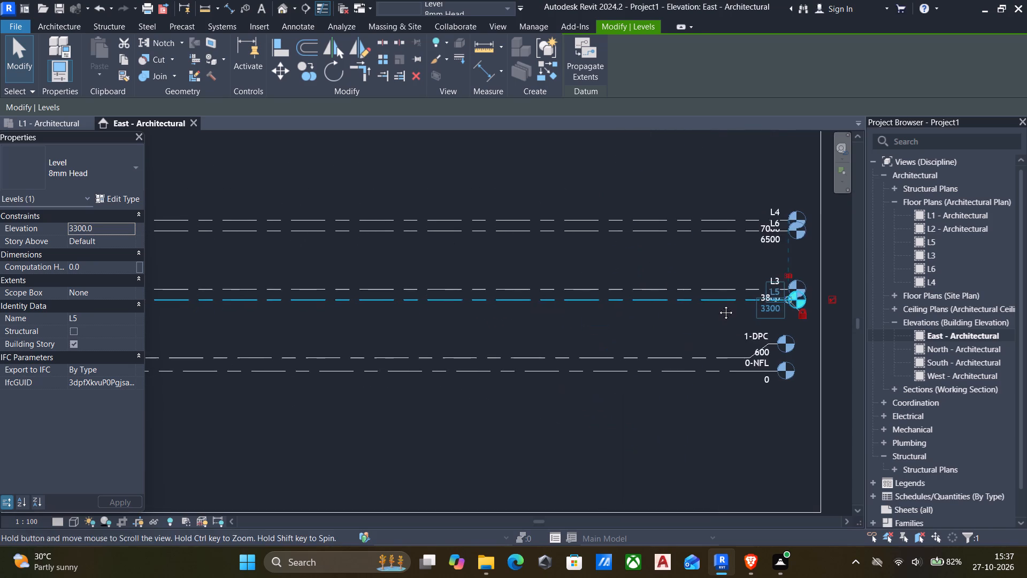
{"action": "middle_click_drag", "start_coordinate": [718, 305], "coordinate": [721, 305]}
{"action": "scroll", "coordinate": [649, 305], "scroll_direction": "down", "scroll_amount": 6}
{"action": "middle_click_drag", "start_coordinate": [656, 305], "coordinate": [762, 300]}
{"action": "middle_click_drag", "start_coordinate": [624, 351], "coordinate": [656, 316]}
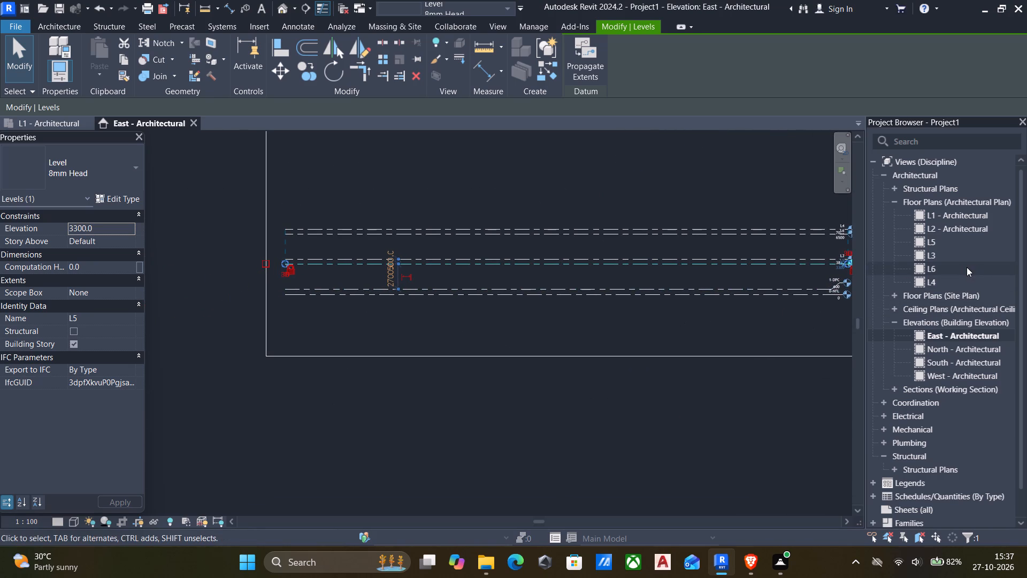
{"action": "scroll", "coordinate": [684, 244], "scroll_direction": "down", "scroll_amount": 2}
{"action": "middle_click_drag", "start_coordinate": [664, 257], "coordinate": [647, 273]}
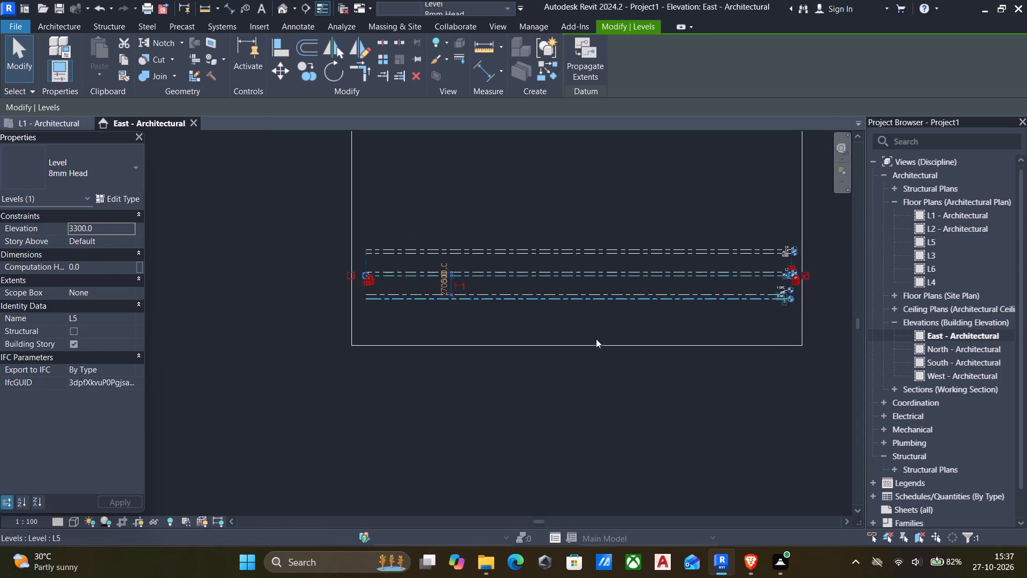
{"action": "left_click", "coordinate": [588, 401]}
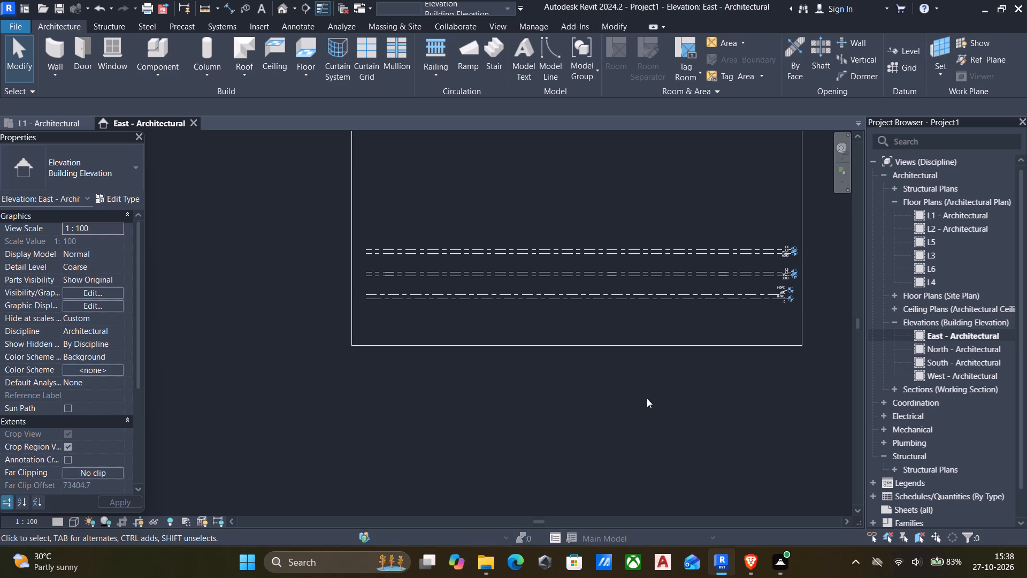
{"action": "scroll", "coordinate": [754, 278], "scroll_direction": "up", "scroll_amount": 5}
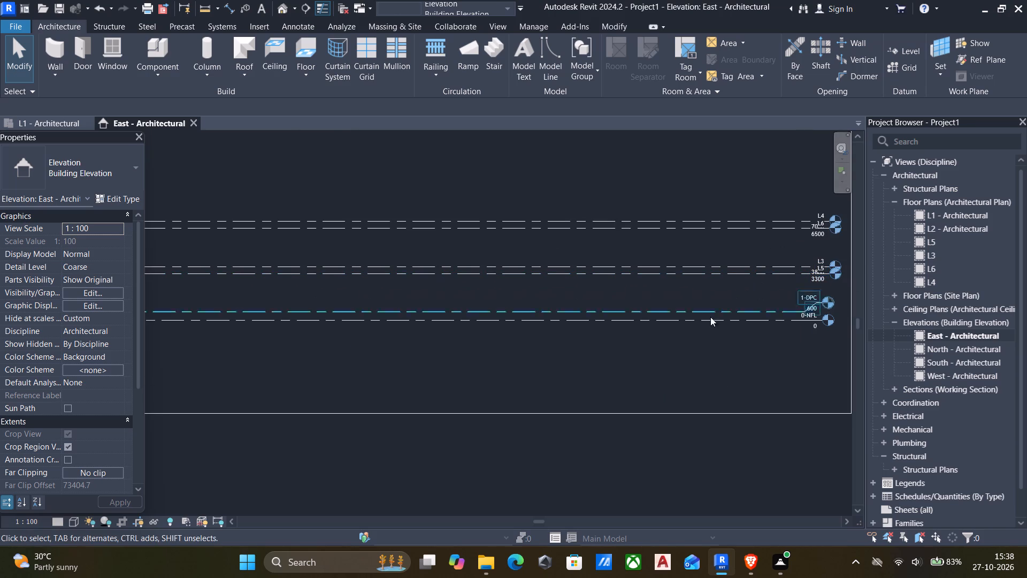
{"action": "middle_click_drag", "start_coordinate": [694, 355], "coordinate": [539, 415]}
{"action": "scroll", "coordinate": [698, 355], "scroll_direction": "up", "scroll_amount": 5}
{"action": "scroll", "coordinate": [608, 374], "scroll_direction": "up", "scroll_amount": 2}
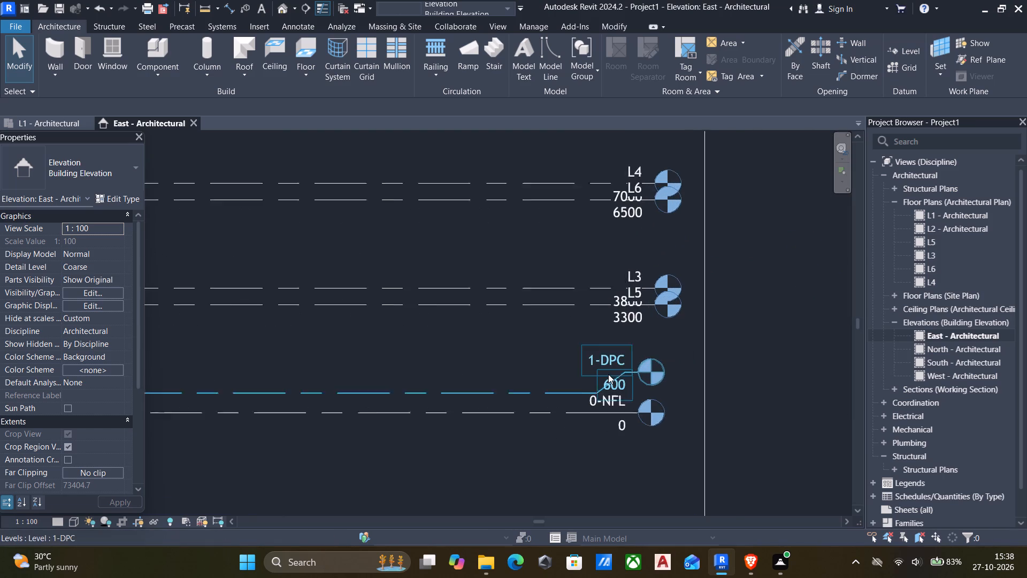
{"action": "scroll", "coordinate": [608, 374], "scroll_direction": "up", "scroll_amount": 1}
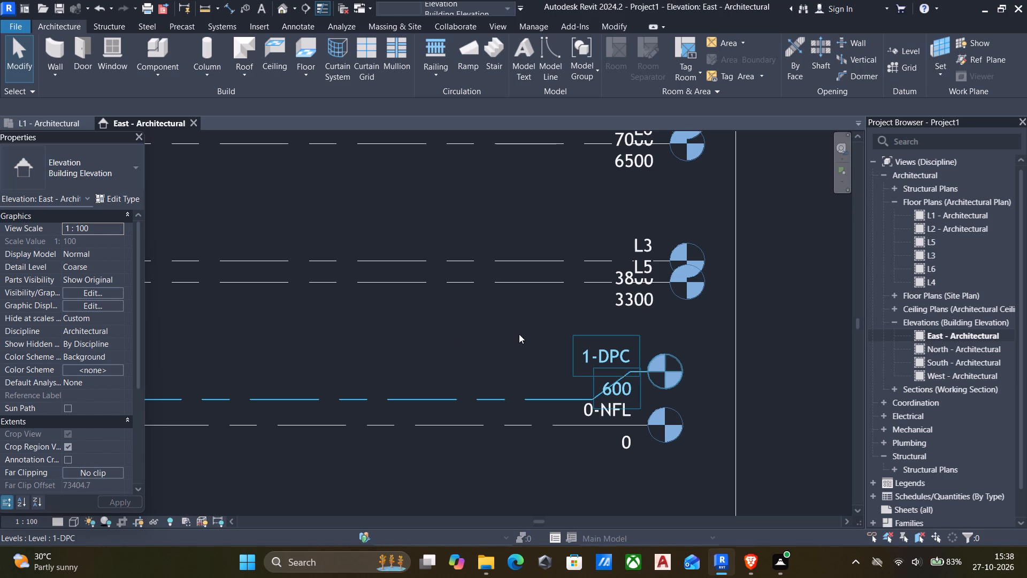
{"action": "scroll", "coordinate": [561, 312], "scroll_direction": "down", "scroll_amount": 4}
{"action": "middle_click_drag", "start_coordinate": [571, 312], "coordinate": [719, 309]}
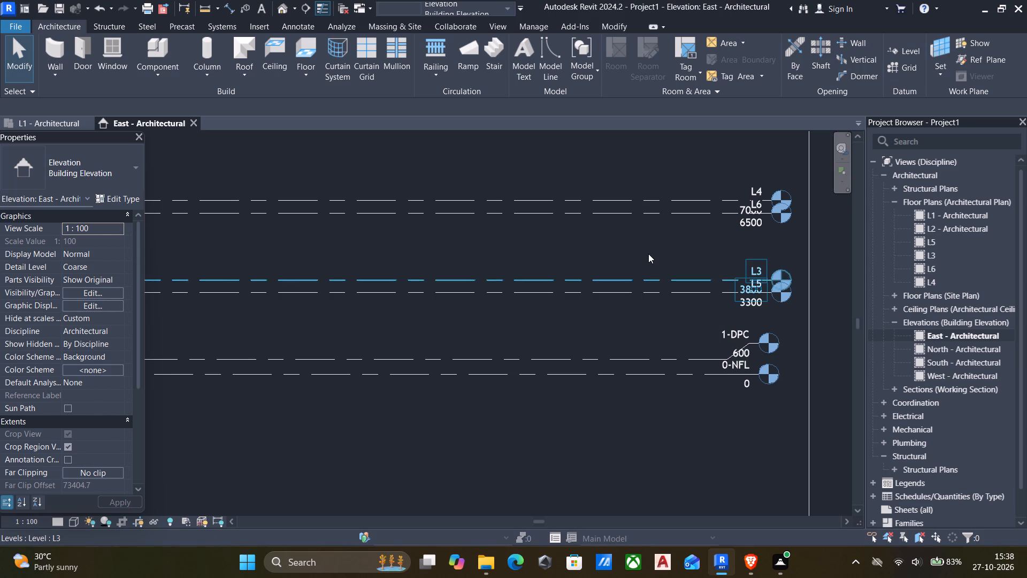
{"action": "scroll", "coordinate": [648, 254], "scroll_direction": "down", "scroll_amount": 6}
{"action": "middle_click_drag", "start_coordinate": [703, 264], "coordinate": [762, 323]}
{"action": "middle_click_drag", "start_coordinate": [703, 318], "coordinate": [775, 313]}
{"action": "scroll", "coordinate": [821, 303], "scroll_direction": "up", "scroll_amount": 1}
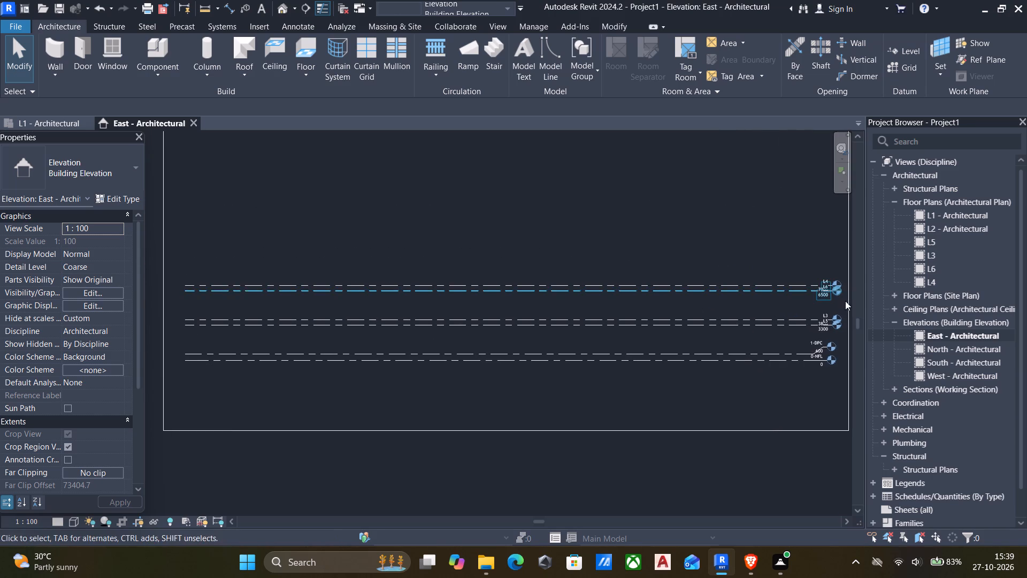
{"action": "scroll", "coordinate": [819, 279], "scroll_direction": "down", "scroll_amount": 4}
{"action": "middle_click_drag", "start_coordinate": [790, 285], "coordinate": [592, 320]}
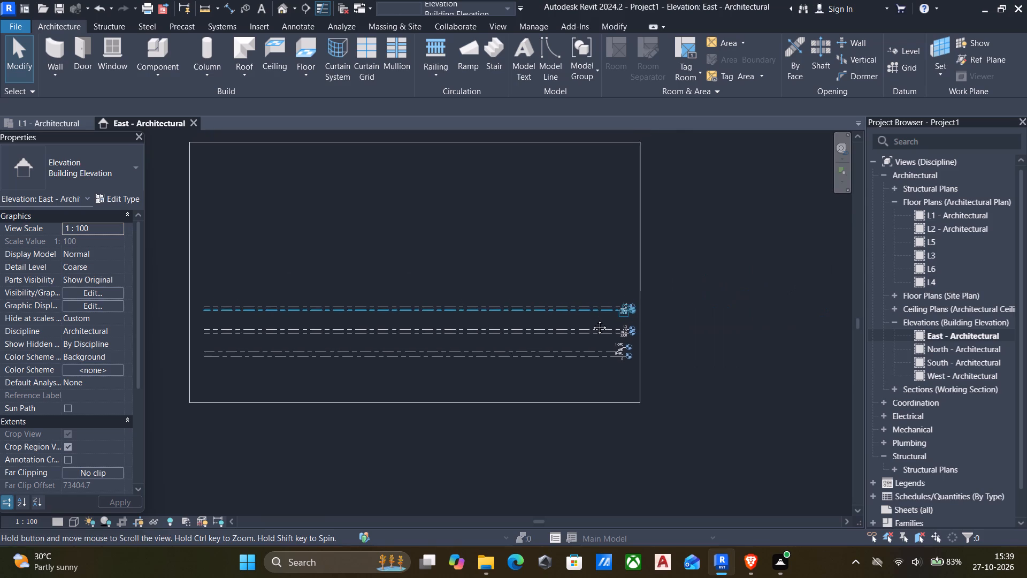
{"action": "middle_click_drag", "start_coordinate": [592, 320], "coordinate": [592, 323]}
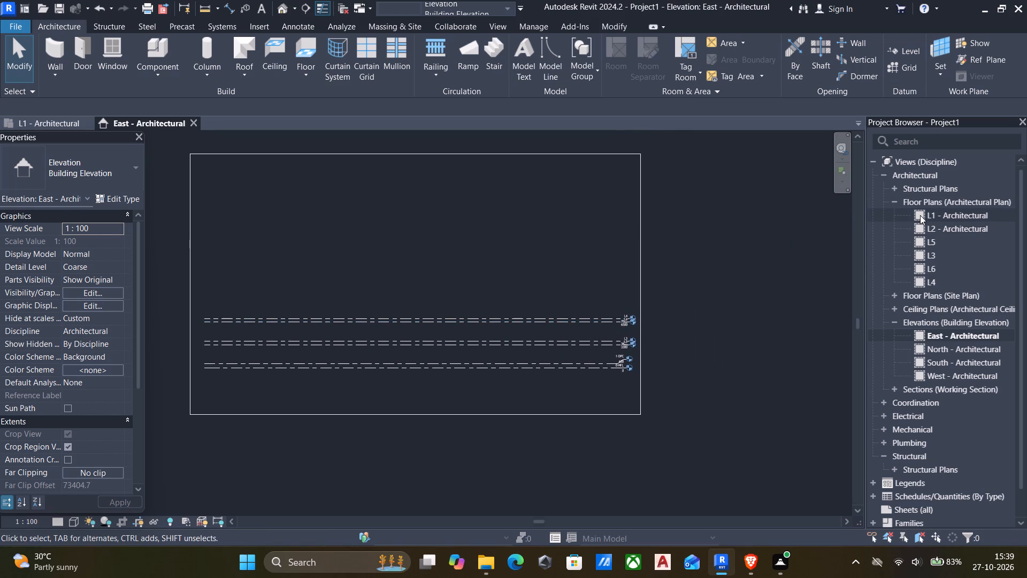
Open the L1 - Architectural floor plan and hide its crop boundary in the view.
{"action": "double_click", "coordinate": [920, 215]}
{"action": "scroll", "coordinate": [591, 289], "scroll_direction": "down", "scroll_amount": 2}
{"action": "scroll", "coordinate": [593, 374], "scroll_direction": "up", "scroll_amount": 4}
{"action": "left_click_drag", "start_coordinate": [597, 374], "coordinate": [433, 258]}
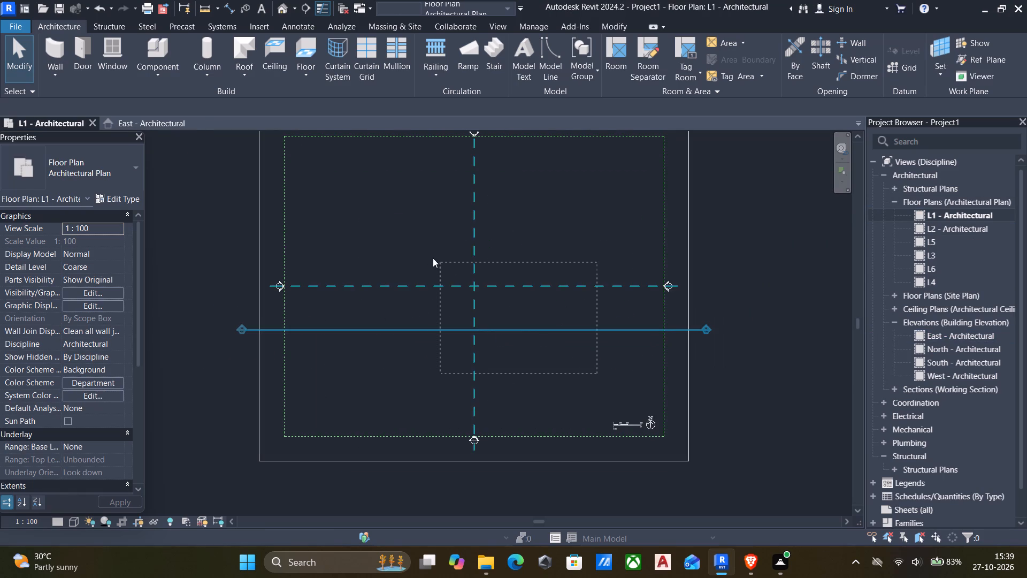
{"action": "left_click_drag", "start_coordinate": [433, 258], "coordinate": [413, 248]}
{"action": "right_click_drag", "start_coordinate": [688, 251], "coordinate": [693, 251]}
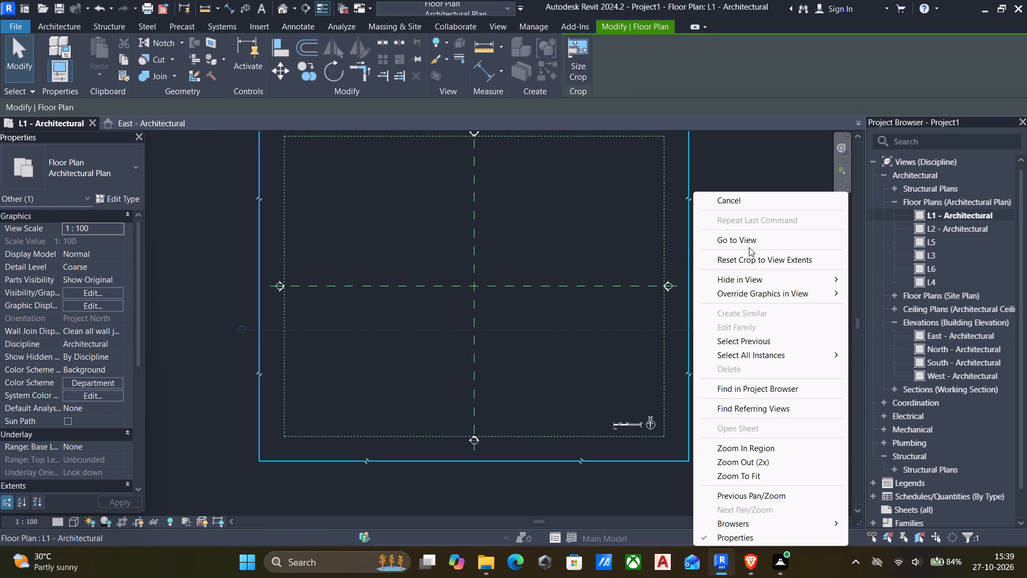
{"action": "left_click", "coordinate": [735, 281]}
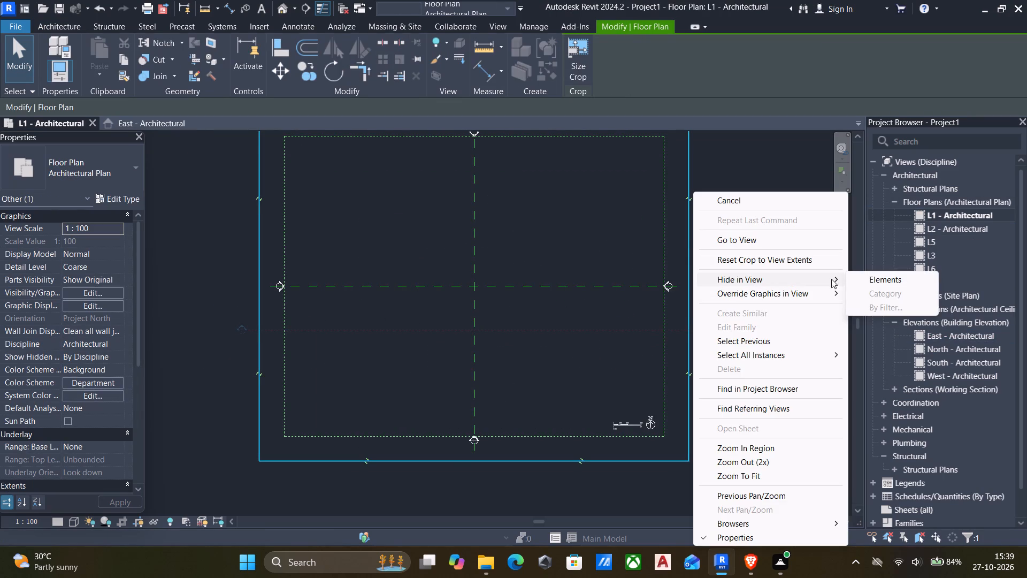
{"action": "left_click", "coordinate": [881, 276]}
Hide the two crossing reference planes and the horizontal section line in the L1 floor plan.
{"action": "left_click_drag", "start_coordinate": [571, 366], "coordinate": [518, 284]}
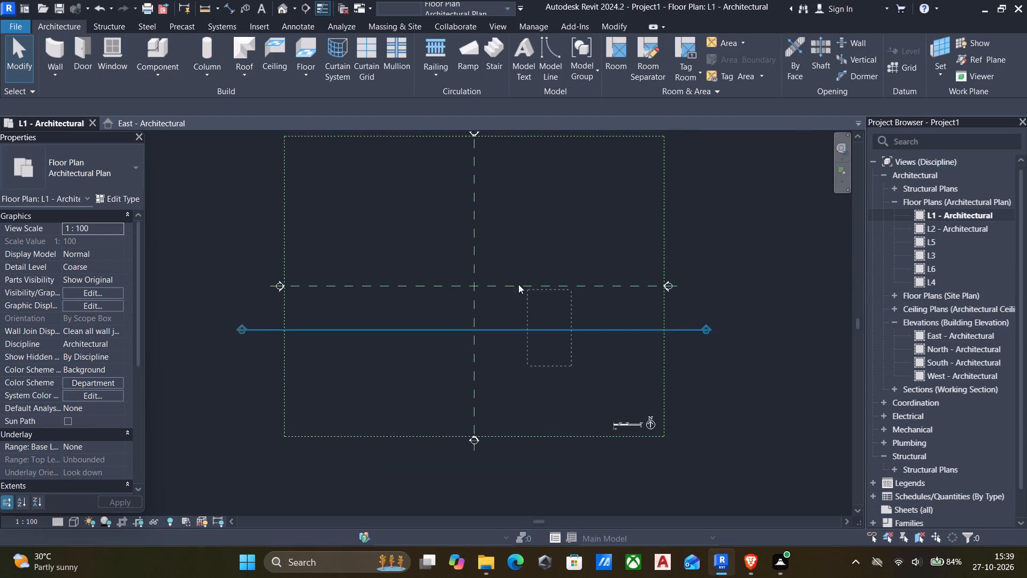
{"action": "left_click_drag", "start_coordinate": [518, 284], "coordinate": [431, 259]}
{"action": "right_click", "coordinate": [767, 263]}
{"action": "left_click", "coordinate": [810, 280]}
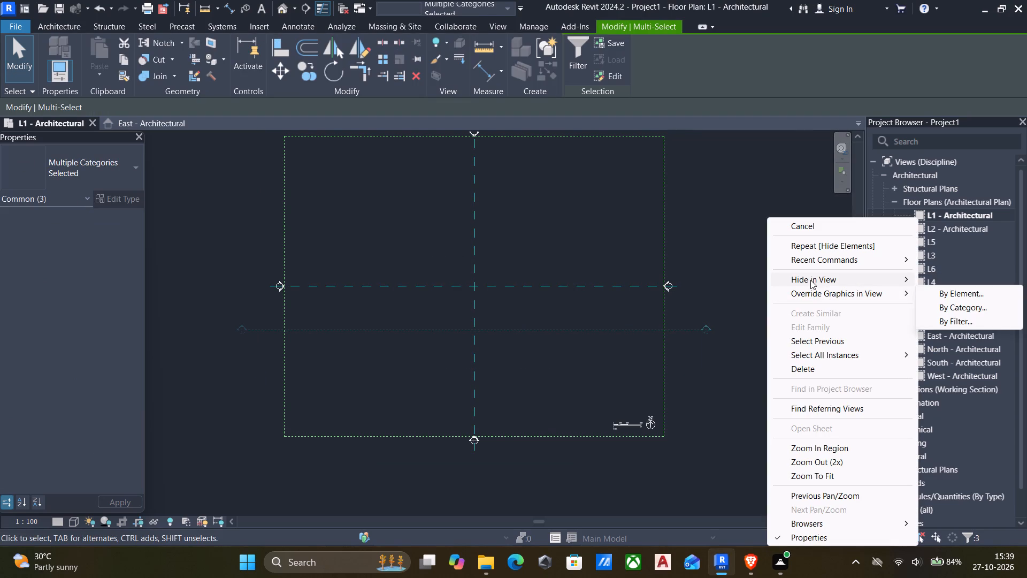
{"action": "left_click", "coordinate": [939, 284]}
Hide the elevation markers by category in the L1 floor plan, using the marker at the plan's east side.
{"action": "left_click_drag", "start_coordinate": [574, 267], "coordinate": [794, 341]}
{"action": "right_click", "coordinate": [697, 316]}
{"action": "left_click", "coordinate": [740, 275]}
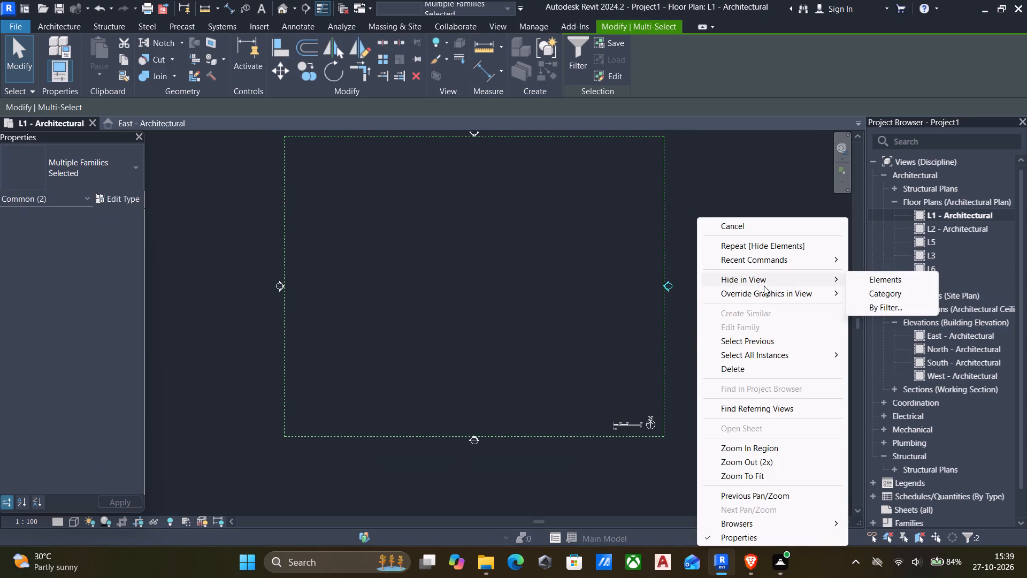
{"action": "left_click", "coordinate": [734, 279]}
{"action": "left_click", "coordinate": [877, 290]}
Delete the graphic scale and north arrow annotations inside the lower corner of the scope box.
{"action": "scroll", "coordinate": [664, 294], "scroll_direction": "down", "scroll_amount": 5}
{"action": "left_click_drag", "start_coordinate": [520, 281], "coordinate": [710, 398]}
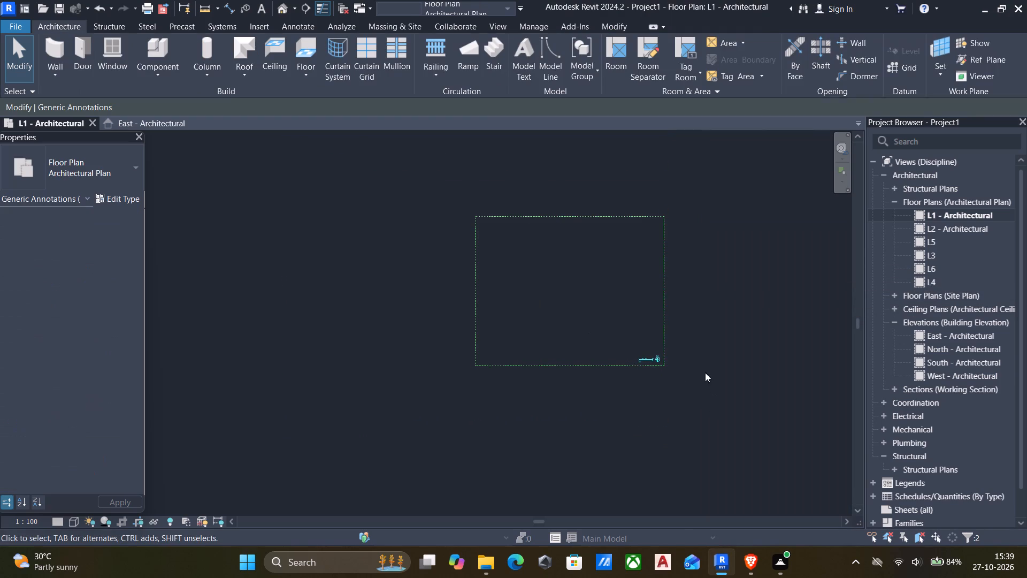
{"action": "key", "text": "Home"}
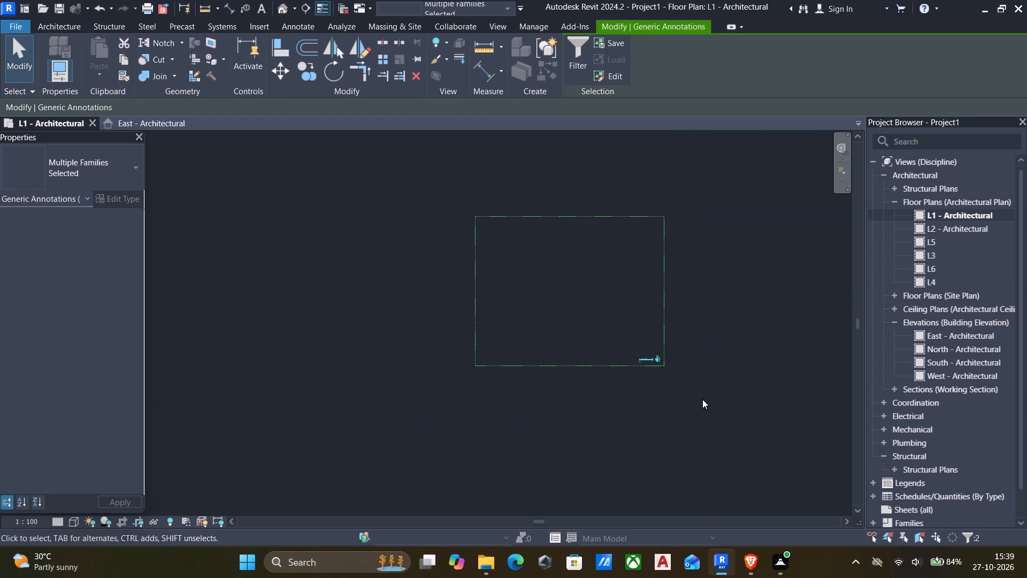
{"action": "key", "text": "Delete"}
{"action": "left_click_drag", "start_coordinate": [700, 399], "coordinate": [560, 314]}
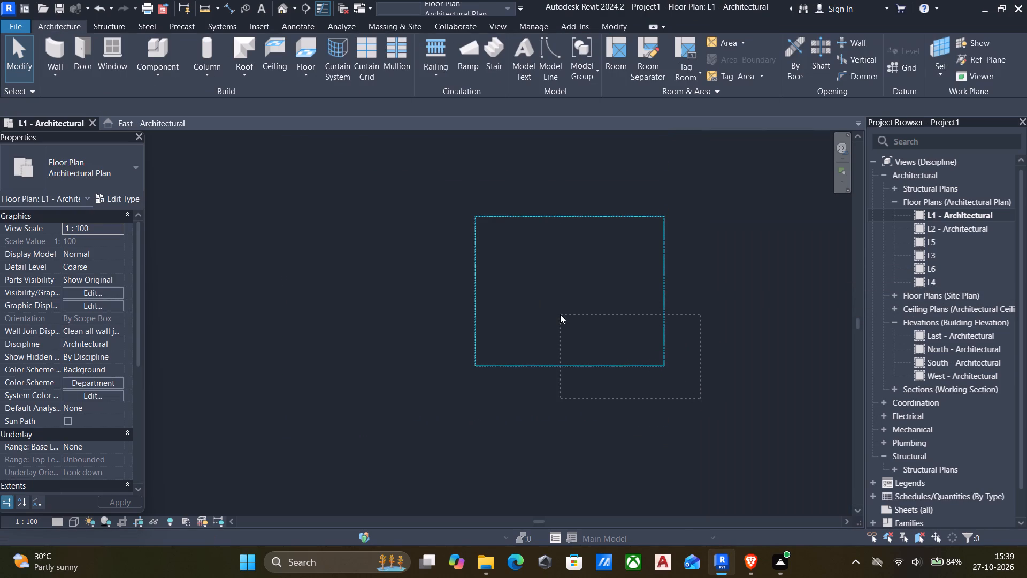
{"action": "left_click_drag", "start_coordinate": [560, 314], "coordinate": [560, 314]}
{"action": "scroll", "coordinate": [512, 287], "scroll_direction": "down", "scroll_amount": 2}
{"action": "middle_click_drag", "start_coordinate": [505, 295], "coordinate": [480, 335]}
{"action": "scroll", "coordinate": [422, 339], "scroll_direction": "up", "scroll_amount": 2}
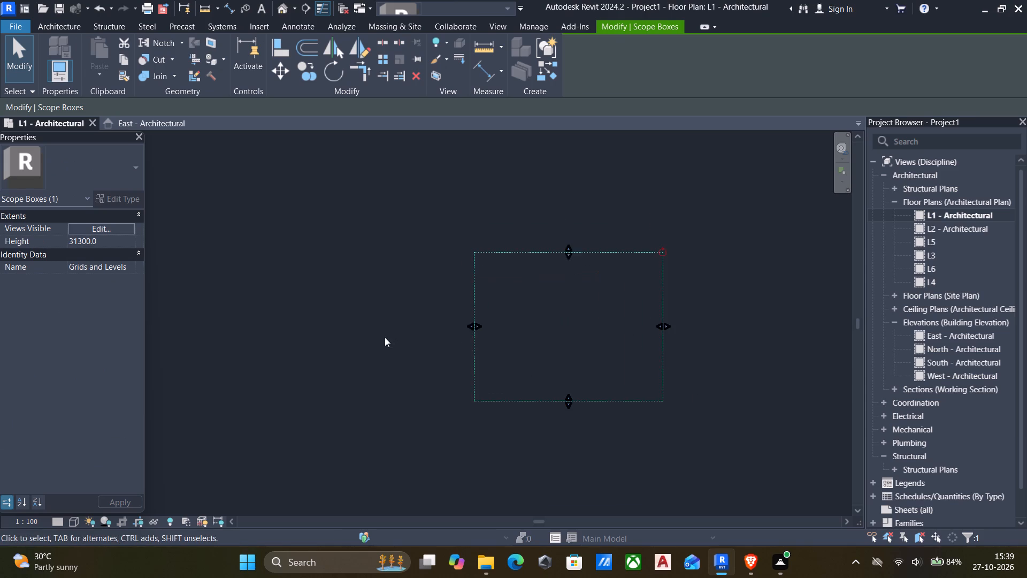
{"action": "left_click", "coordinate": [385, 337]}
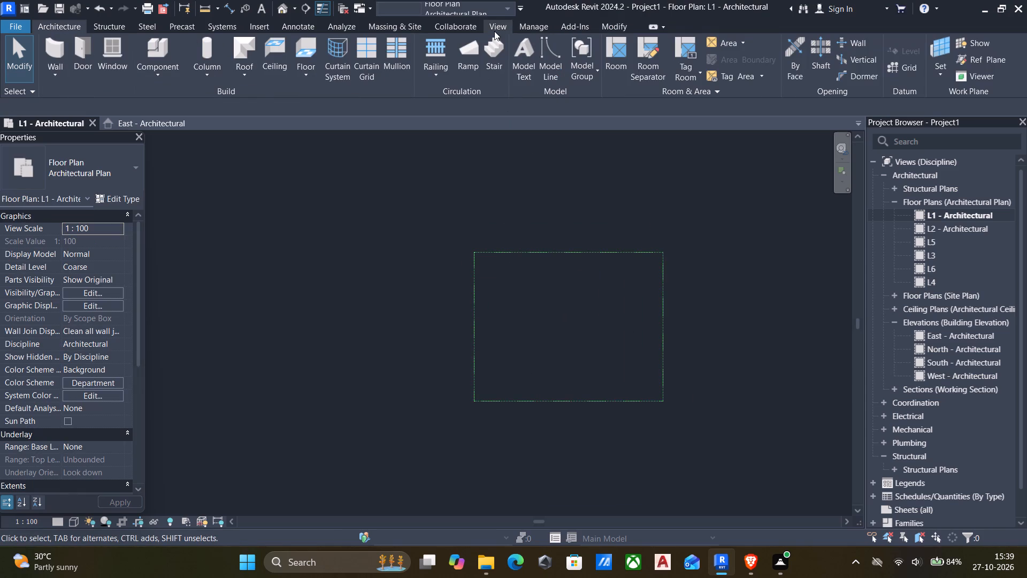
Start the Detail Line command in the L1 floor plan.
{"action": "left_click", "coordinate": [307, 26]}
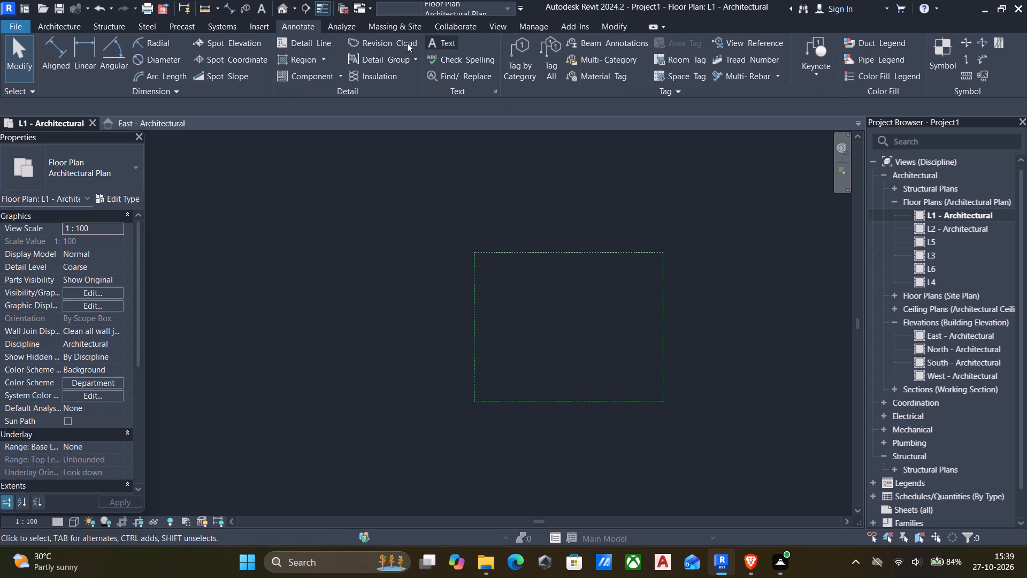
{"action": "left_click", "coordinate": [303, 43]}
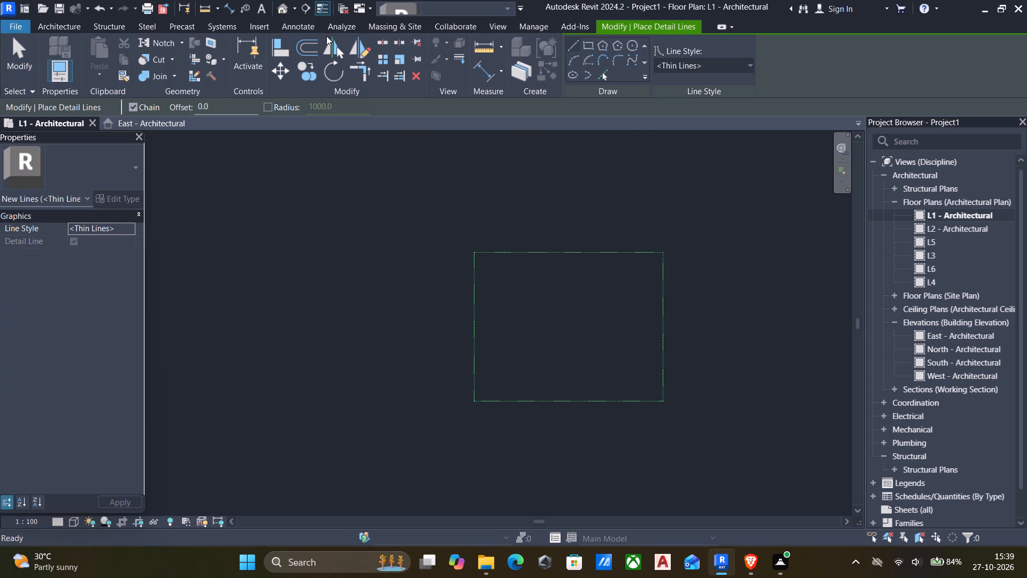
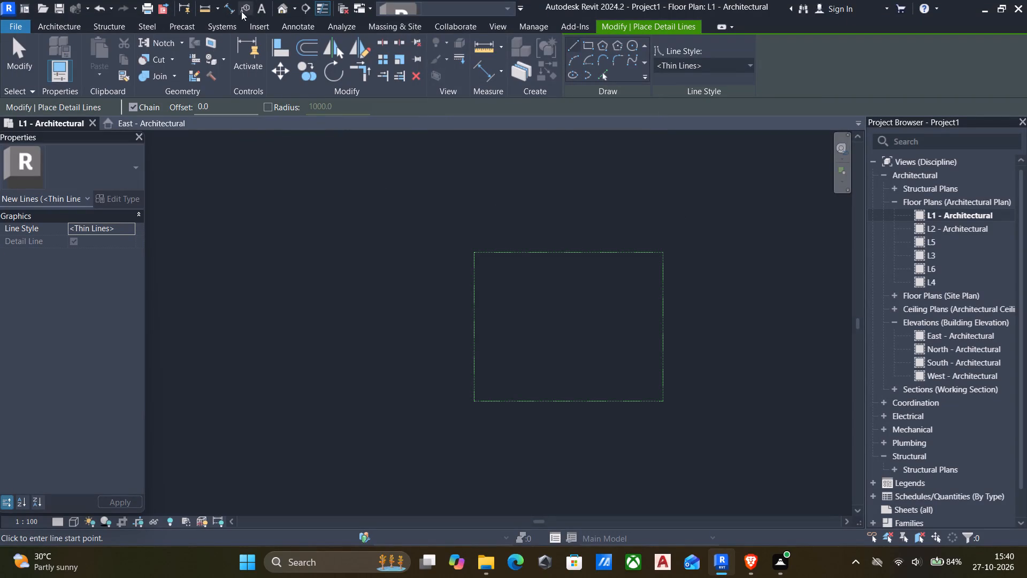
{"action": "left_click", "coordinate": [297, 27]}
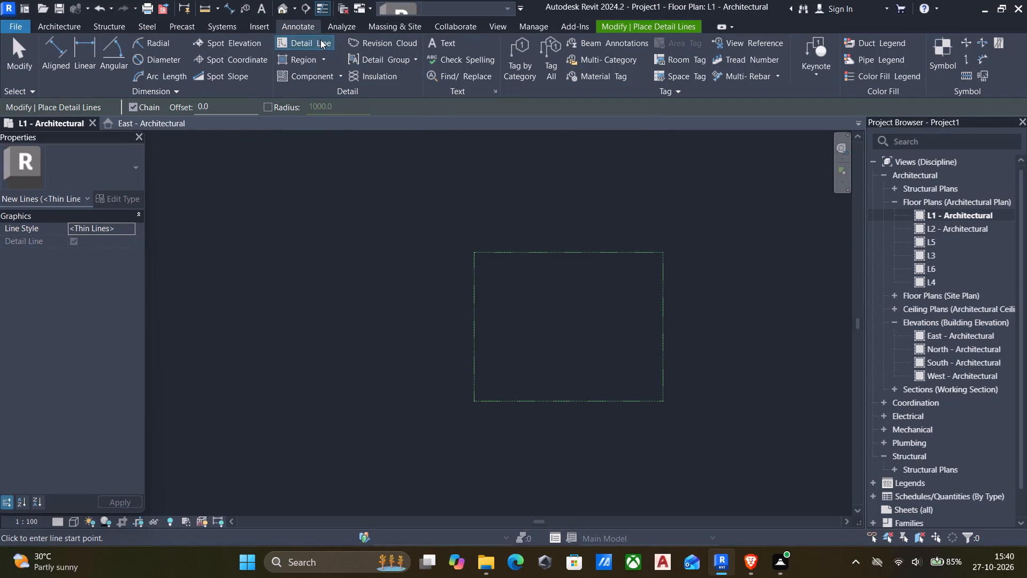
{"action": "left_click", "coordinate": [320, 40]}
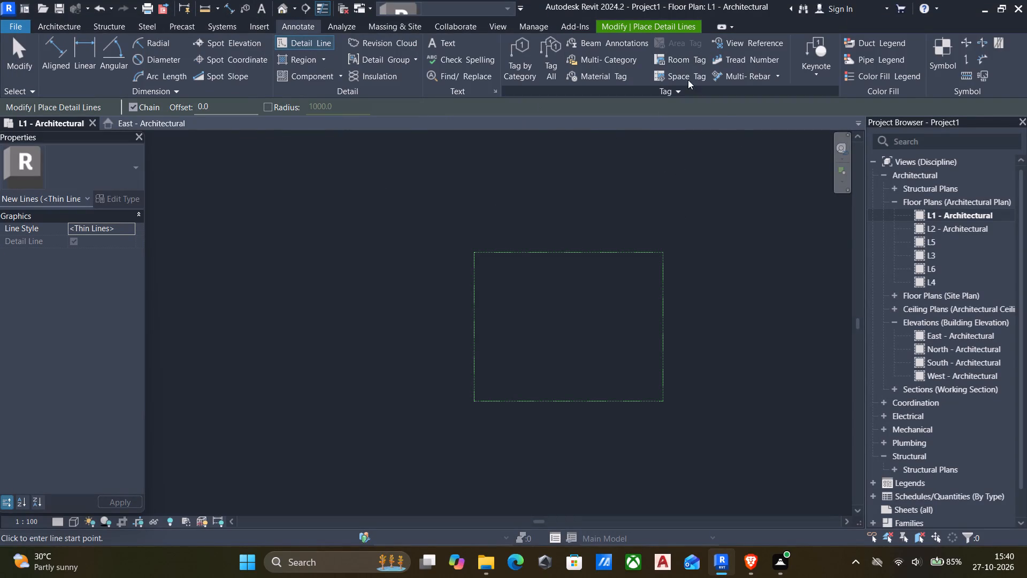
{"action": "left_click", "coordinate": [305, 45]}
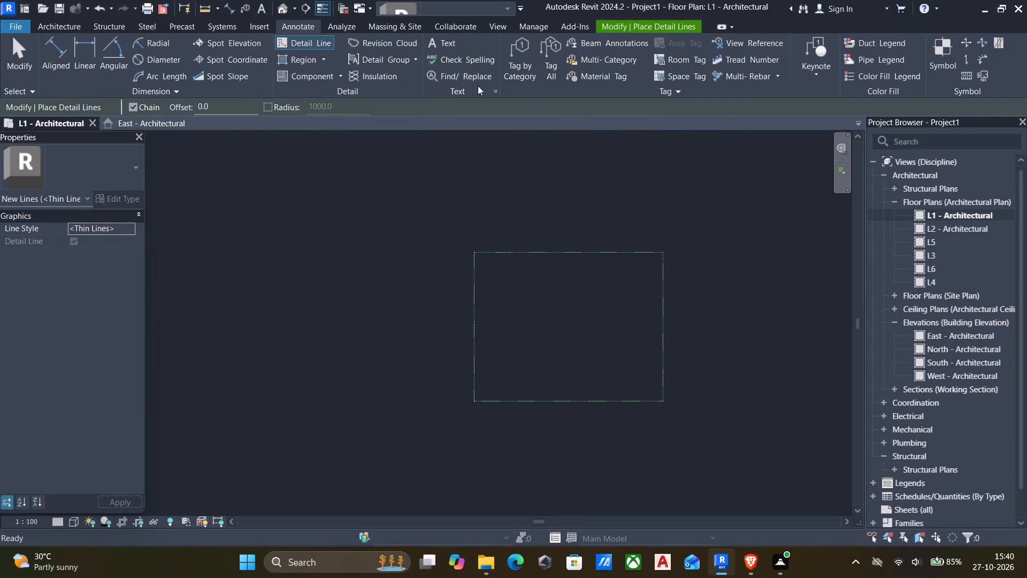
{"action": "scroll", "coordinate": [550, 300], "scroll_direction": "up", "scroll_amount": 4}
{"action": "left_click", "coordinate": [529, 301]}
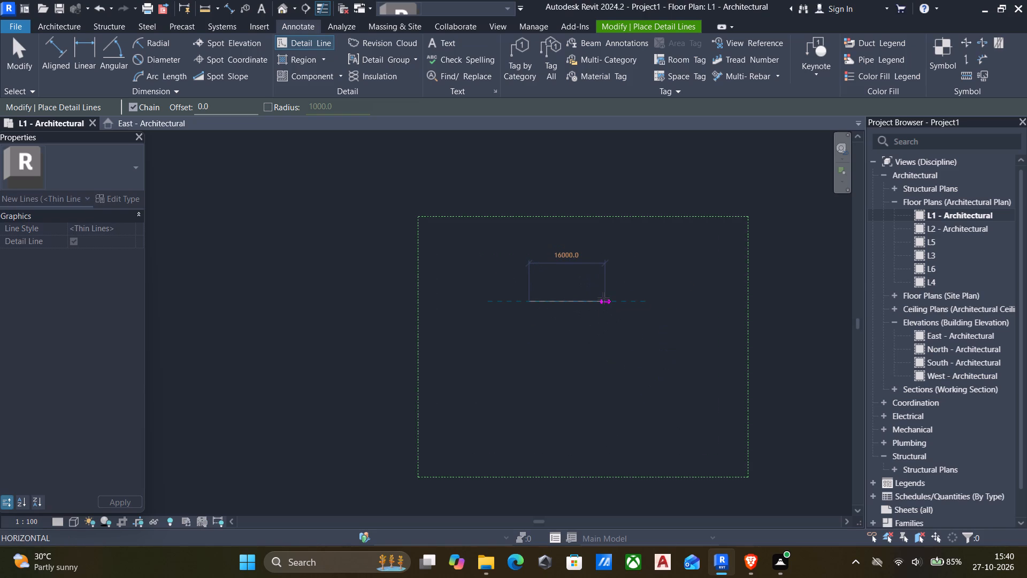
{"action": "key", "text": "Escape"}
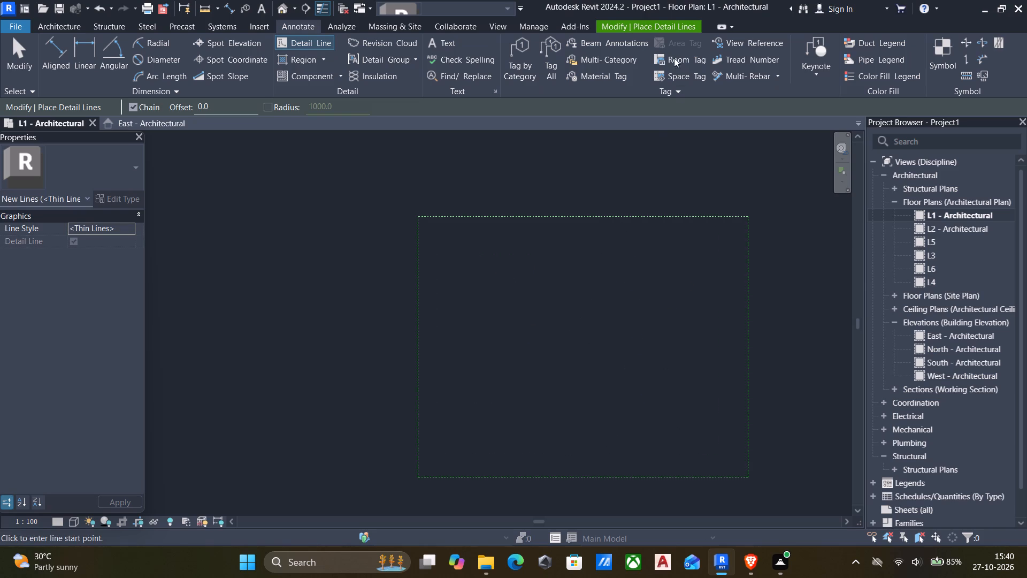
Draw a detail-line rectangle about 22000 mm wide and 16000 mm high inside the scope box.
{"action": "left_click", "coordinate": [673, 21]}
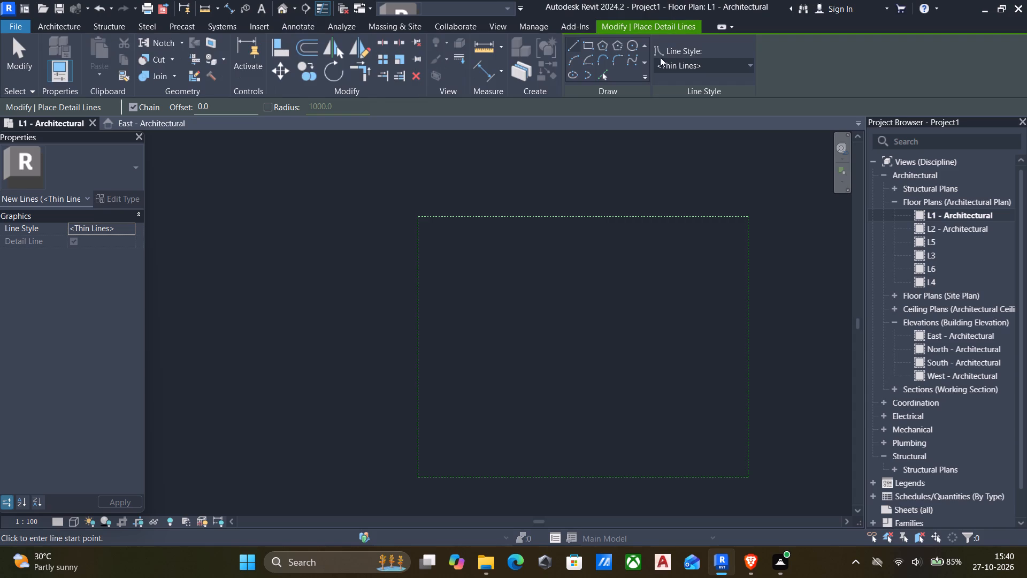
{"action": "left_click", "coordinate": [586, 42]}
{"action": "left_click", "coordinate": [539, 305]}
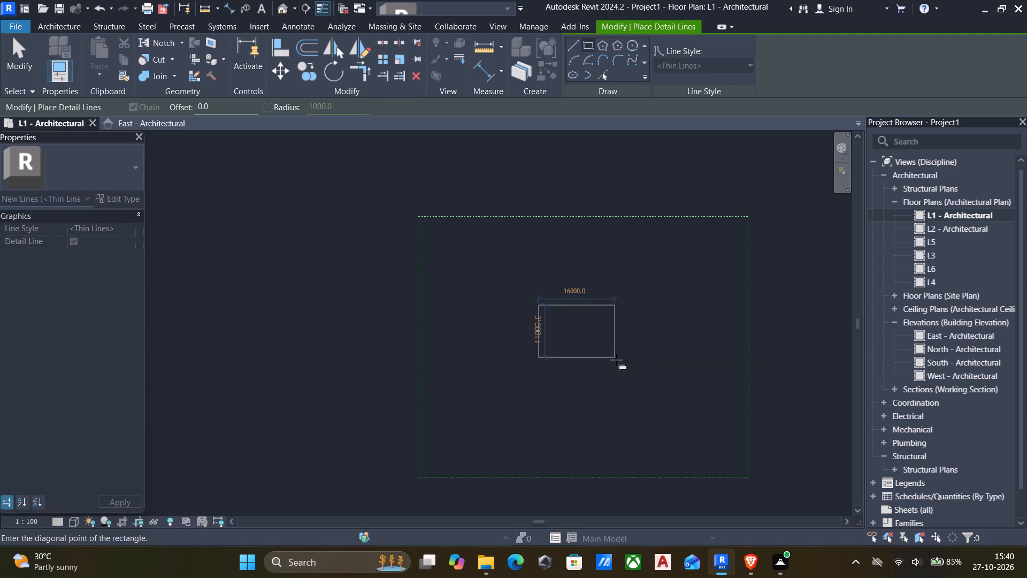
{"action": "left_click", "coordinate": [642, 382]}
{"action": "key", "text": "Escape"}
{"action": "scroll", "coordinate": [519, 364], "scroll_direction": "down", "scroll_amount": 3}
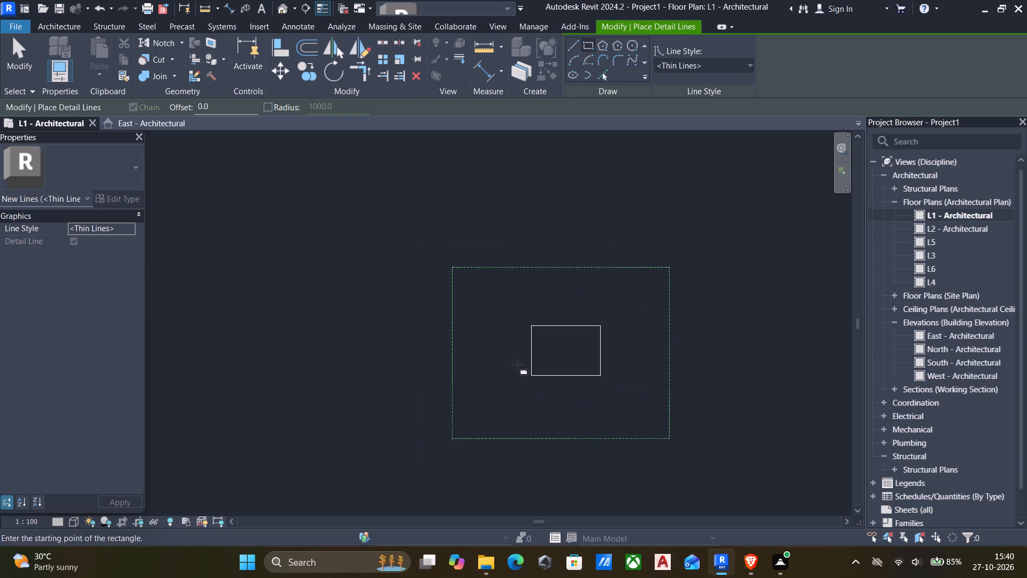
{"action": "key", "text": "Escape"}
Hide the Grids and Levels scope box element in the L1 floor plan.
{"action": "left_click", "coordinate": [454, 396]}
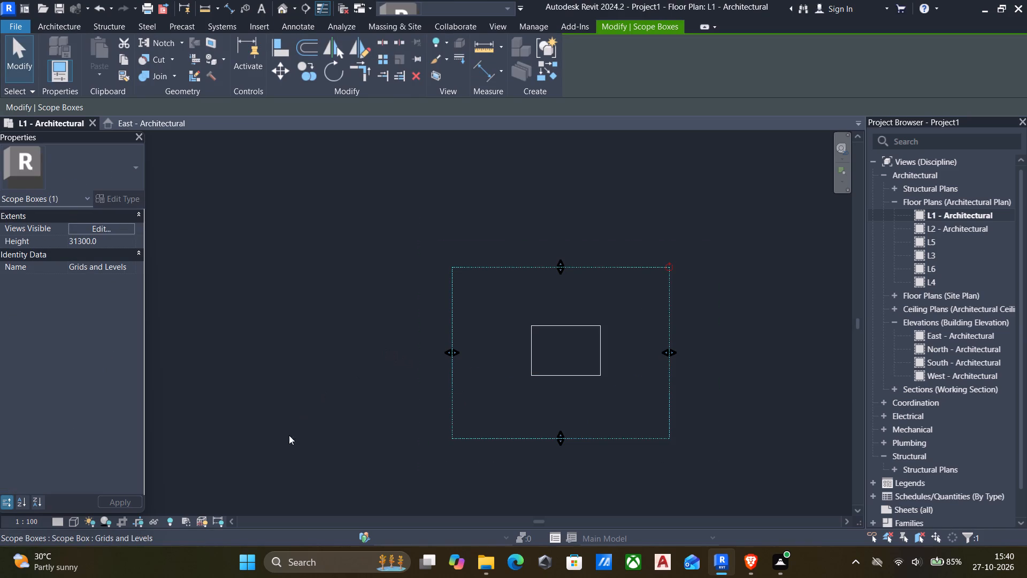
{"action": "right_click", "coordinate": [346, 318]}
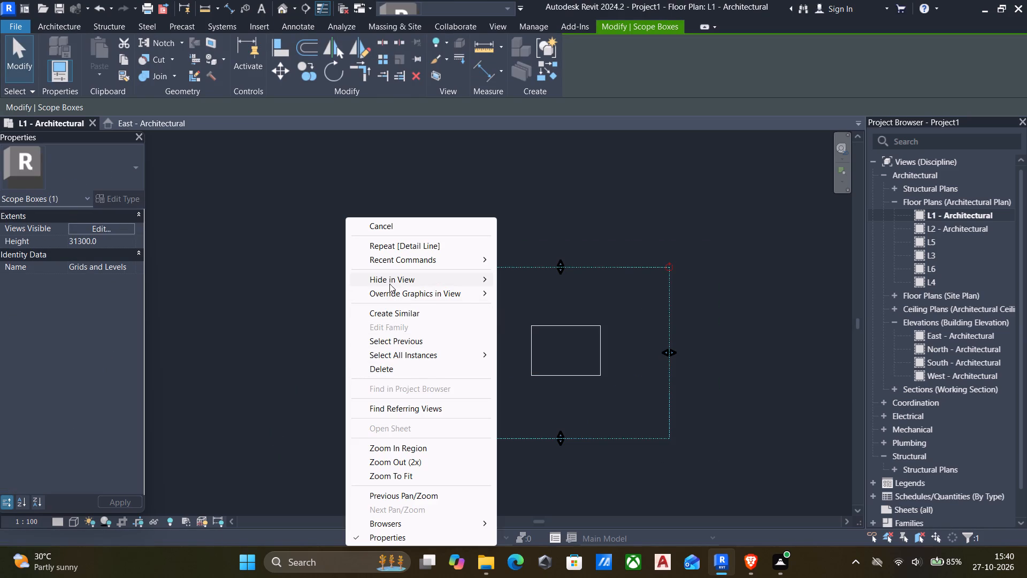
{"action": "left_click", "coordinate": [388, 282]}
{"action": "left_click", "coordinate": [534, 285]}
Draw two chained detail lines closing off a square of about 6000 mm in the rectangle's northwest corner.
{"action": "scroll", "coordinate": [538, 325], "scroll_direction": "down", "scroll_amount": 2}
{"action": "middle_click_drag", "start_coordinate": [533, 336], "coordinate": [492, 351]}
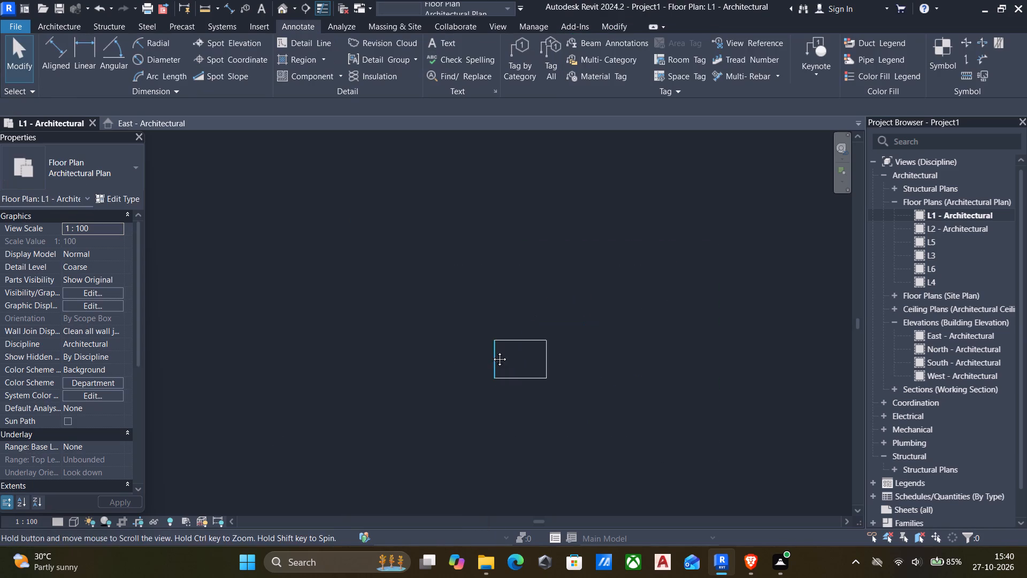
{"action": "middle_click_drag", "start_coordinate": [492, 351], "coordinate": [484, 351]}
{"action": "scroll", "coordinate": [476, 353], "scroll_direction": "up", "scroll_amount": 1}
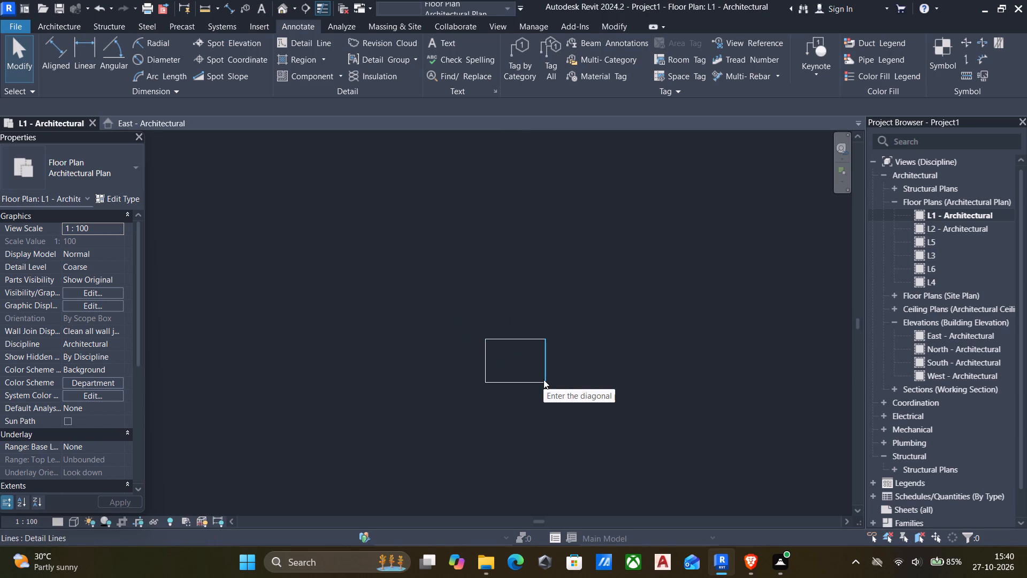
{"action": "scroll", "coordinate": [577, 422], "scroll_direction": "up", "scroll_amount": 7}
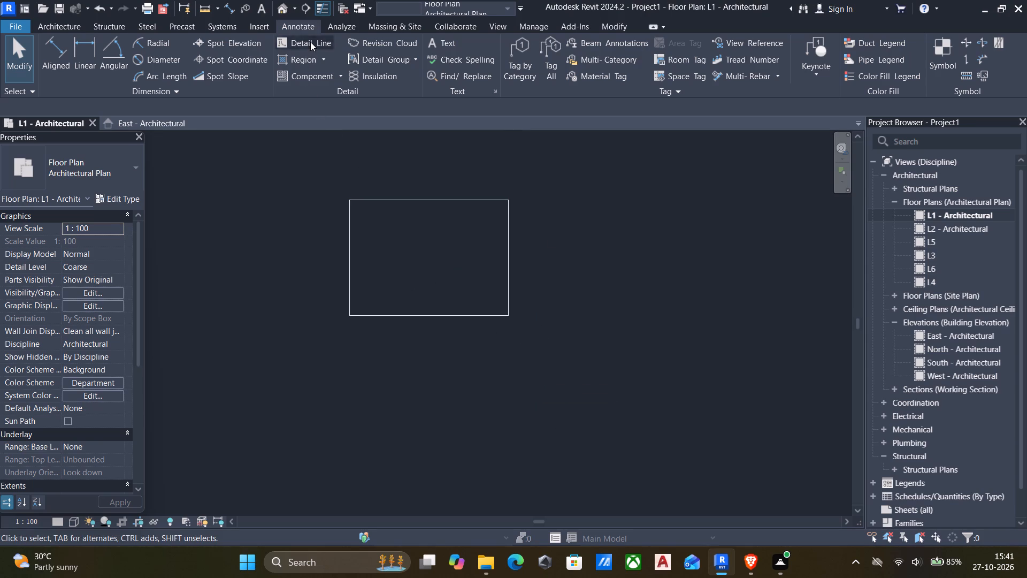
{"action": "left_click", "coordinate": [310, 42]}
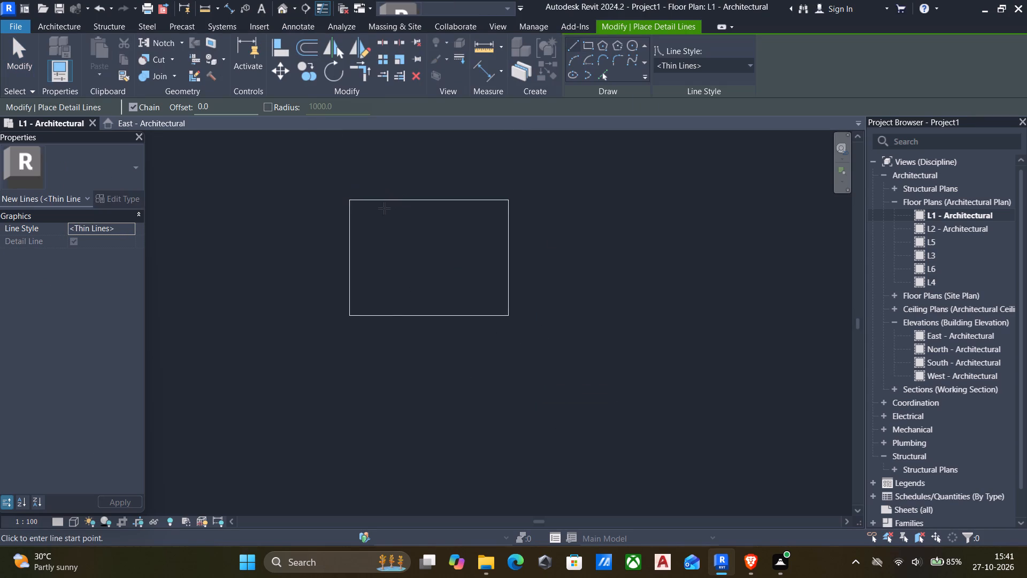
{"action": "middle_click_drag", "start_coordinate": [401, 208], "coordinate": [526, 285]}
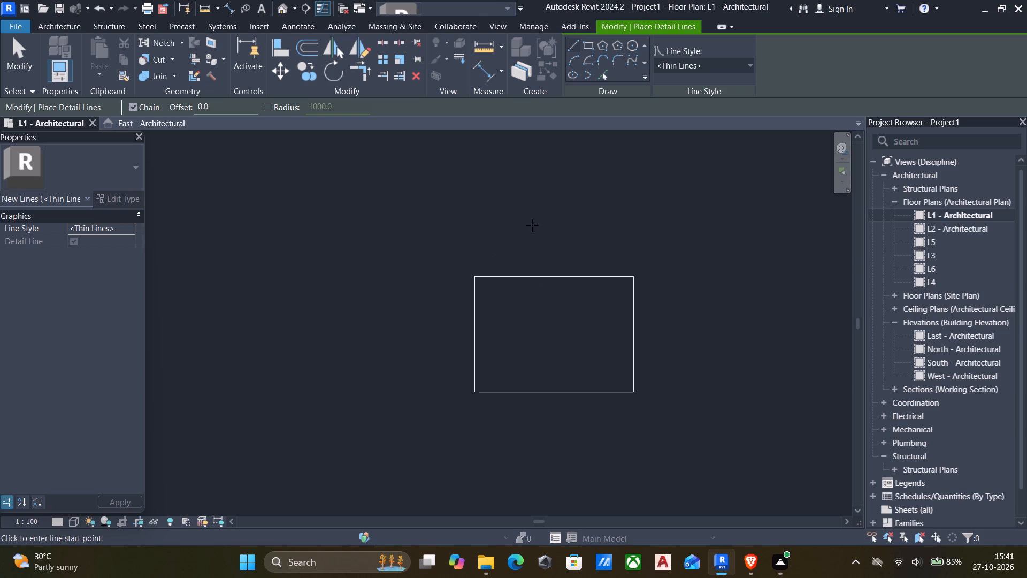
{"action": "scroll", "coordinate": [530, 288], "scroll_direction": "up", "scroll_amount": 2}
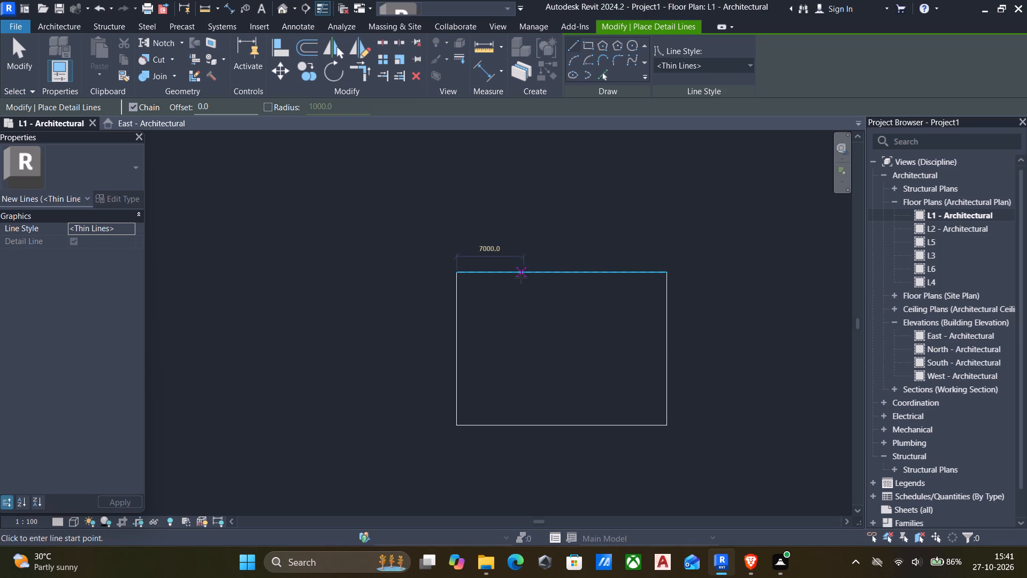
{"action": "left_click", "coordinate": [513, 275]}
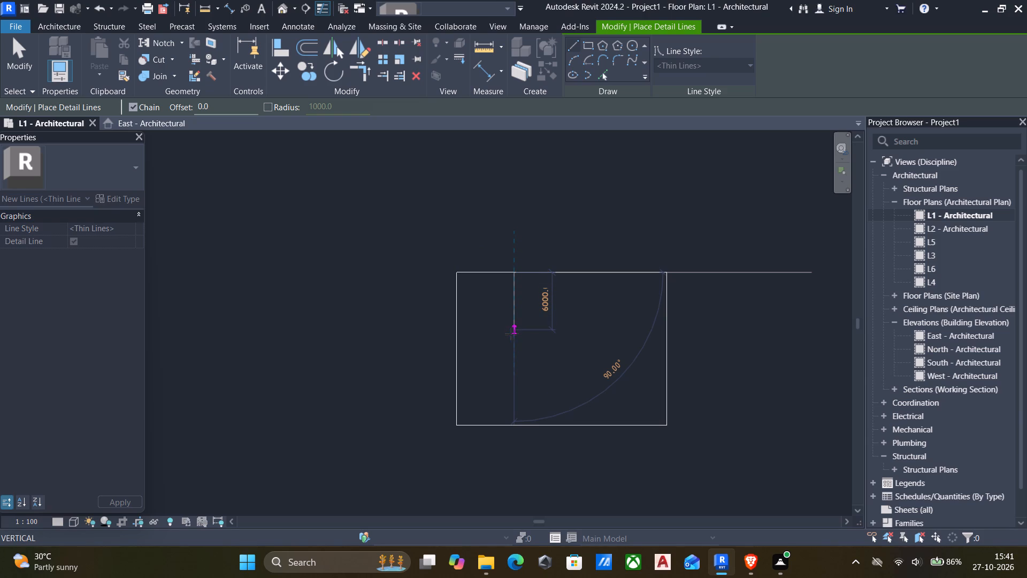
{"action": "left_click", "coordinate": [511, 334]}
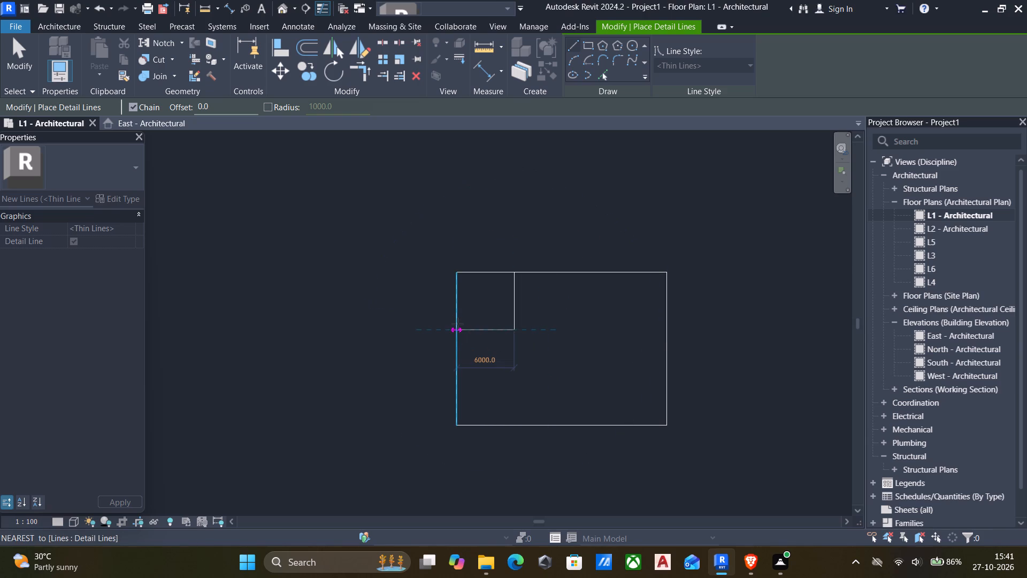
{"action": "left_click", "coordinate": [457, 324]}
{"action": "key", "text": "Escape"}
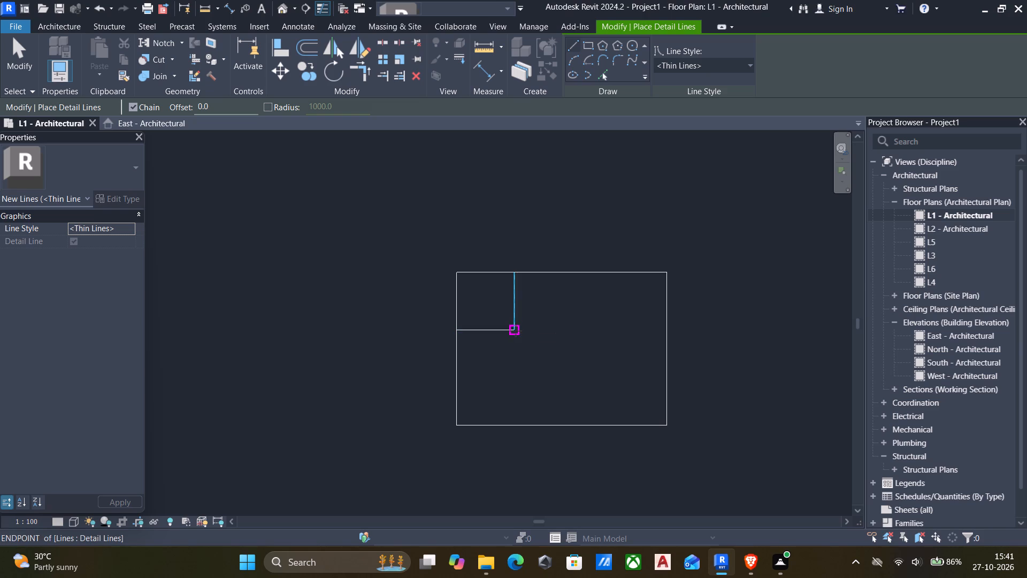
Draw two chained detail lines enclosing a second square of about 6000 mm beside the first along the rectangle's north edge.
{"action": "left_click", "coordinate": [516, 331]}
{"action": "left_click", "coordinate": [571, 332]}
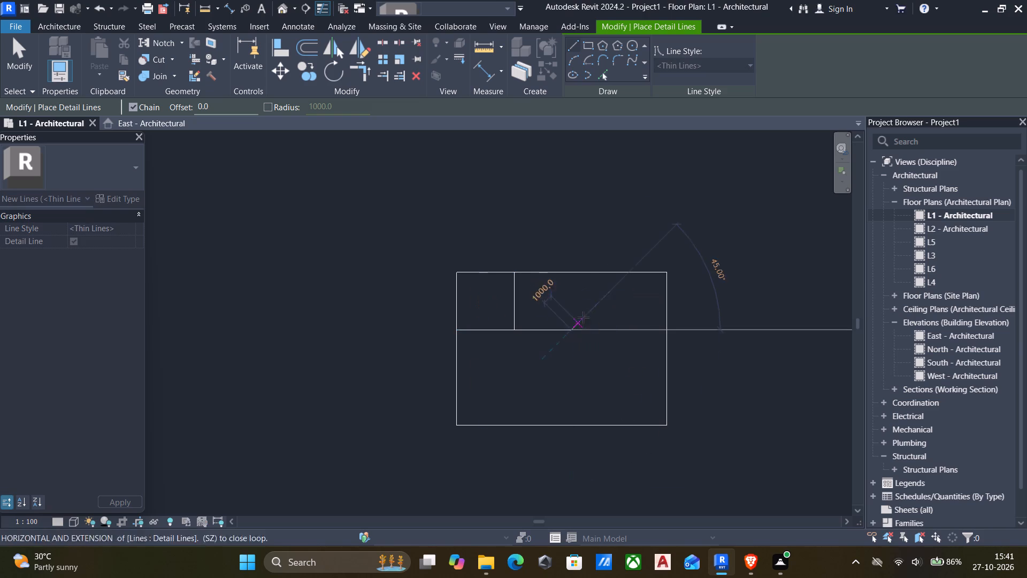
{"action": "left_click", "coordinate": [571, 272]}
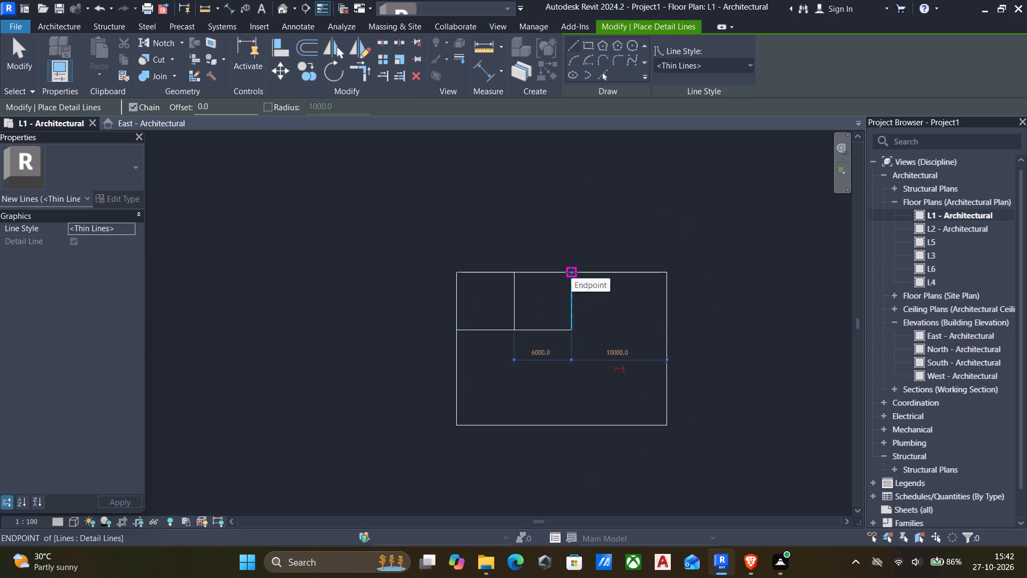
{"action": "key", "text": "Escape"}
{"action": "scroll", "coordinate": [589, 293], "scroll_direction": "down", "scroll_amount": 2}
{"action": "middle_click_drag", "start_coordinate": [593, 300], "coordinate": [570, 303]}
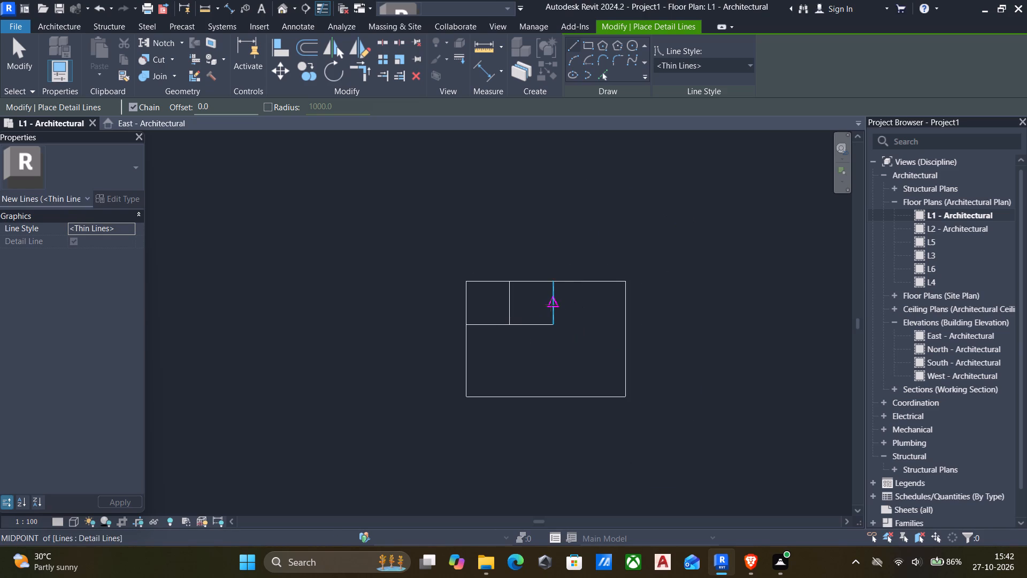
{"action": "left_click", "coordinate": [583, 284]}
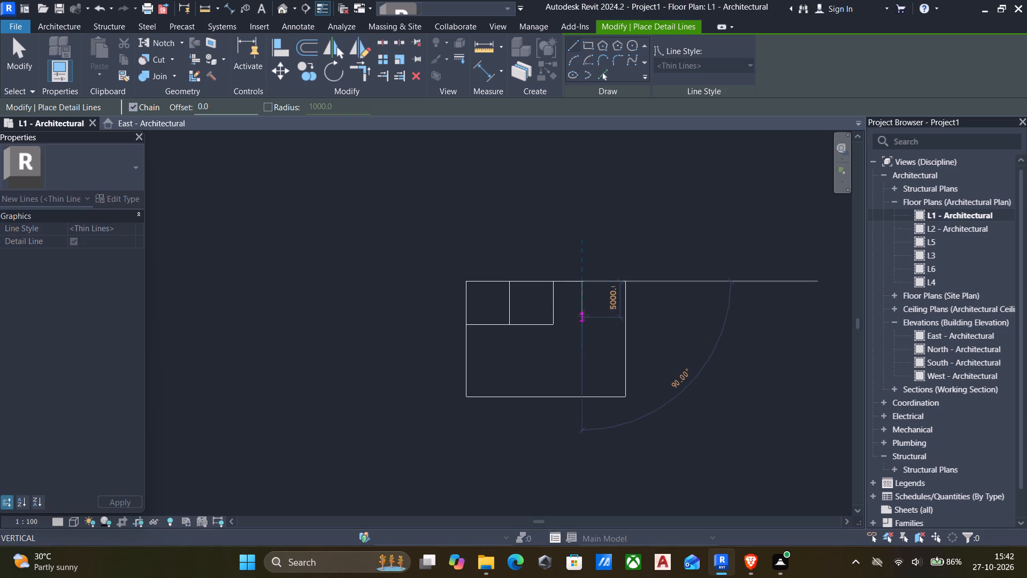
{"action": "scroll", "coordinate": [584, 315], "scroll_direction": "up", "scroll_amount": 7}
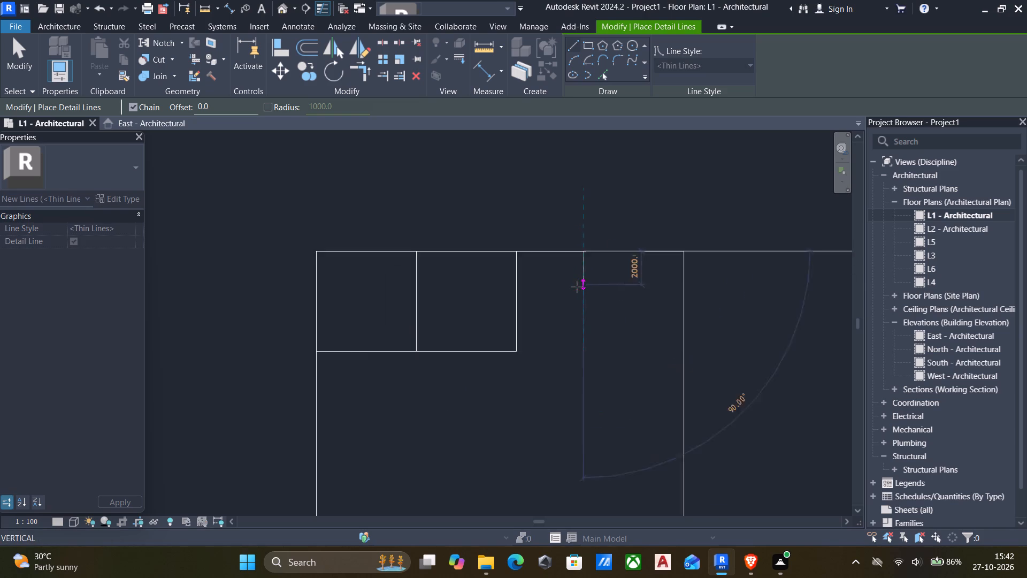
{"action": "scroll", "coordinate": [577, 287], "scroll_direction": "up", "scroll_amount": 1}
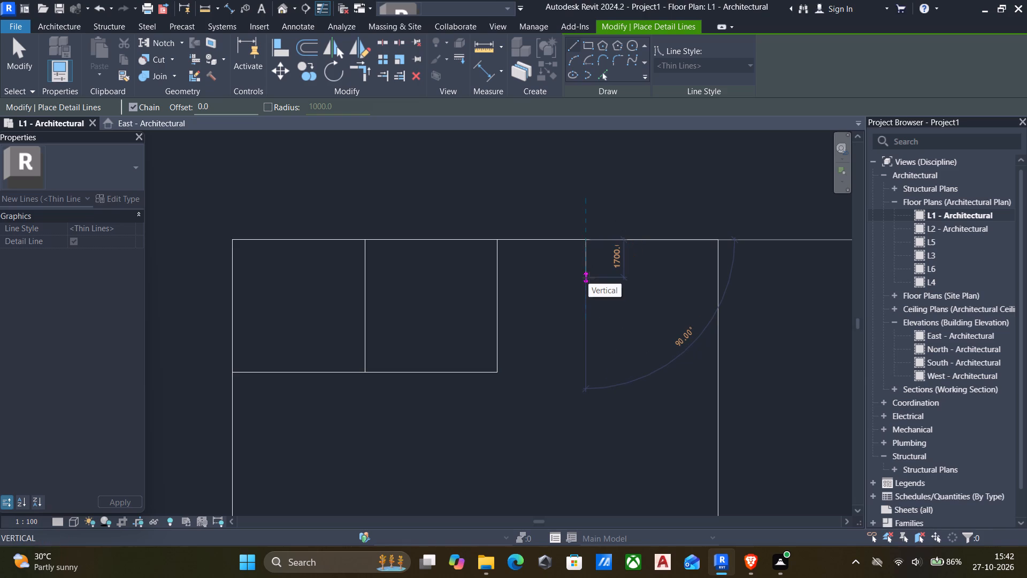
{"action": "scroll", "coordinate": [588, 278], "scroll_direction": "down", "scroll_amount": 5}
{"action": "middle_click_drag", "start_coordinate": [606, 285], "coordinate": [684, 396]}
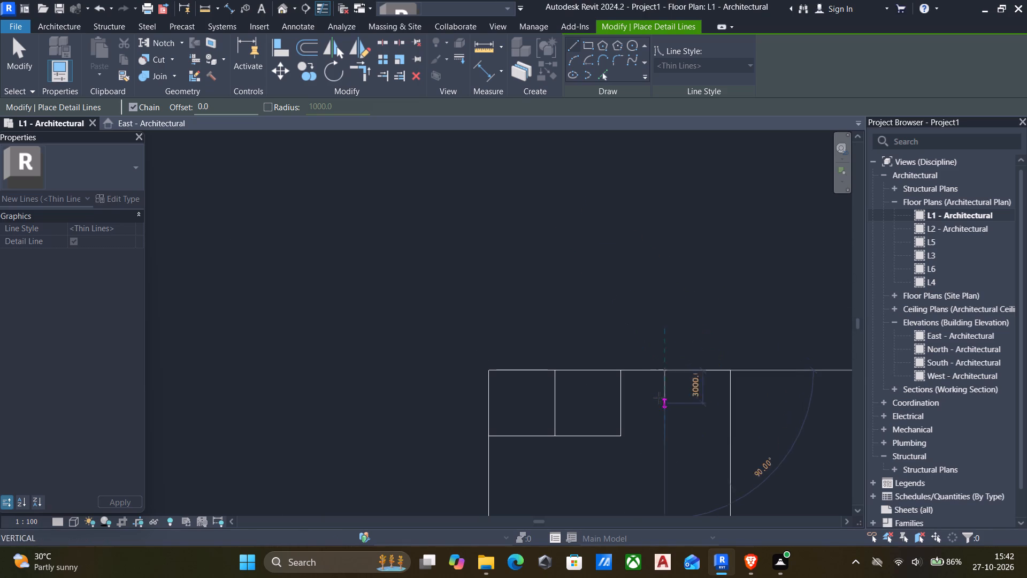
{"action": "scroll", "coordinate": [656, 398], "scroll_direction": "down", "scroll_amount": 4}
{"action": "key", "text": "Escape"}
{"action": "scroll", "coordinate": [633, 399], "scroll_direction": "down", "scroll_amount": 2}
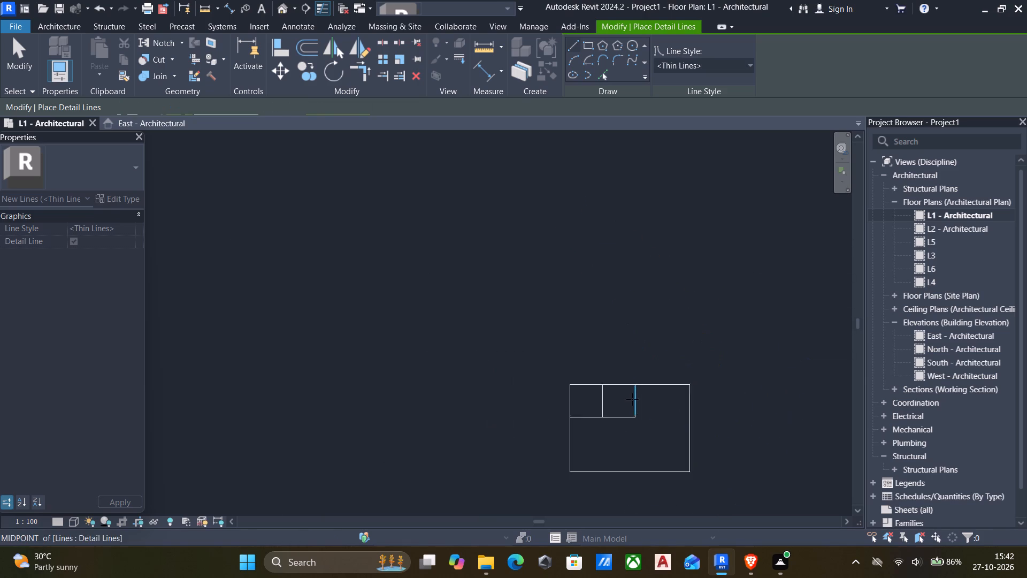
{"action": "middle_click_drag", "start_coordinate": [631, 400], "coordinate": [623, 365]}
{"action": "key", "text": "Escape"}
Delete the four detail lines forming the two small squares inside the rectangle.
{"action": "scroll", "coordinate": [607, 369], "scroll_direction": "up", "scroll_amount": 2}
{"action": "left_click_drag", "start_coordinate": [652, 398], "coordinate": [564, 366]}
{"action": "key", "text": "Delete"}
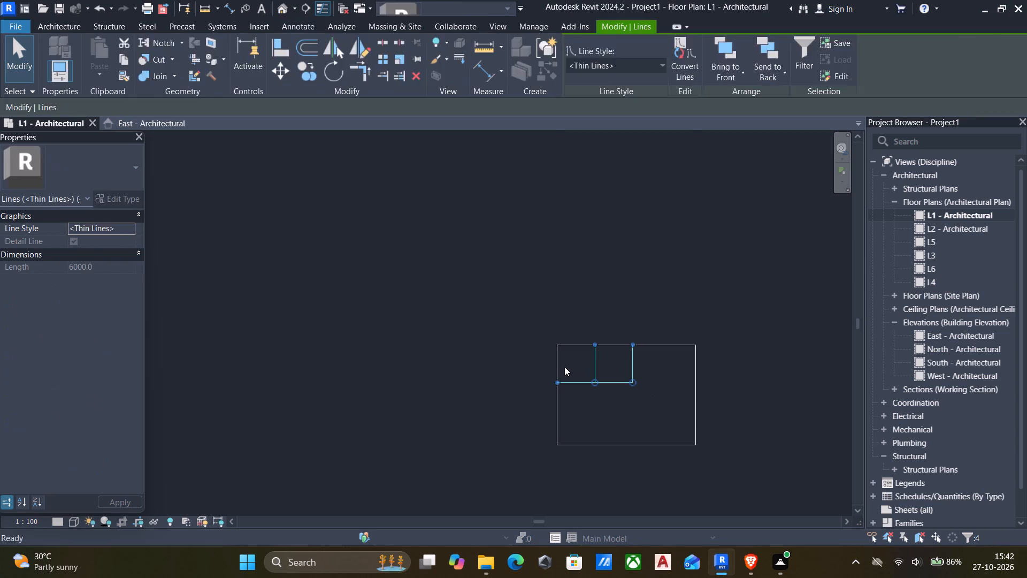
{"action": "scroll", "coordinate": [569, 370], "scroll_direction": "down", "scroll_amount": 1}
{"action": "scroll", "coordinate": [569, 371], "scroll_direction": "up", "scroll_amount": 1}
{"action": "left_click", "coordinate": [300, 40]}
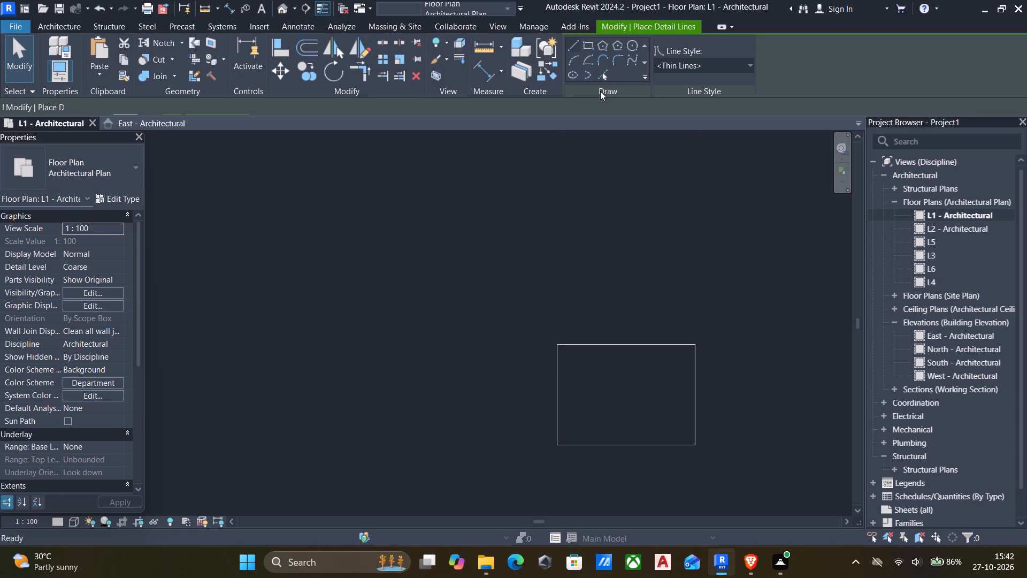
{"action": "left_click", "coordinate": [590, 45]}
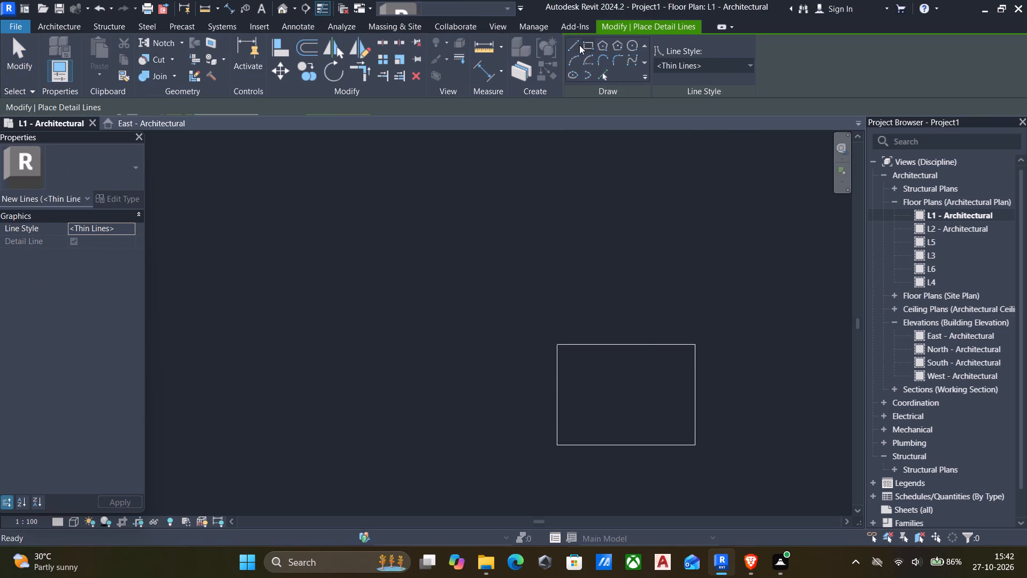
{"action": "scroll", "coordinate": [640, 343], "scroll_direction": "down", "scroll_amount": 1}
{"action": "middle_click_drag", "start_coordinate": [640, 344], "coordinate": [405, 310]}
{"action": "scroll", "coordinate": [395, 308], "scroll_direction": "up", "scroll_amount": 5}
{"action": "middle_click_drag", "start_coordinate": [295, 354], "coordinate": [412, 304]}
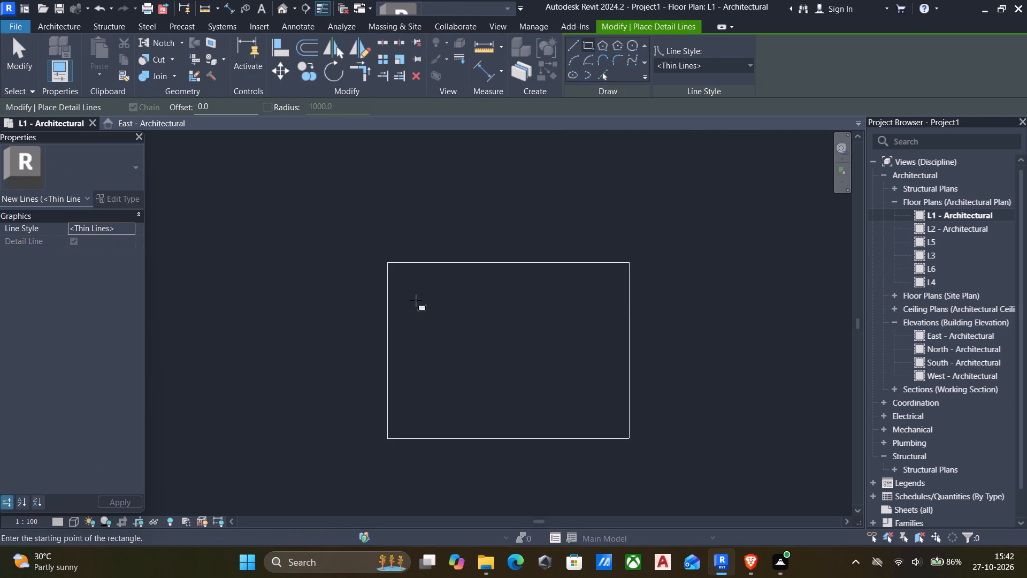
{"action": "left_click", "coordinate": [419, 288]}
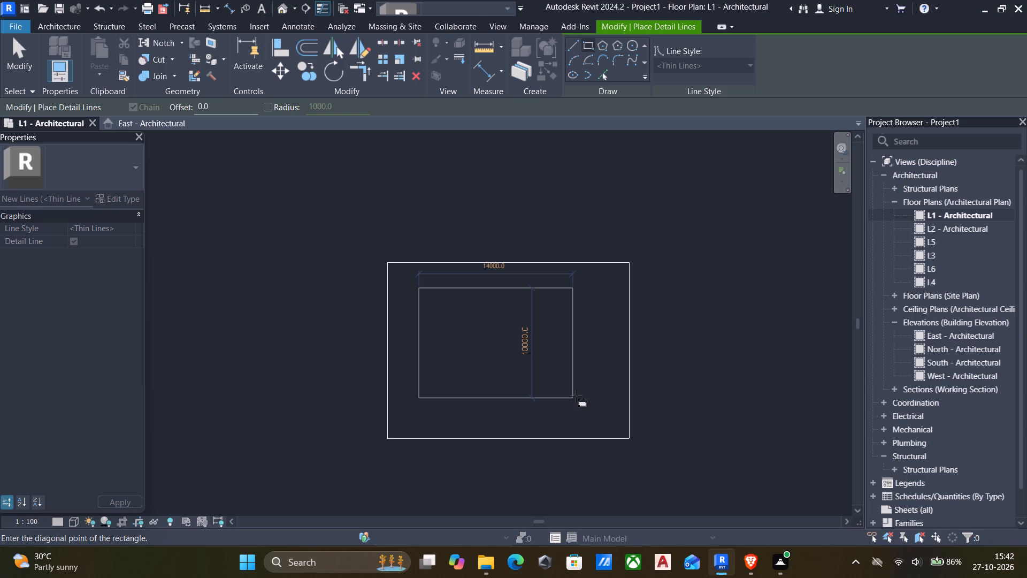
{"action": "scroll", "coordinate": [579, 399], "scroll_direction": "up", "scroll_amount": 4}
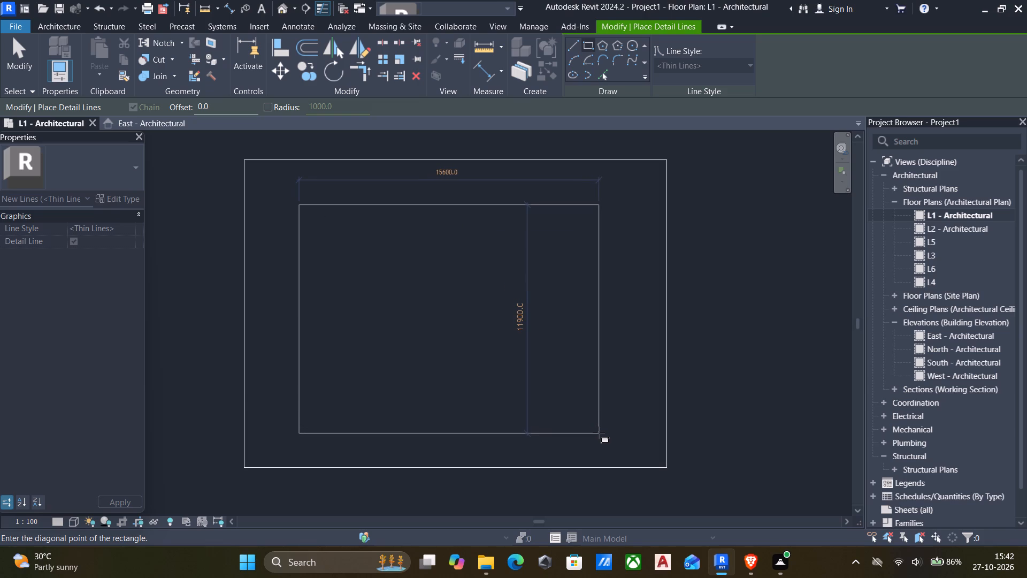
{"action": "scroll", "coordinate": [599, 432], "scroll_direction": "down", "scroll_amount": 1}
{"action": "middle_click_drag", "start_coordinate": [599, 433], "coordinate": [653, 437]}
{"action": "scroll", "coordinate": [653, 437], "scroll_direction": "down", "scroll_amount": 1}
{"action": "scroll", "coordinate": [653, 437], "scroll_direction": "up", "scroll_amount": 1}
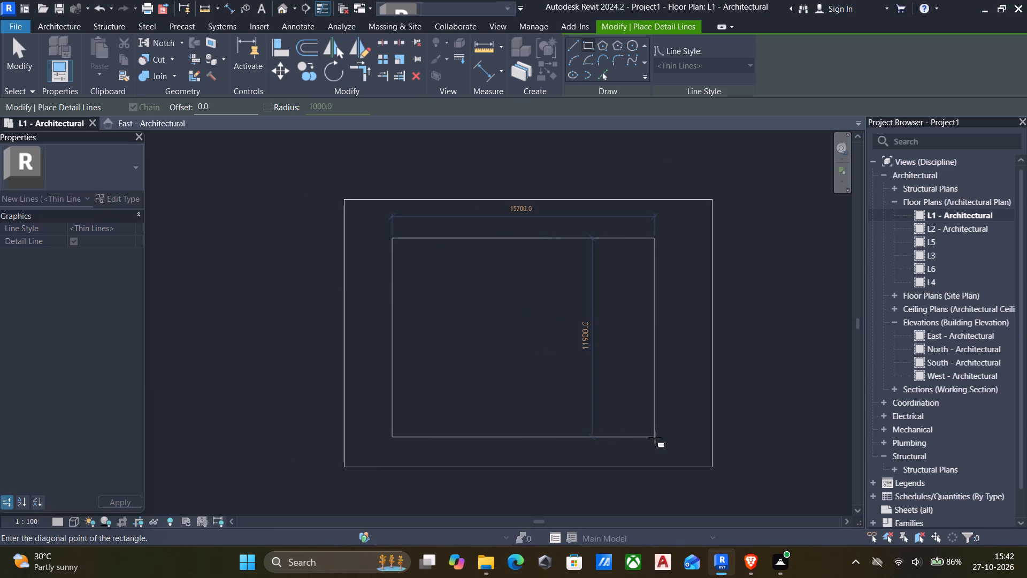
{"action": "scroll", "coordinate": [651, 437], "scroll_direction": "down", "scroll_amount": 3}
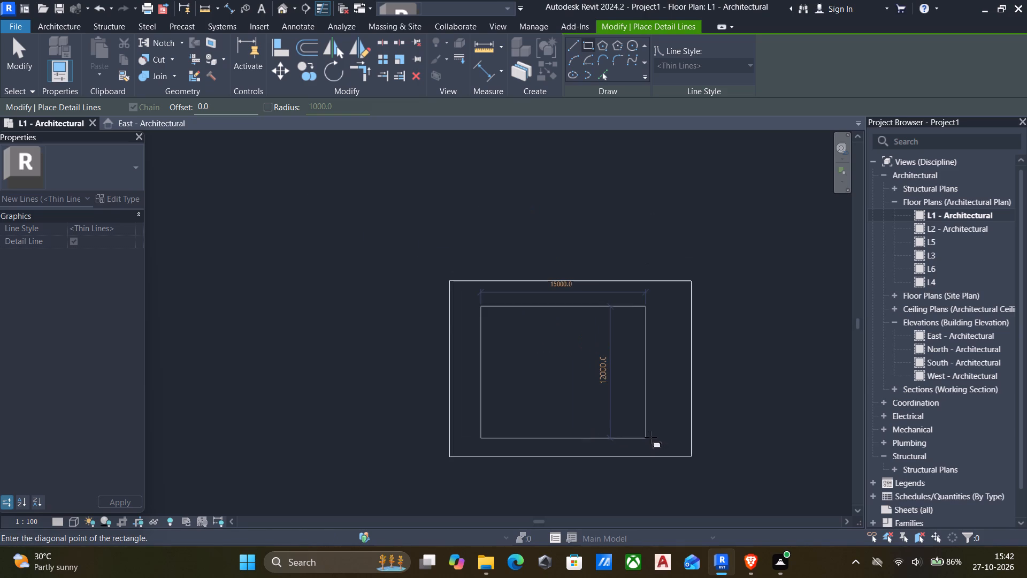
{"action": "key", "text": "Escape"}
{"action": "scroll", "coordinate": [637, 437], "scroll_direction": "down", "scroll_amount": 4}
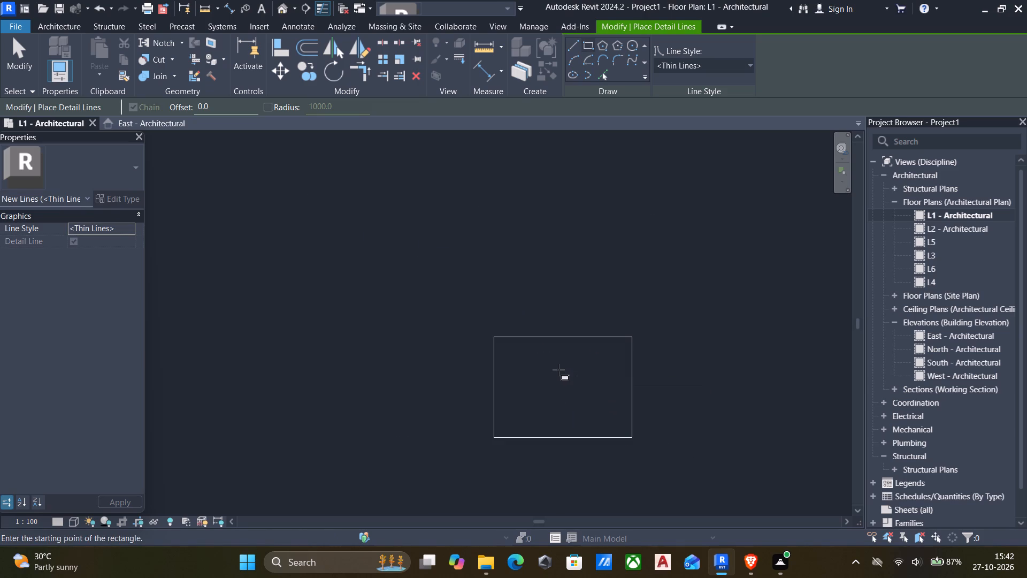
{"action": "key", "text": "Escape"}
Delete the existing detail-line rectangle from the L1 floor plan.
{"action": "left_click_drag", "start_coordinate": [421, 303], "coordinate": [723, 480]}
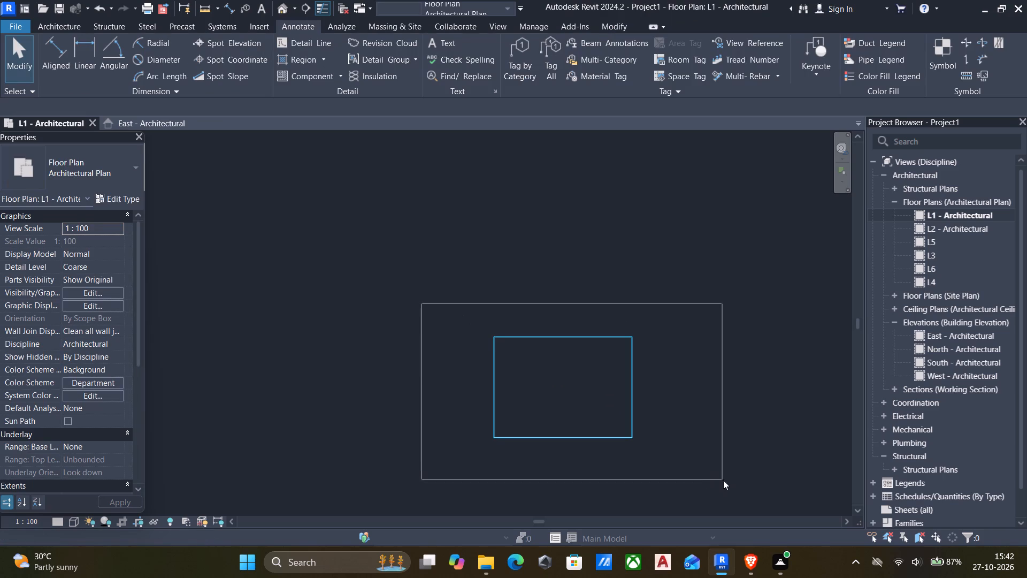
{"action": "left_click_drag", "start_coordinate": [723, 480], "coordinate": [709, 469]}
{"action": "key", "text": "Delete"}
Draw a new detail-line rectangle about 41000 mm wide and 32000 mm high in the L1 floor plan.
{"action": "left_click", "coordinate": [301, 42]}
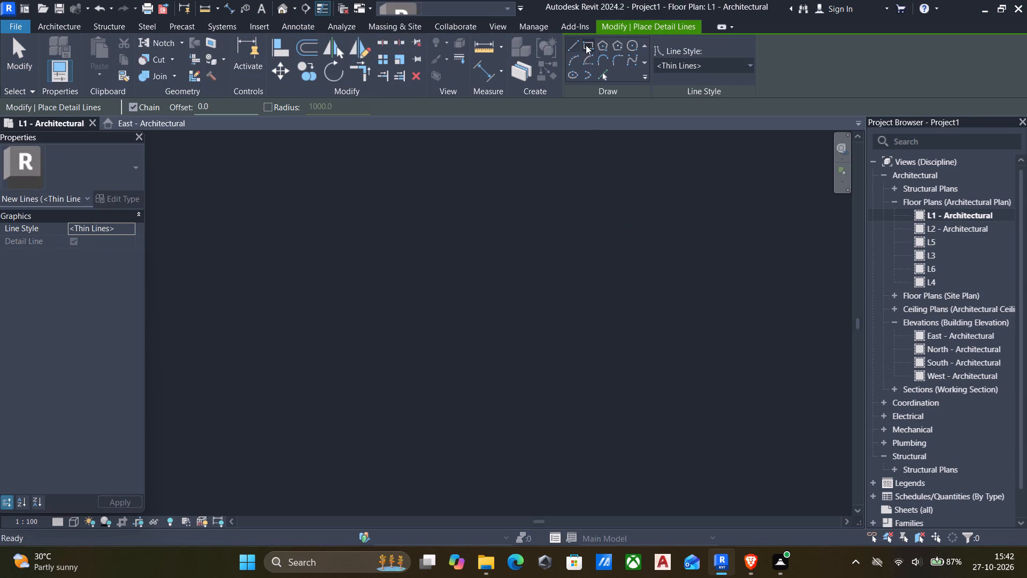
{"action": "left_click", "coordinate": [583, 45]}
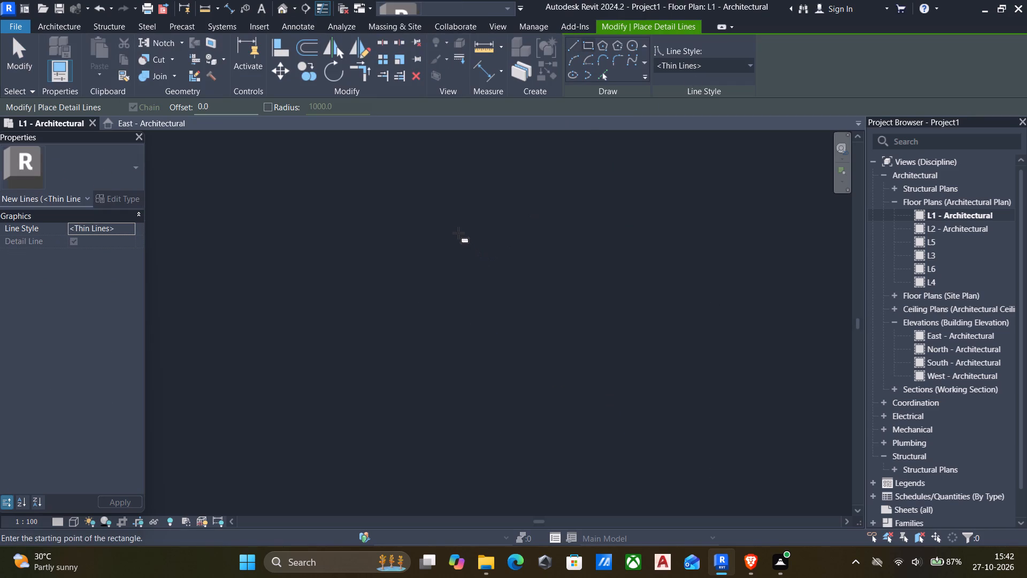
{"action": "left_click", "coordinate": [423, 255]}
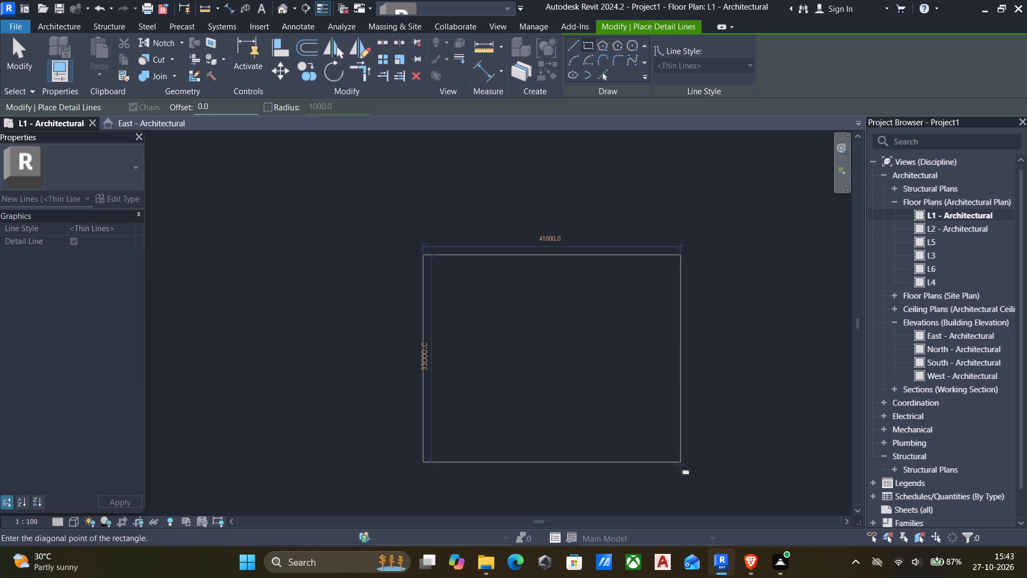
{"action": "left_click", "coordinate": [681, 459]}
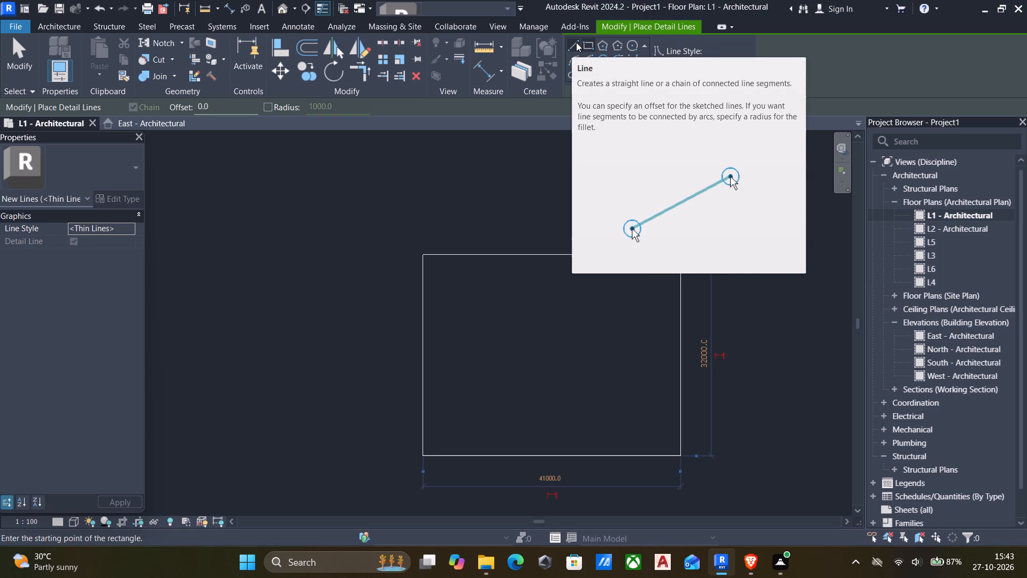
Start drawing straight chained detail lines in the Thin Lines style.
{"action": "left_click", "coordinate": [576, 42]}
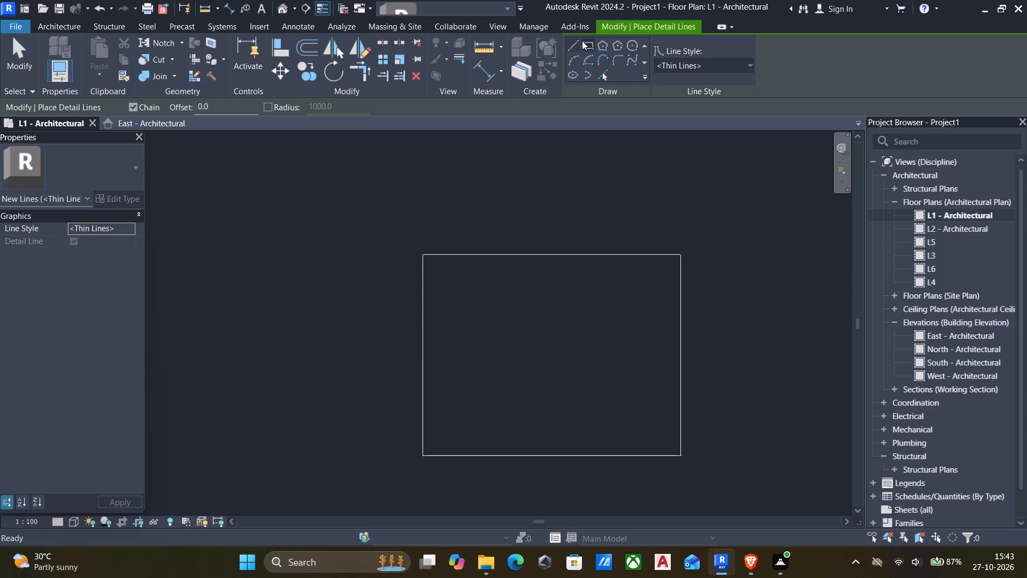
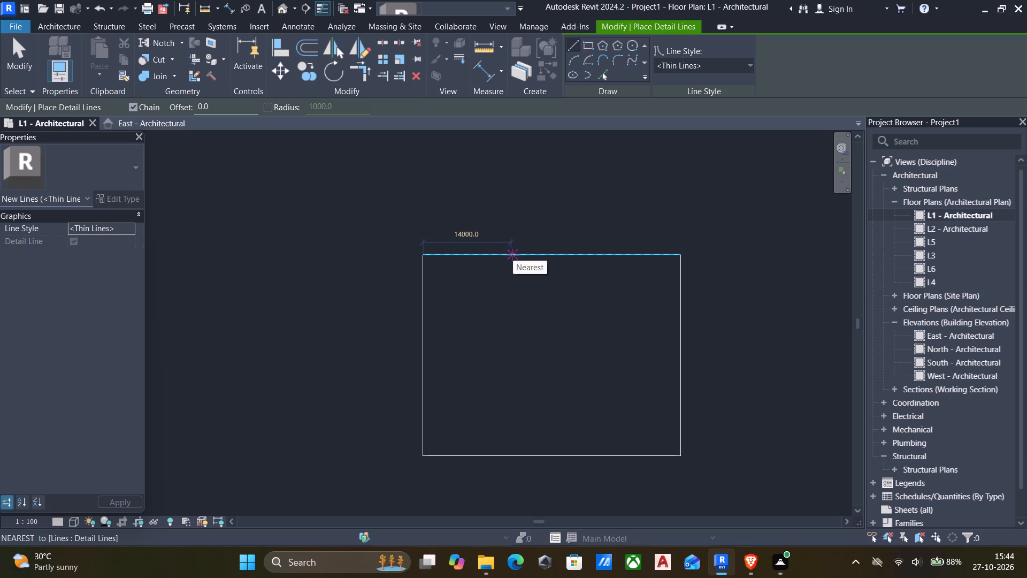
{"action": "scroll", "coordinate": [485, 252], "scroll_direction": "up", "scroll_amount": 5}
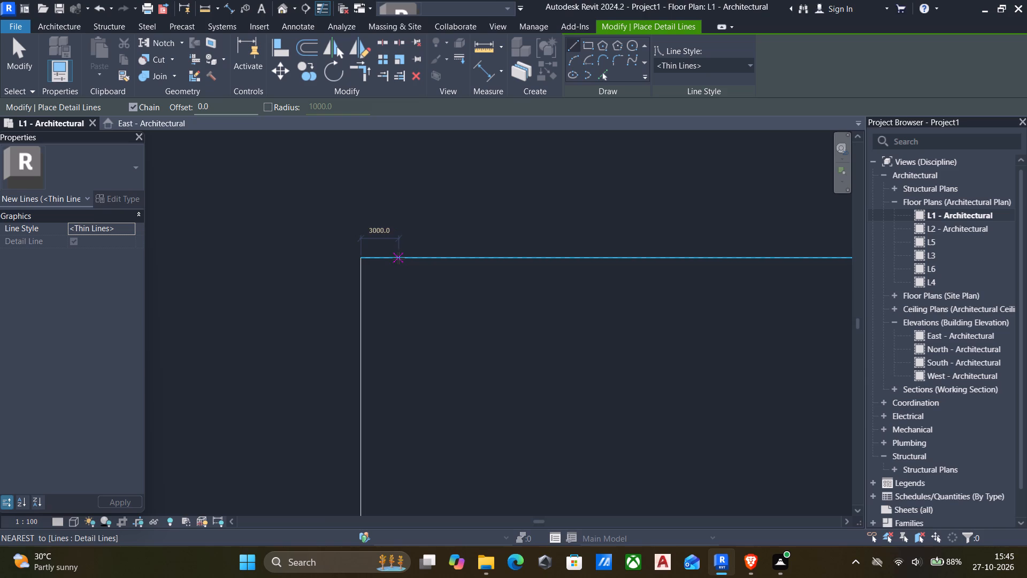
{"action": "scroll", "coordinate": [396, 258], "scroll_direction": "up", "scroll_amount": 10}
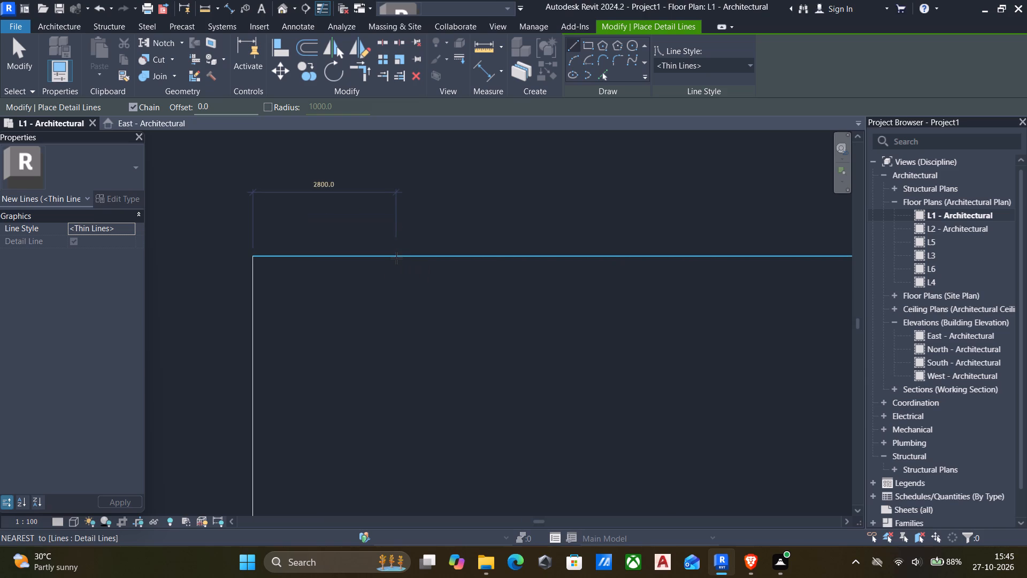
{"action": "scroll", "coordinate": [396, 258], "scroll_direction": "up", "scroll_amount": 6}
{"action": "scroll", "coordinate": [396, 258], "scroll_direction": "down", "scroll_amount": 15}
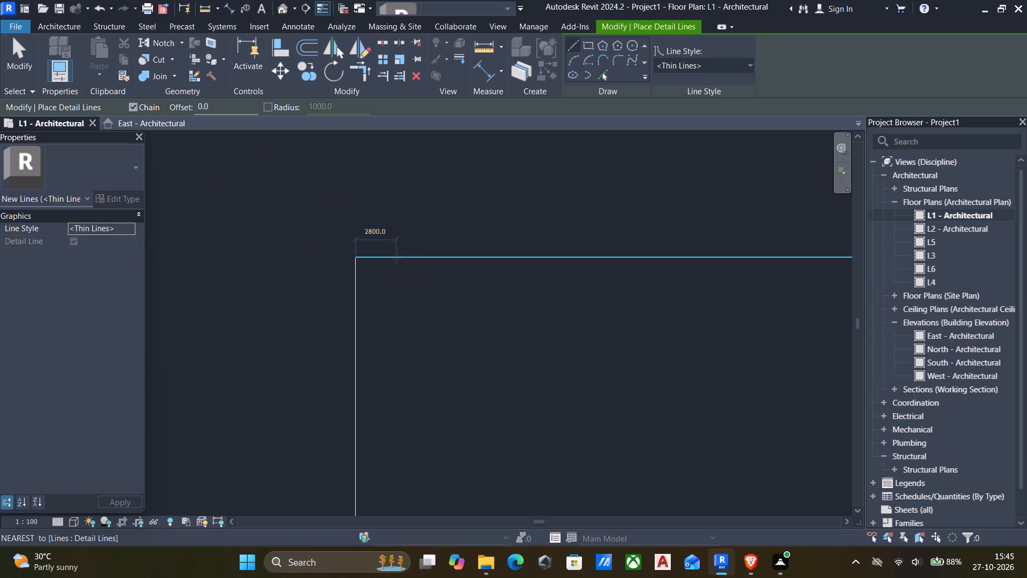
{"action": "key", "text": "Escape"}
Set the height of the detail-line rectangle to 40' by repositioning its top edge.
{"action": "scroll", "coordinate": [396, 258], "scroll_direction": "down", "scroll_amount": 6}
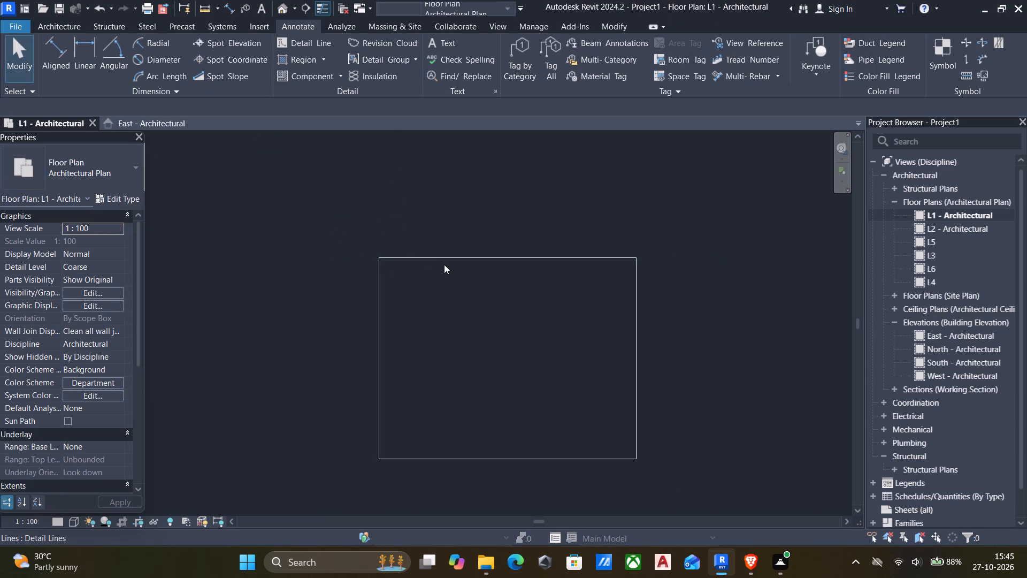
{"action": "left_click", "coordinate": [437, 261]}
{"action": "left_click", "coordinate": [663, 363]}
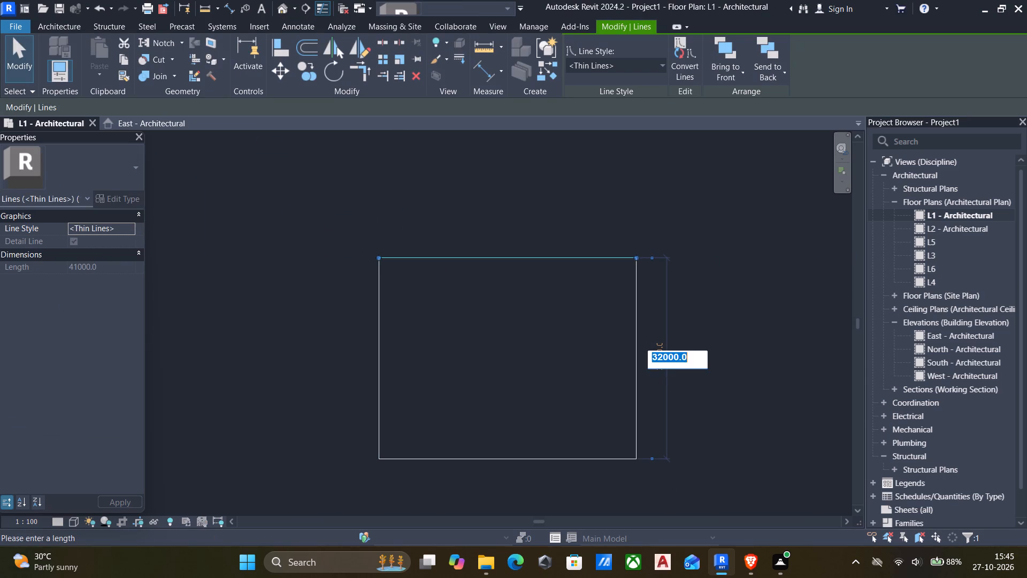
{"action": "type", "text": "40'"}
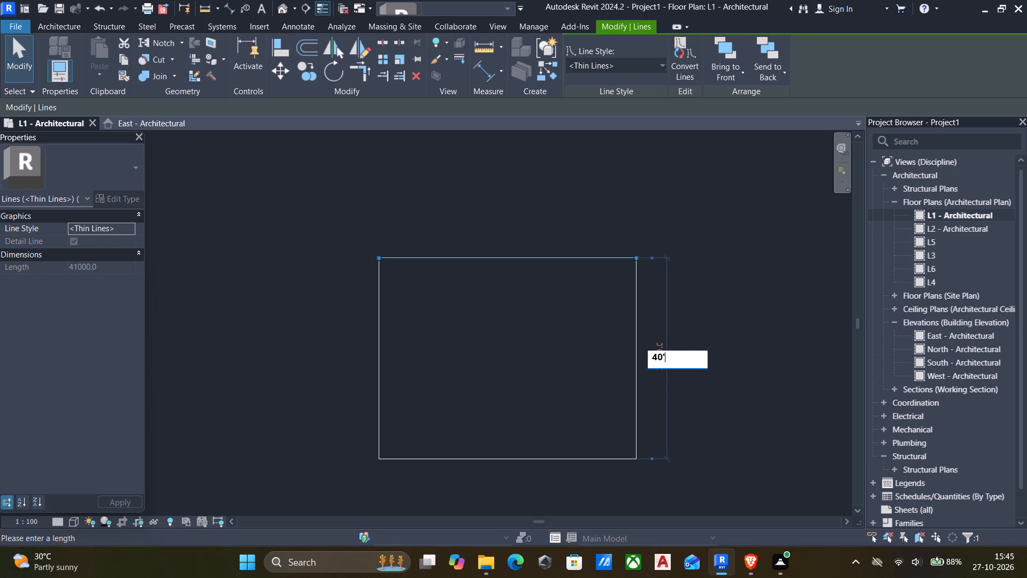
{"action": "key", "text": "Return"}
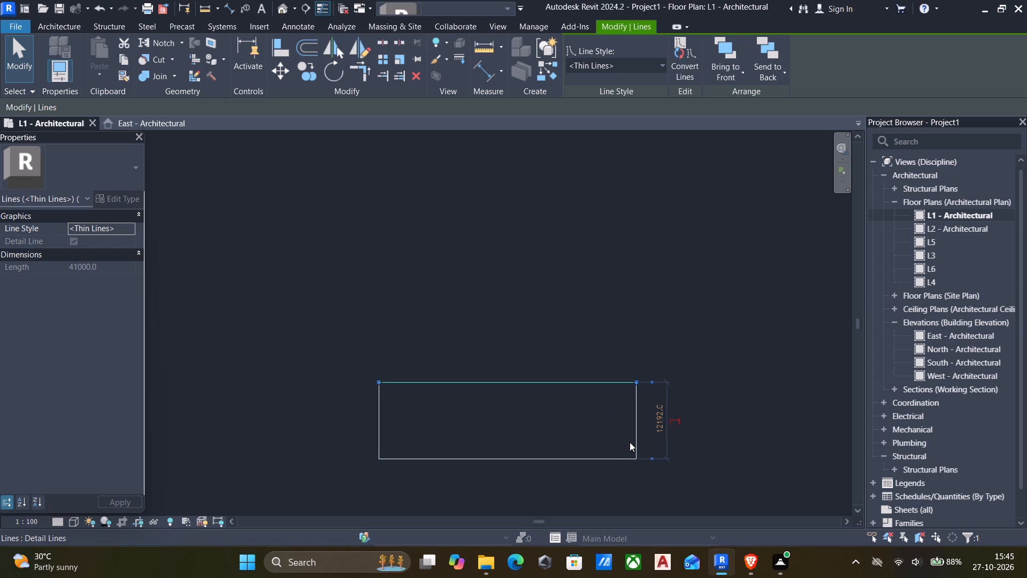
Set the width of the rectangle to 40' by repositioning its right edge, and clear the selection.
{"action": "left_click", "coordinate": [632, 436]}
{"action": "left_click", "coordinate": [493, 476]}
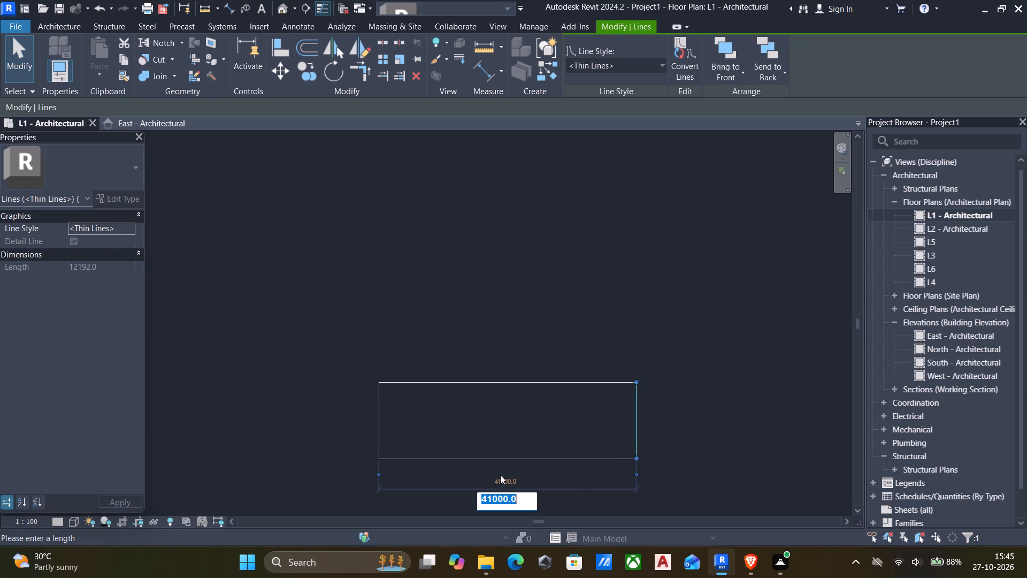
{"action": "type", "text": "40"}
{"action": "key", "text": "apostrophe"}
{"action": "key", "text": "Return"}
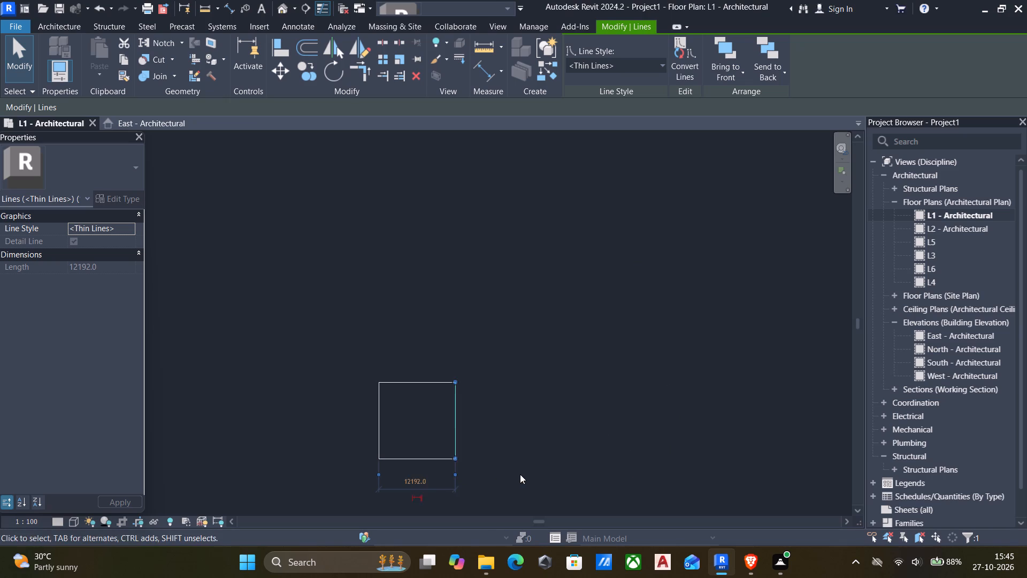
{"action": "scroll", "coordinate": [524, 473], "scroll_direction": "down", "scroll_amount": 1}
{"action": "middle_click_drag", "start_coordinate": [538, 471], "coordinate": [785, 410]}
{"action": "scroll", "coordinate": [763, 410], "scroll_direction": "up", "scroll_amount": 6}
{"action": "left_click", "coordinate": [729, 430]}
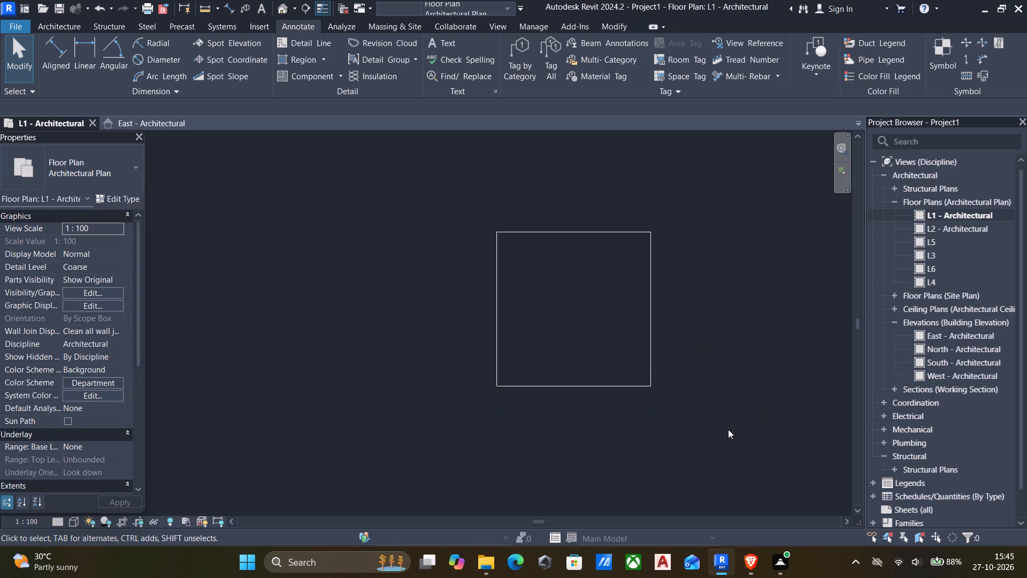
Create similar detail lines from the top edge, enclosing a room 3400 mm wide and 4200 mm high in the square's upper-left corner.
{"action": "left_click", "coordinate": [566, 233]}
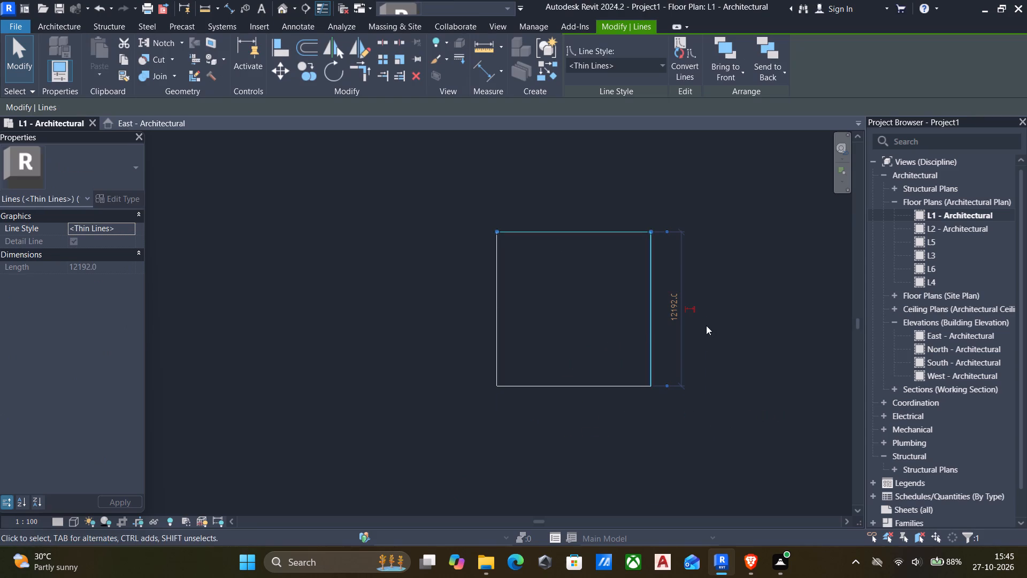
{"action": "scroll", "coordinate": [681, 299], "scroll_direction": "up", "scroll_amount": 11}
{"action": "scroll", "coordinate": [660, 333], "scroll_direction": "down", "scroll_amount": 6}
{"action": "scroll", "coordinate": [489, 272], "scroll_direction": "down", "scroll_amount": 5}
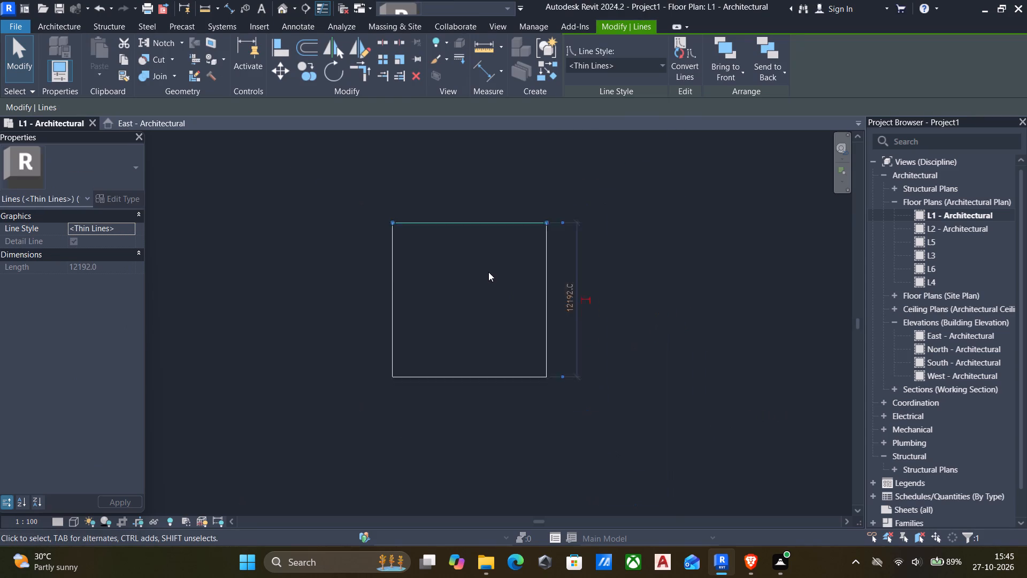
{"action": "scroll", "coordinate": [488, 272], "scroll_direction": "down", "scroll_amount": 1}
{"action": "middle_click_drag", "start_coordinate": [493, 272], "coordinate": [577, 279]}
{"action": "scroll", "coordinate": [584, 279], "scroll_direction": "up", "scroll_amount": 1}
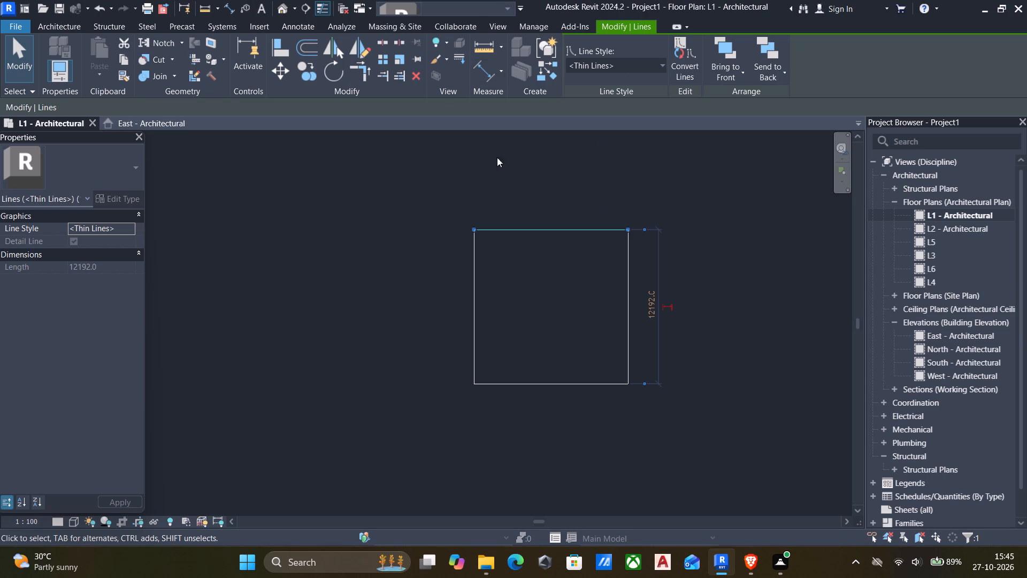
{"action": "key", "text": "c"}
{"action": "key", "text": "s"}
{"action": "scroll", "coordinate": [543, 247], "scroll_direction": "up", "scroll_amount": 3}
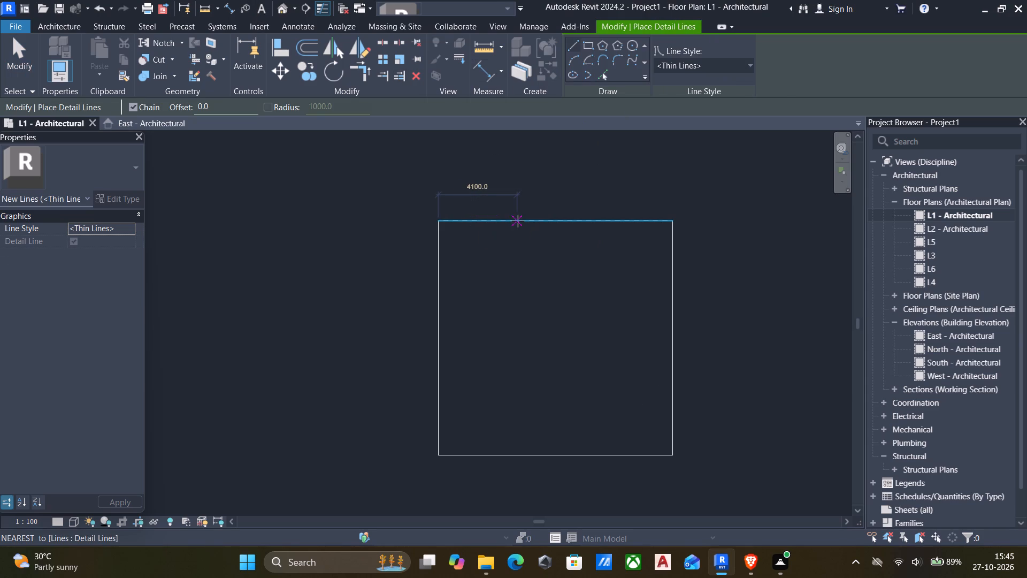
{"action": "left_click", "coordinate": [504, 225]}
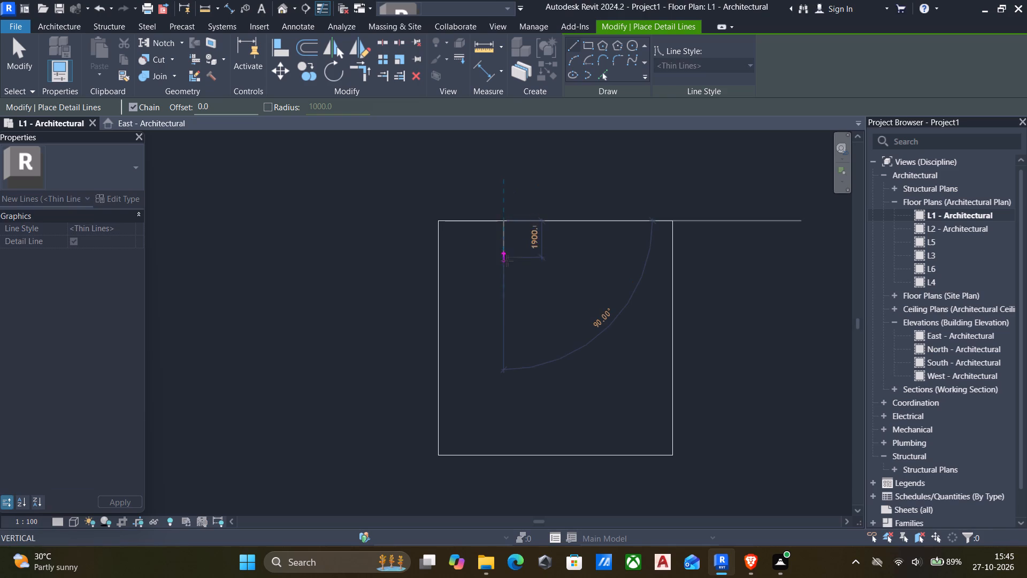
{"action": "left_click", "coordinate": [507, 302]}
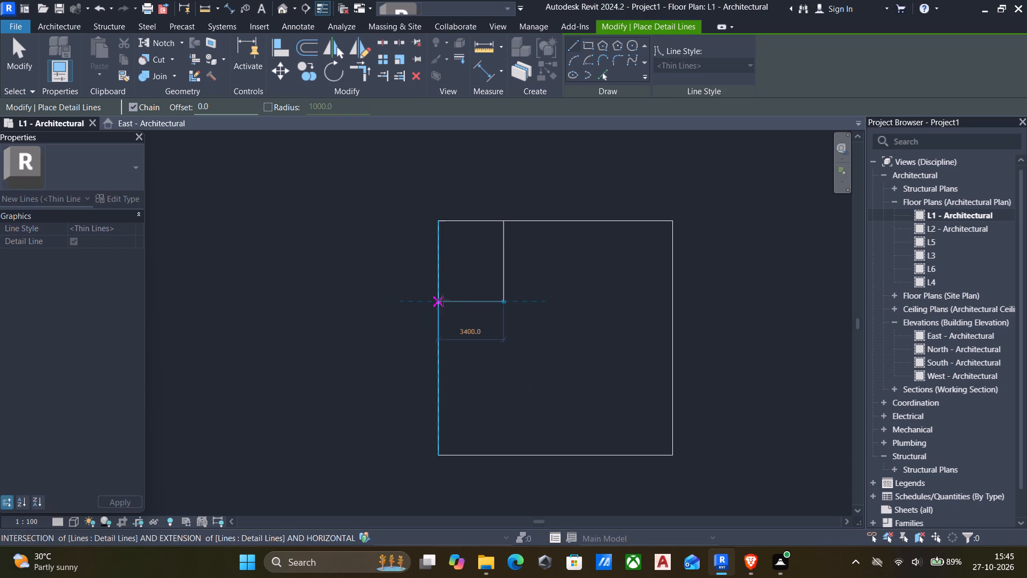
{"action": "left_click", "coordinate": [443, 300]}
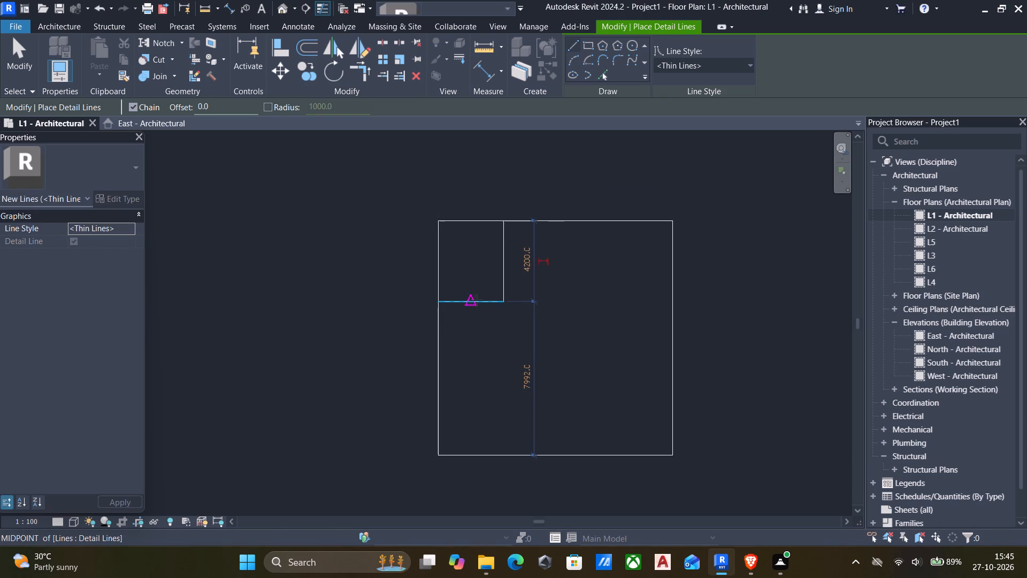
{"action": "key", "text": "Escape"}
Draw detail lines enclosing a second 4200 mm high room directly to the right of the corner room.
{"action": "left_click", "coordinate": [502, 302]}
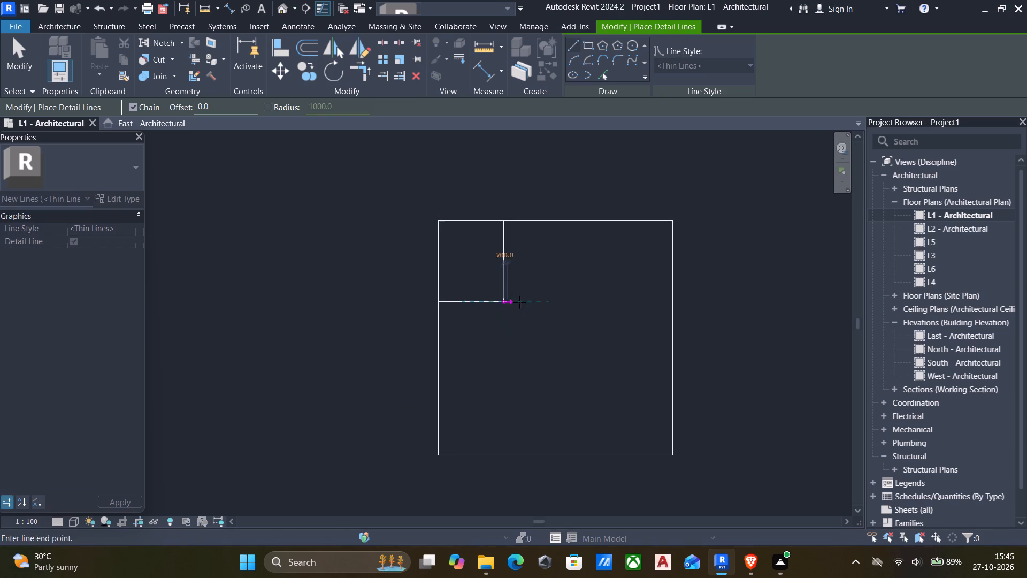
{"action": "left_click", "coordinate": [566, 298]}
{"action": "left_click", "coordinate": [569, 224]}
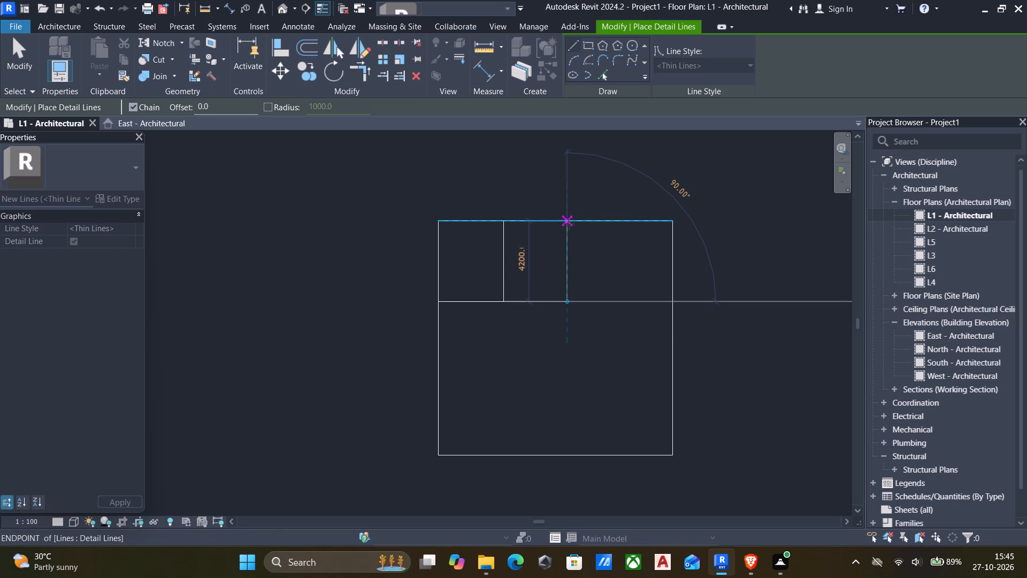
{"action": "key", "text": "Escape"}
Draw detail lines enclosing a shallower room 2000 mm wide against the top edge, to the right of the second room.
{"action": "left_click", "coordinate": [606, 217]}
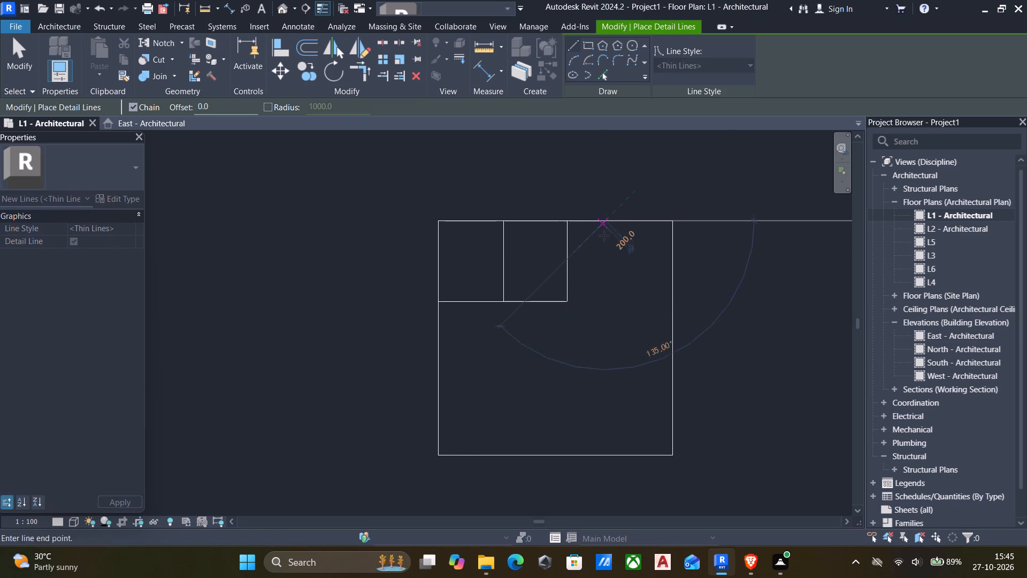
{"action": "left_click", "coordinate": [601, 284]}
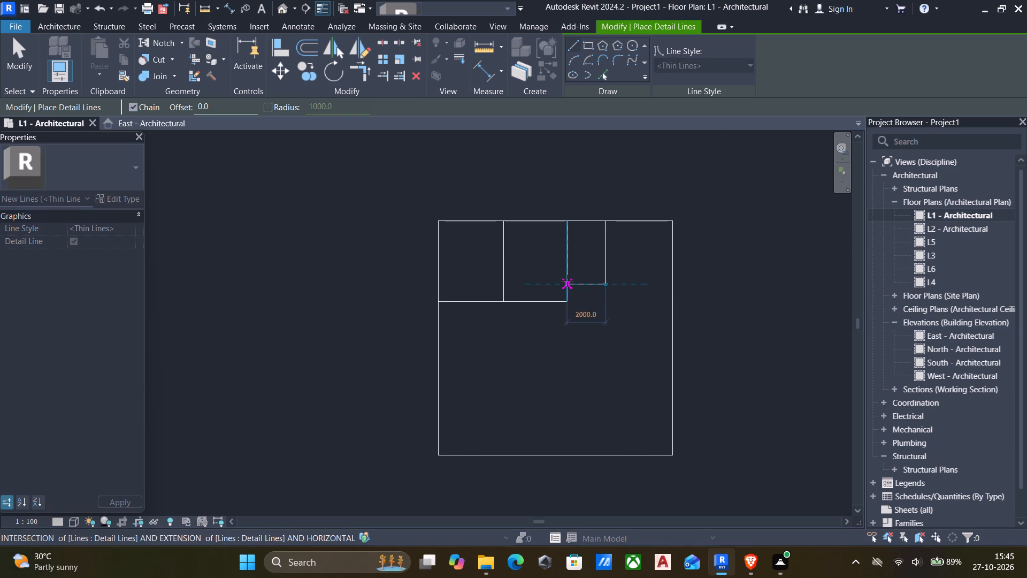
{"action": "left_click", "coordinate": [567, 280]}
{"action": "key", "text": "Escape"}
Extend the small room's right side down to the neighbouring rooms' lower line, and run a 3492 mm horizontal line to the square's right edge.
{"action": "left_click", "coordinate": [566, 302]}
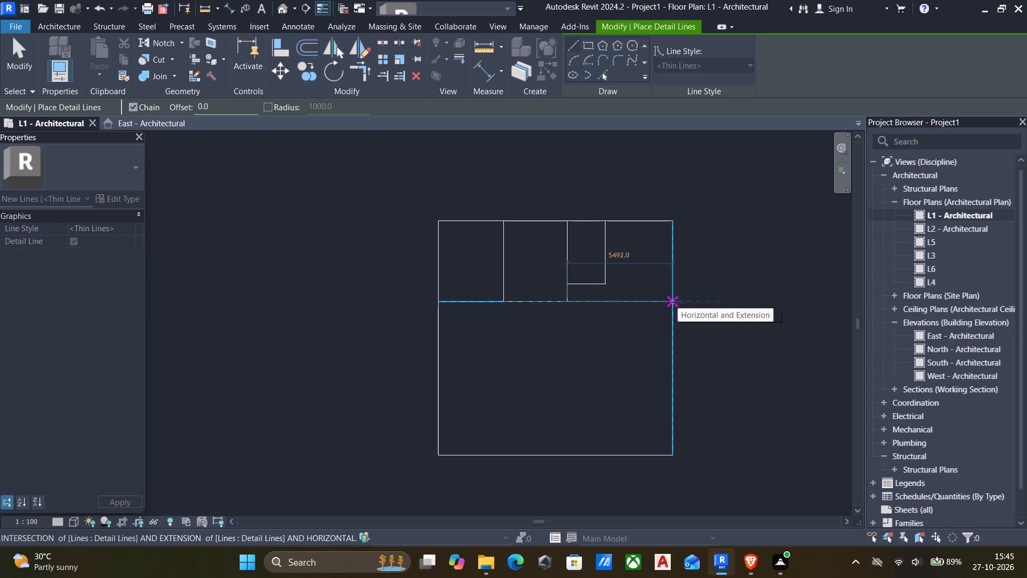
{"action": "key", "text": "Escape"}
{"action": "left_click", "coordinate": [606, 286]}
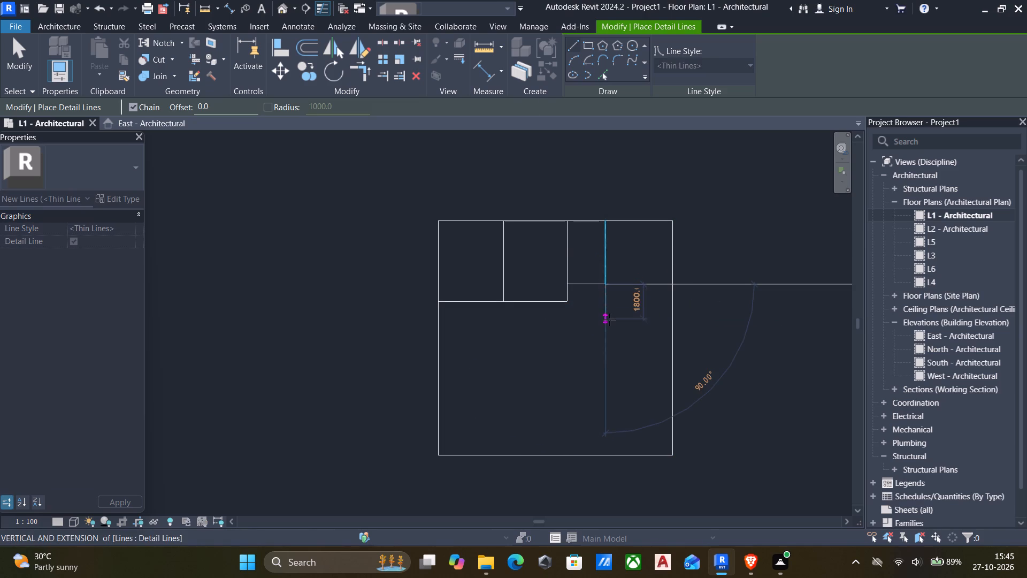
{"action": "left_click", "coordinate": [608, 301]}
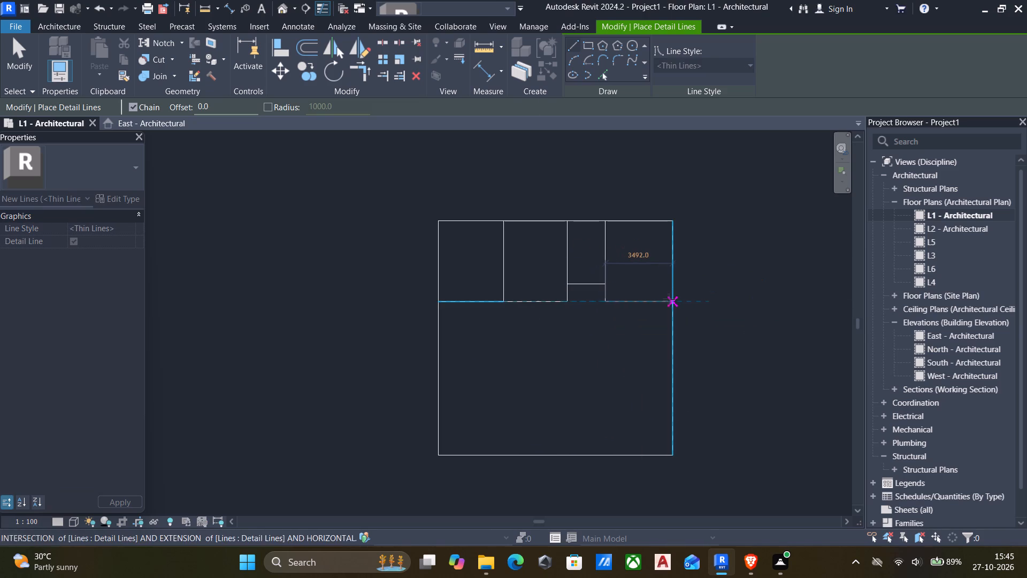
{"action": "left_click", "coordinate": [671, 299]}
{"action": "key", "text": "Escape"}
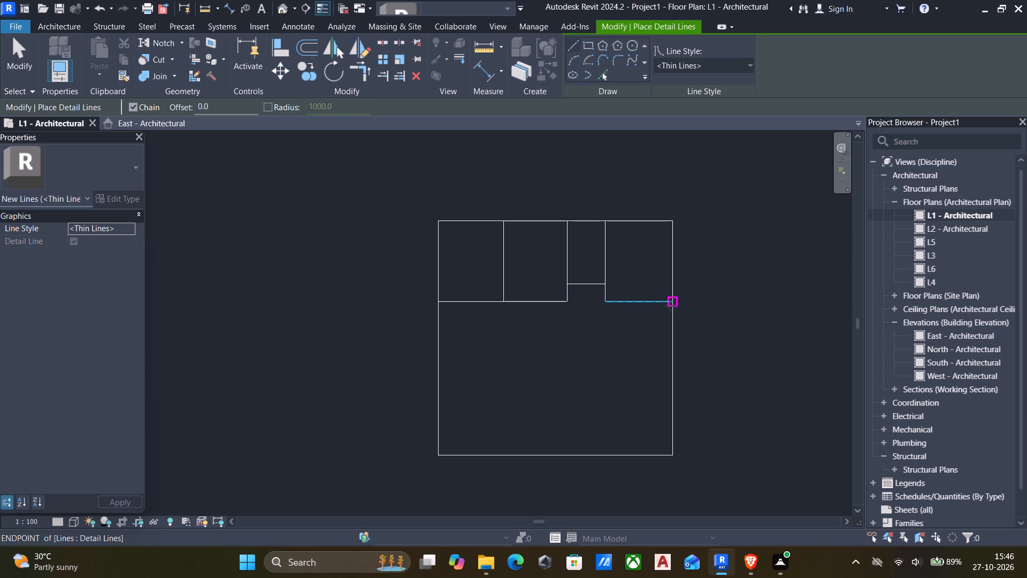
Draw detail lines enclosing a room 3400 mm wide and 4700 mm high directly below the upper-left room.
{"action": "scroll", "coordinate": [496, 311], "scroll_direction": "down", "scroll_amount": 5}
{"action": "middle_click_drag", "start_coordinate": [505, 310], "coordinate": [553, 265]}
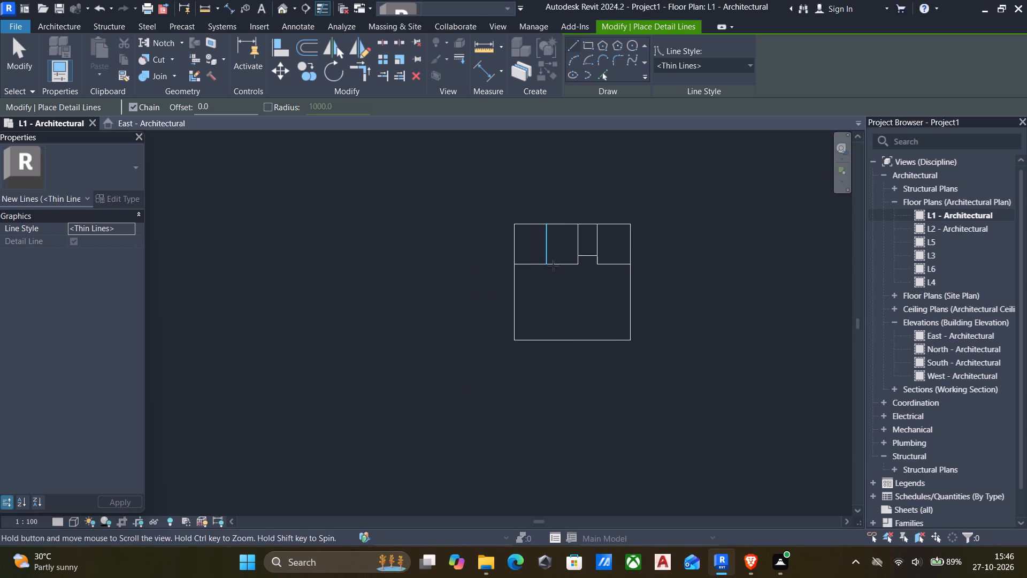
{"action": "middle_click_drag", "start_coordinate": [553, 265], "coordinate": [553, 267]}
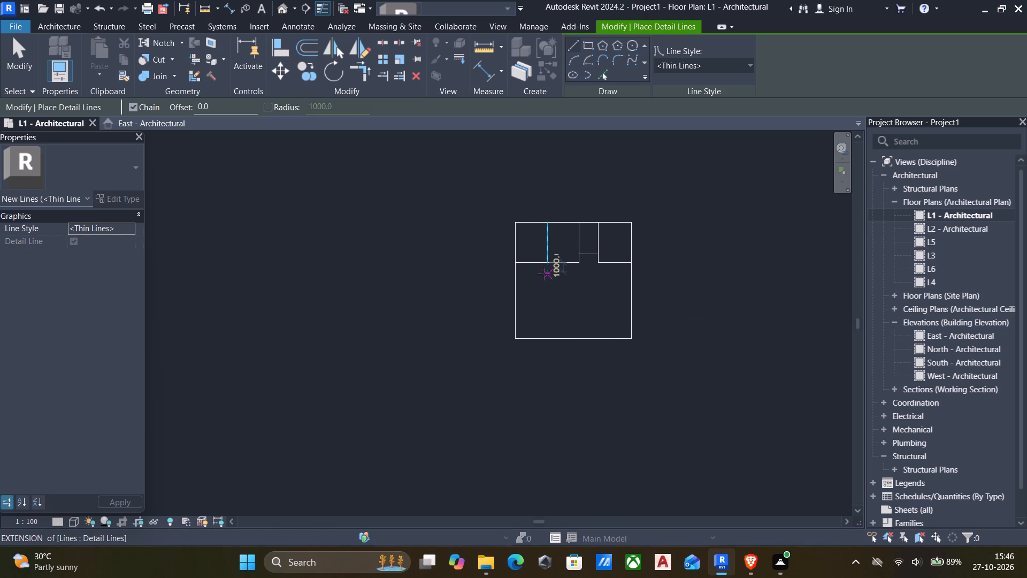
{"action": "scroll", "coordinate": [551, 274], "scroll_direction": "up", "scroll_amount": 4}
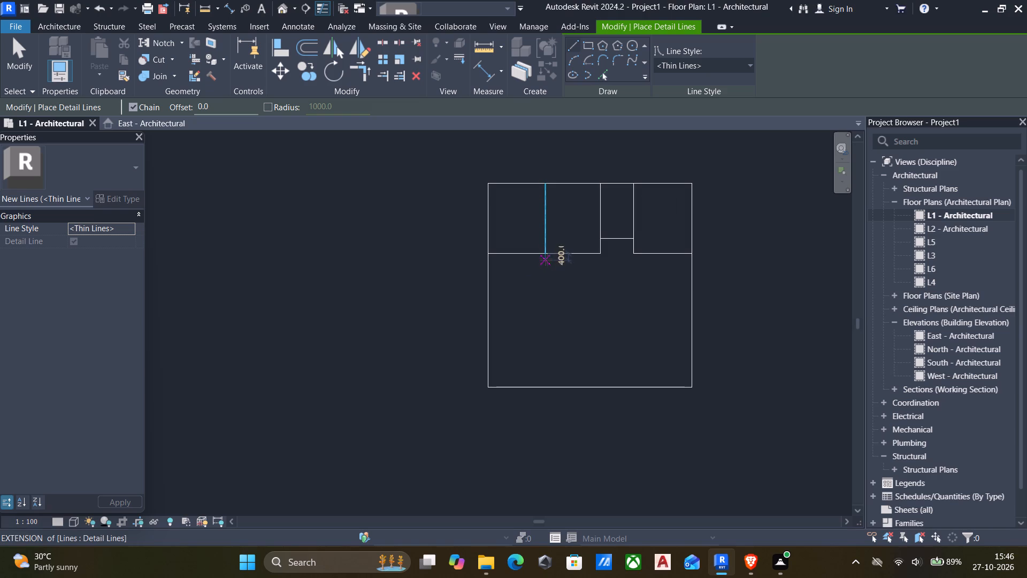
{"action": "left_click", "coordinate": [546, 256]}
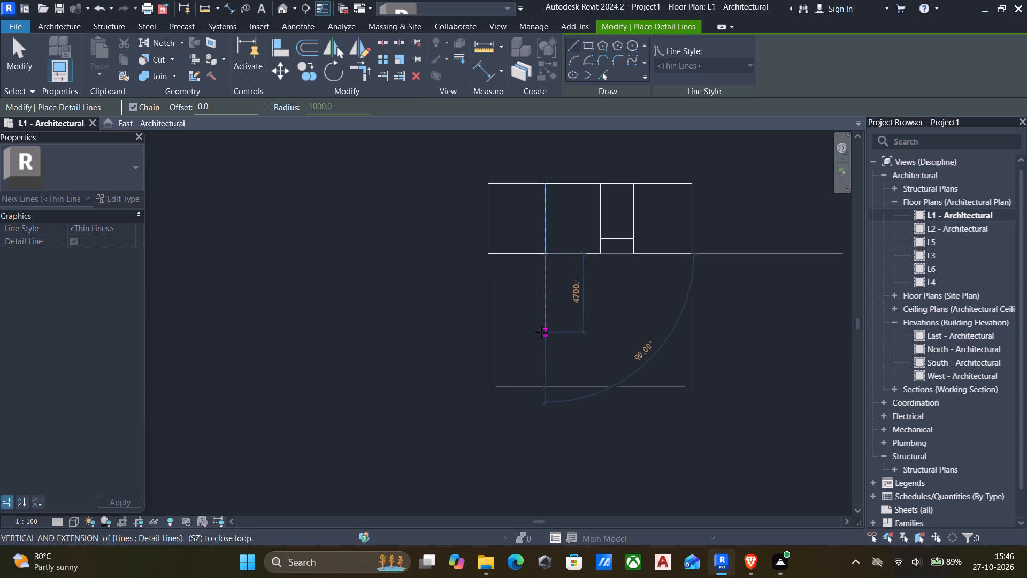
{"action": "left_click", "coordinate": [541, 332]}
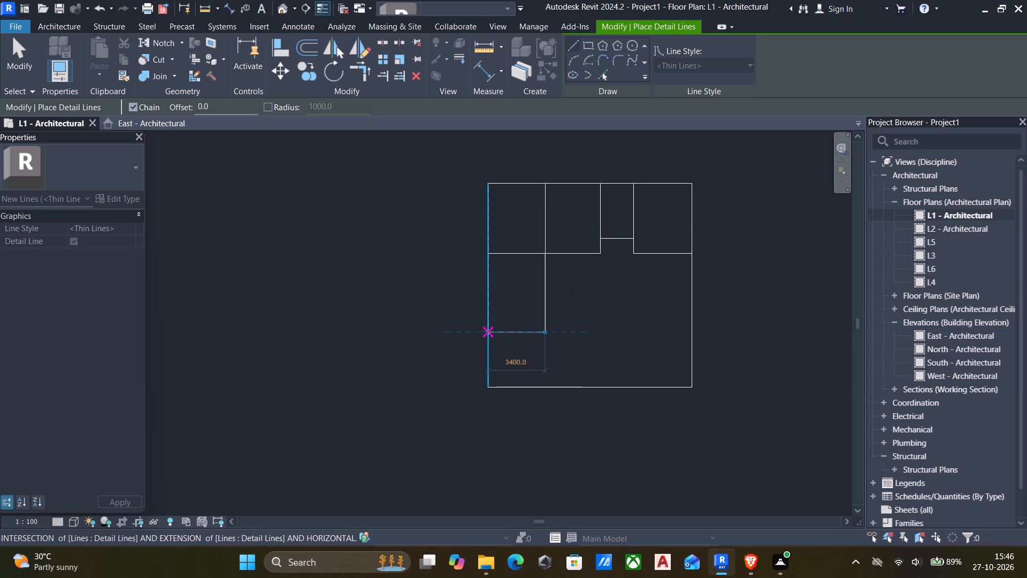
{"action": "left_click", "coordinate": [487, 331]}
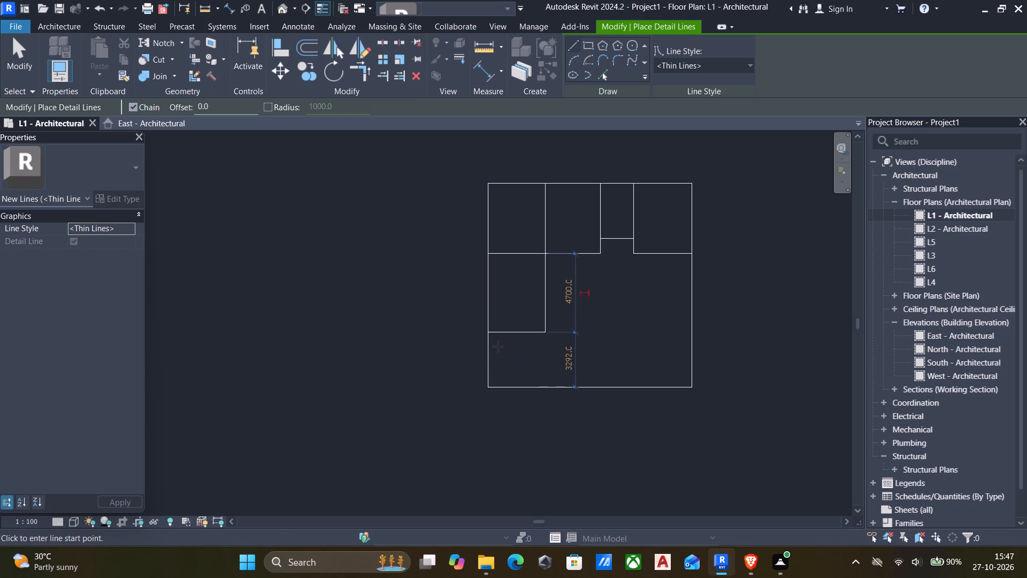
Draw a 3292 mm vertical detail line from that room's lower line to the square's bottom edge, 2400 mm from the left edge.
{"action": "scroll", "coordinate": [501, 345], "scroll_direction": "up", "scroll_amount": 4}
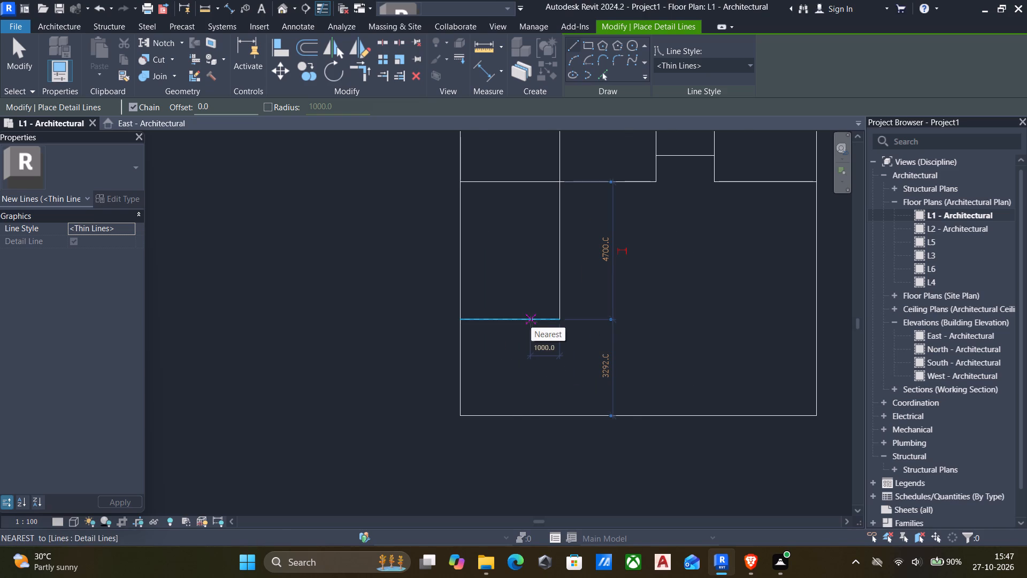
{"action": "left_click", "coordinate": [531, 322]}
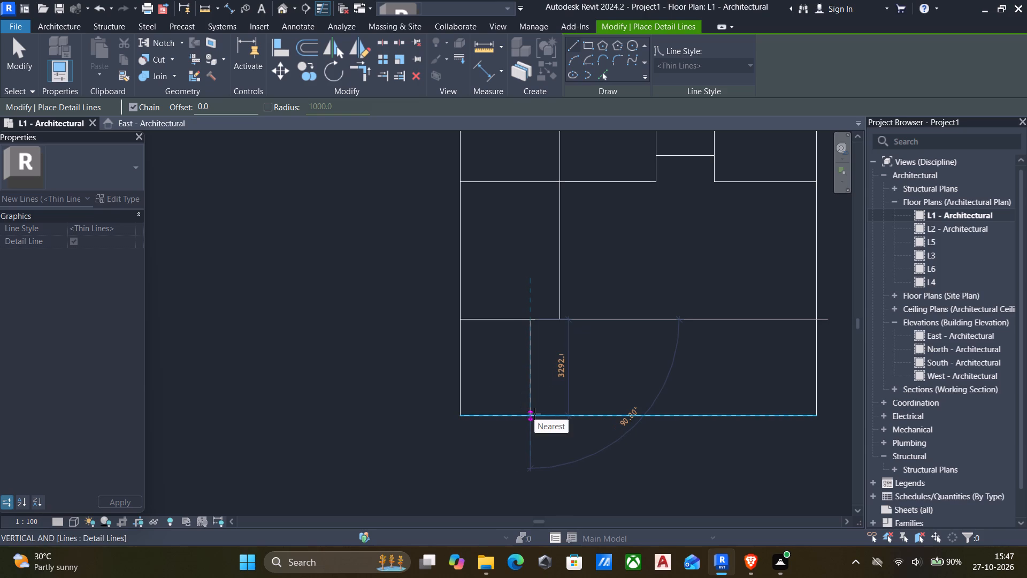
{"action": "left_click", "coordinate": [534, 414]}
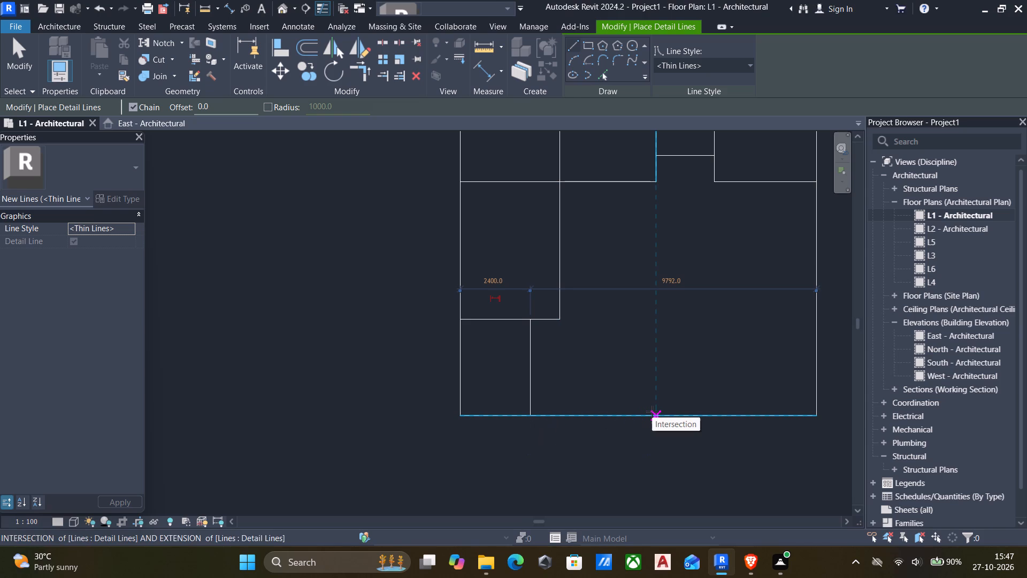
Draw a 3292 mm vertical detail line up from the square's bottom edge, aligned with the second top room's right side.
{"action": "left_click", "coordinate": [652, 412]}
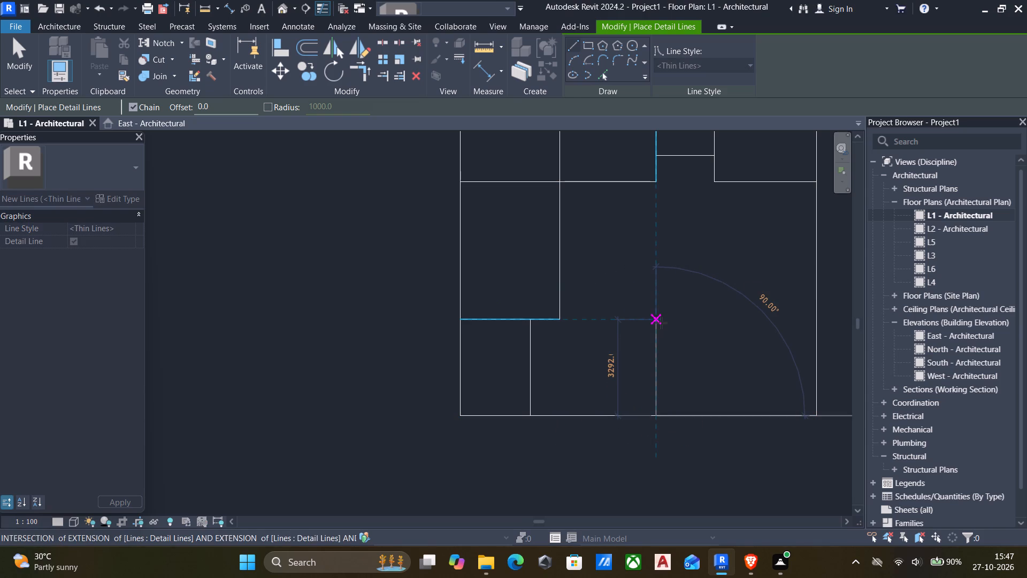
{"action": "left_click", "coordinate": [661, 323]}
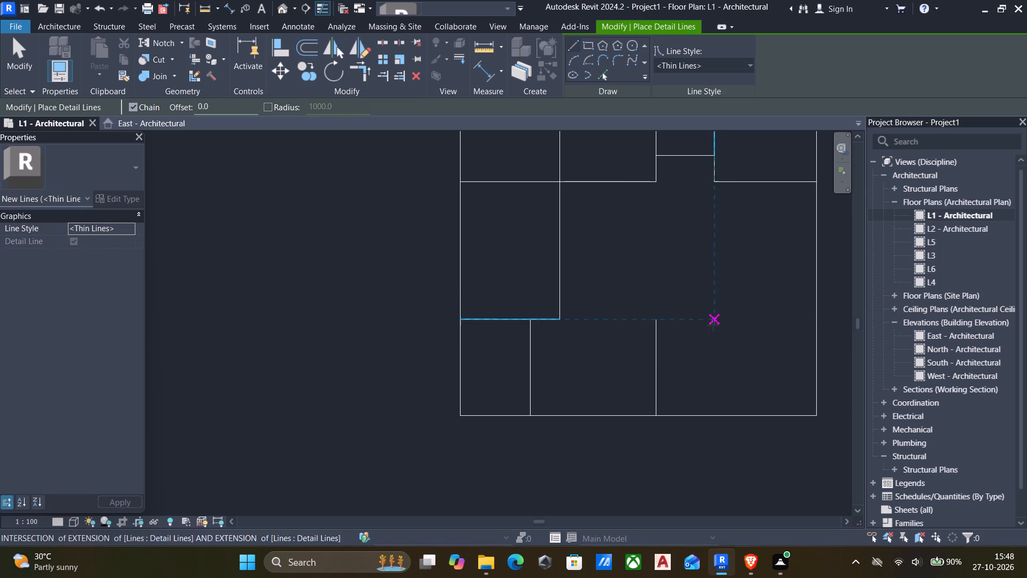
Draw a horizontal detail line from the square's right edge, 2900 mm below the upper-right room, to align with that room's left side.
{"action": "scroll", "coordinate": [747, 329], "scroll_direction": "down", "scroll_amount": 1}
{"action": "middle_click_drag", "start_coordinate": [747, 329], "coordinate": [690, 386]}
{"action": "scroll", "coordinate": [690, 386], "scroll_direction": "up", "scroll_amount": 1}
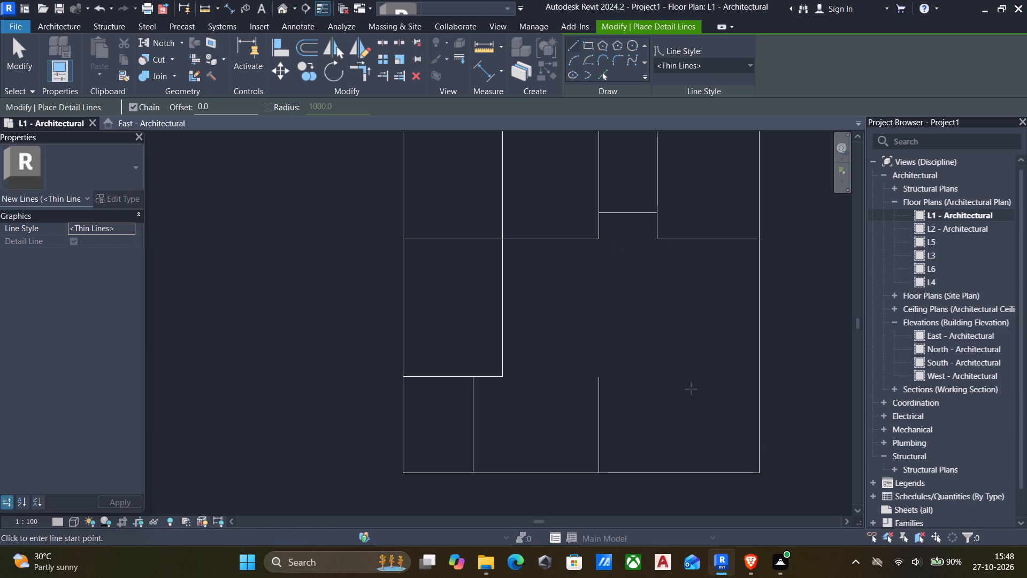
{"action": "left_click", "coordinate": [763, 324]}
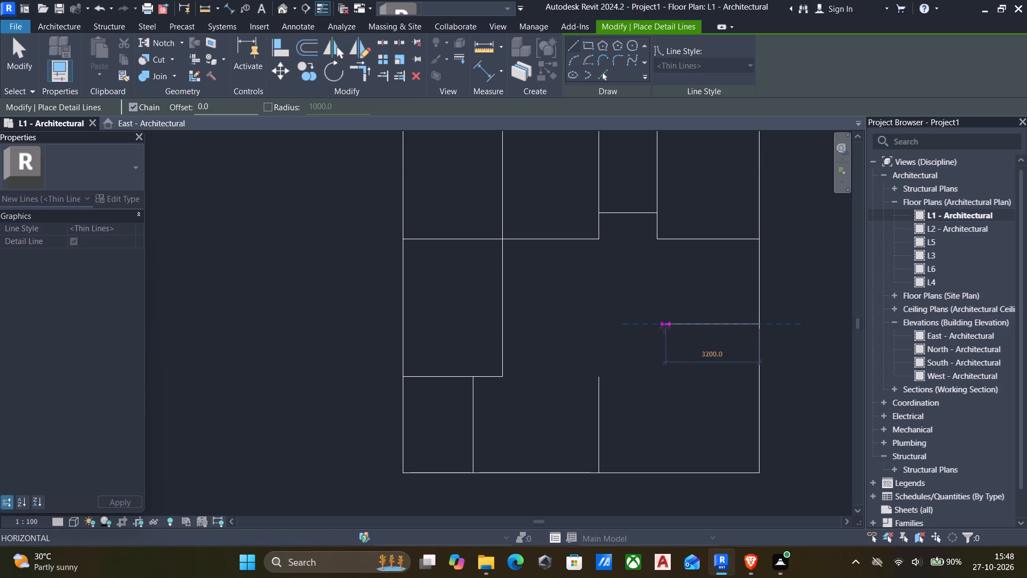
{"action": "left_click", "coordinate": [654, 330]}
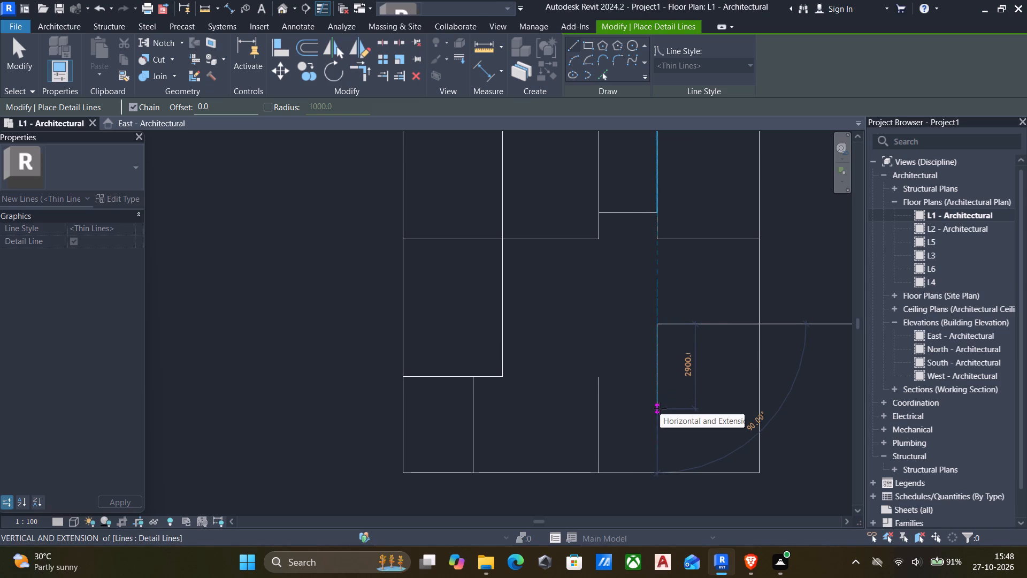
{"action": "key", "text": "Escape"}
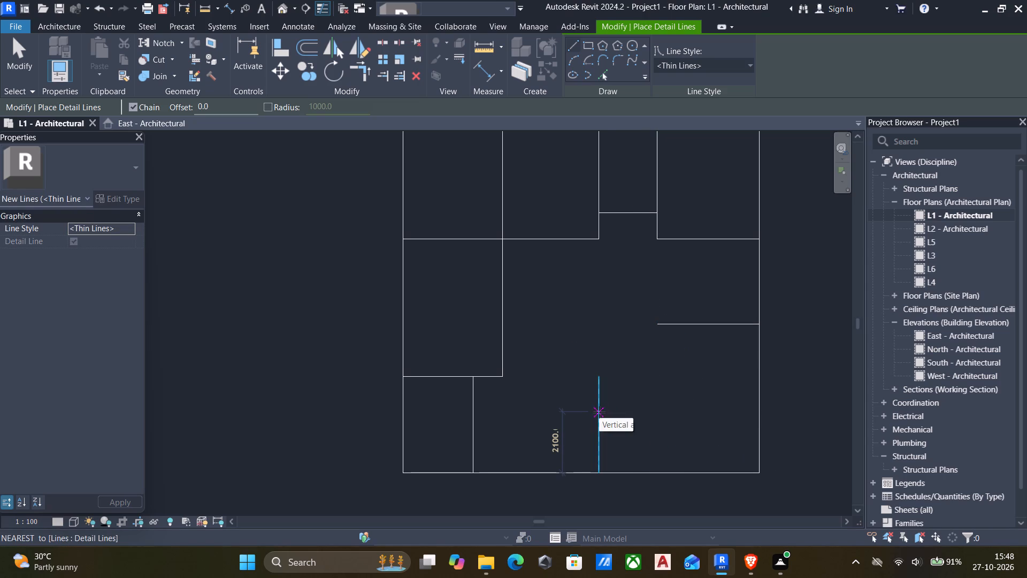
Draw a horizontal detail line 2100 mm above the bottom edge to the square's right edge, and a 2992 mm vertical joining the line above.
{"action": "left_click", "coordinate": [599, 412]}
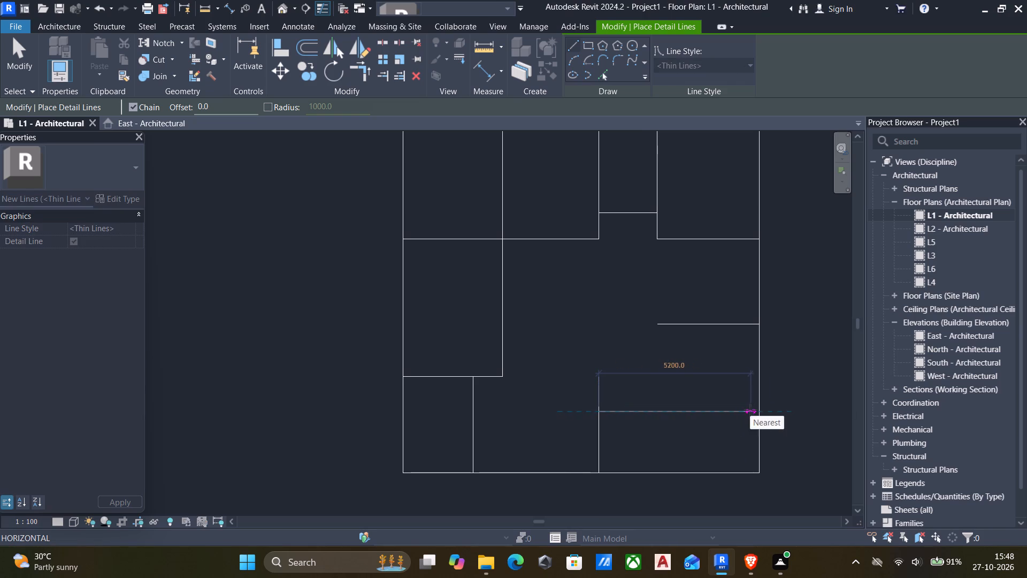
{"action": "left_click", "coordinate": [757, 408]}
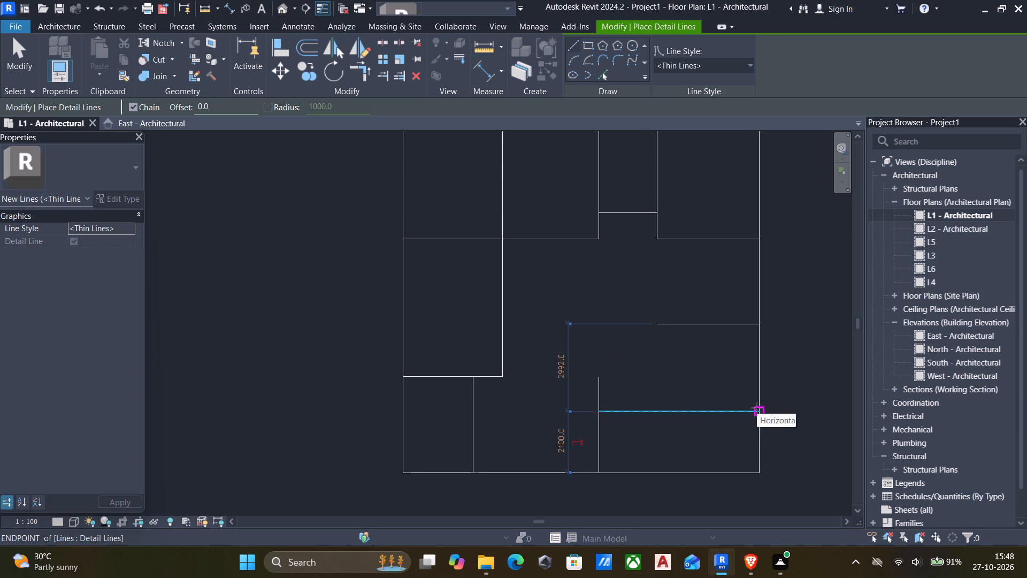
{"action": "key", "text": "Escape"}
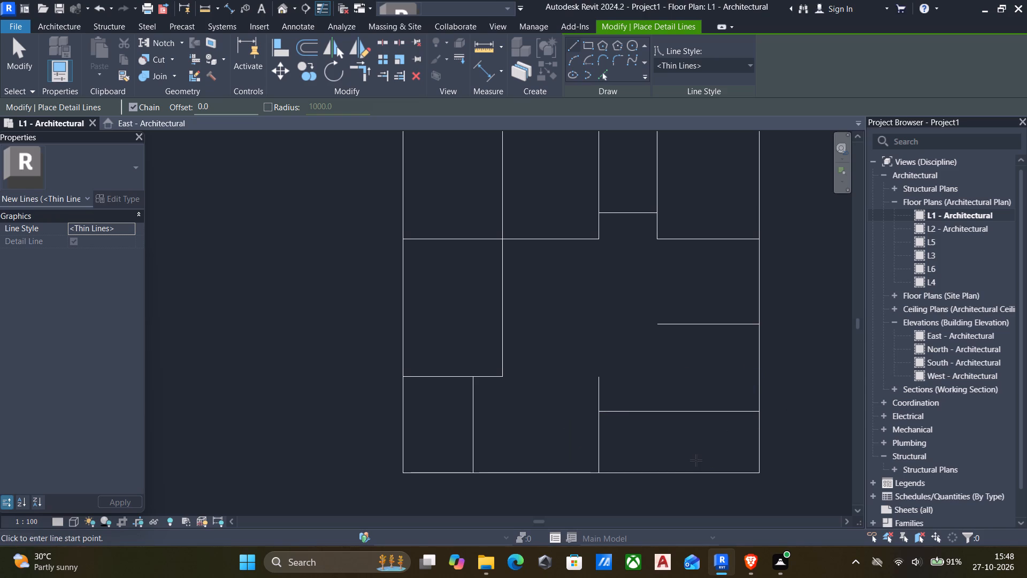
{"action": "middle_click_drag", "start_coordinate": [675, 460], "coordinate": [579, 416]}
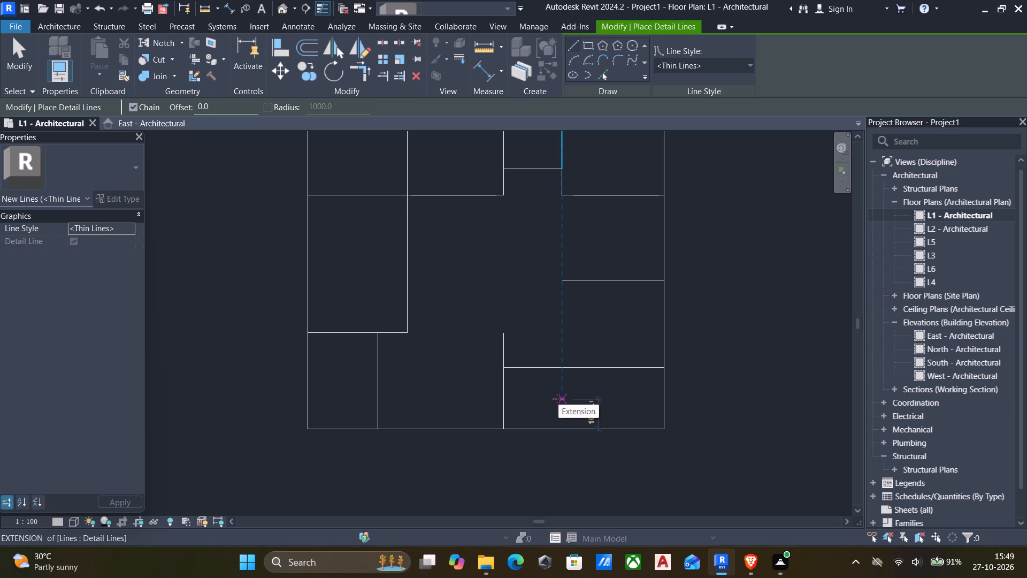
{"action": "left_click", "coordinate": [567, 281]}
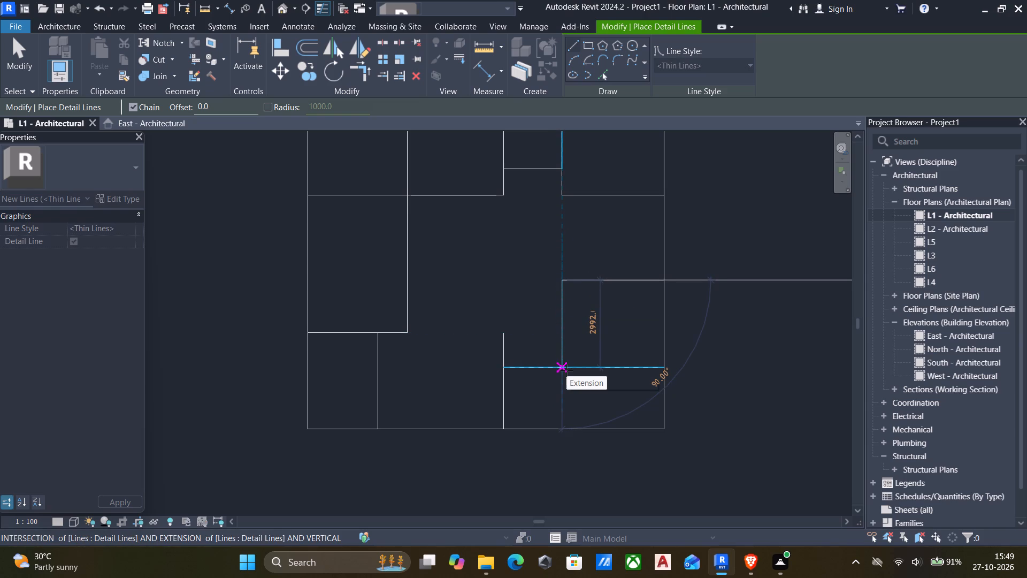
{"action": "left_click", "coordinate": [566, 370]}
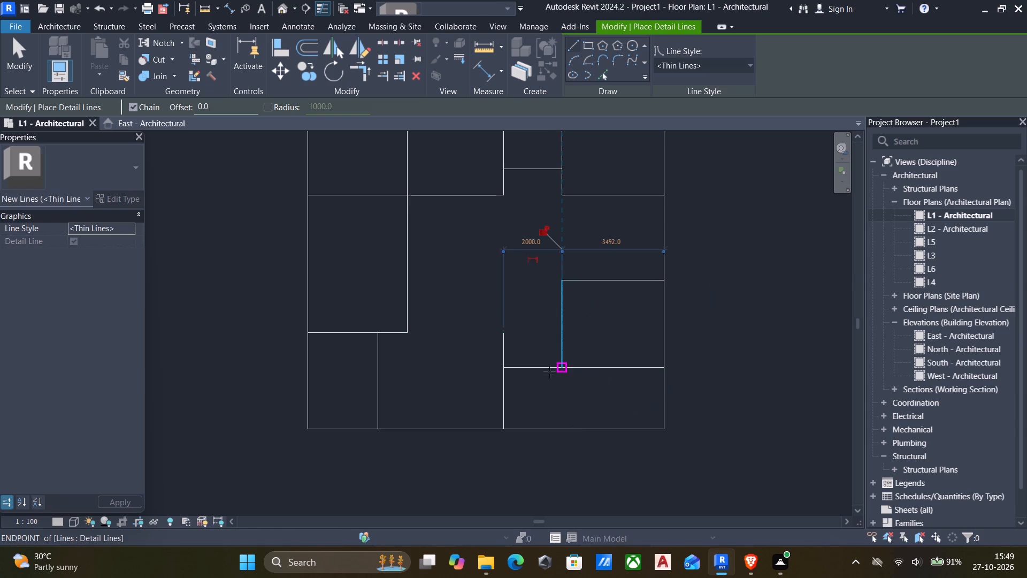
{"action": "key", "text": "Escape"}
Close the bottom middle room with a horizontal detail line from the middle-left room's lower-right corner to the free vertical line's top.
{"action": "left_click", "coordinate": [408, 330]}
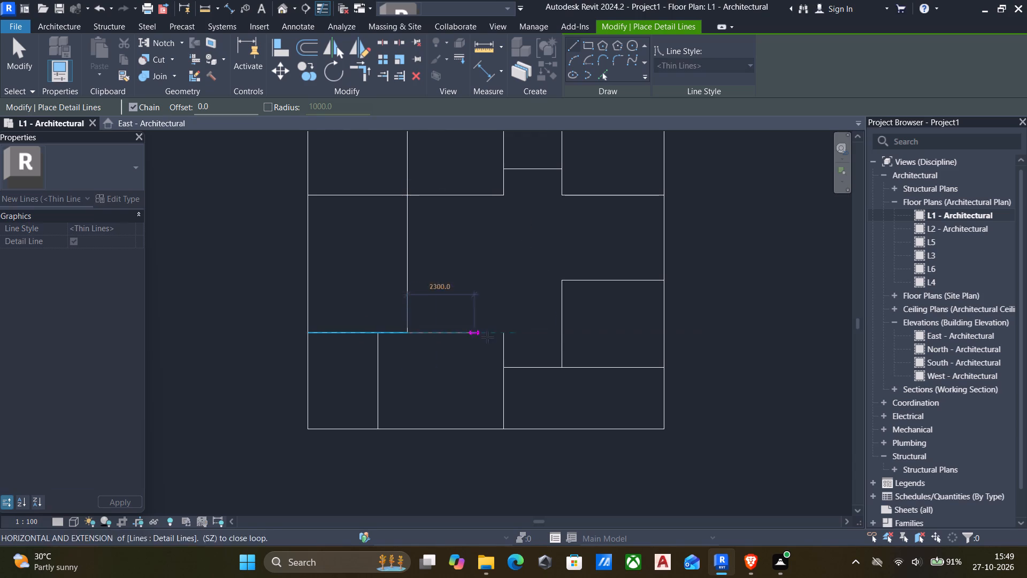
{"action": "left_click", "coordinate": [505, 337]}
{"action": "key", "text": "Escape"}
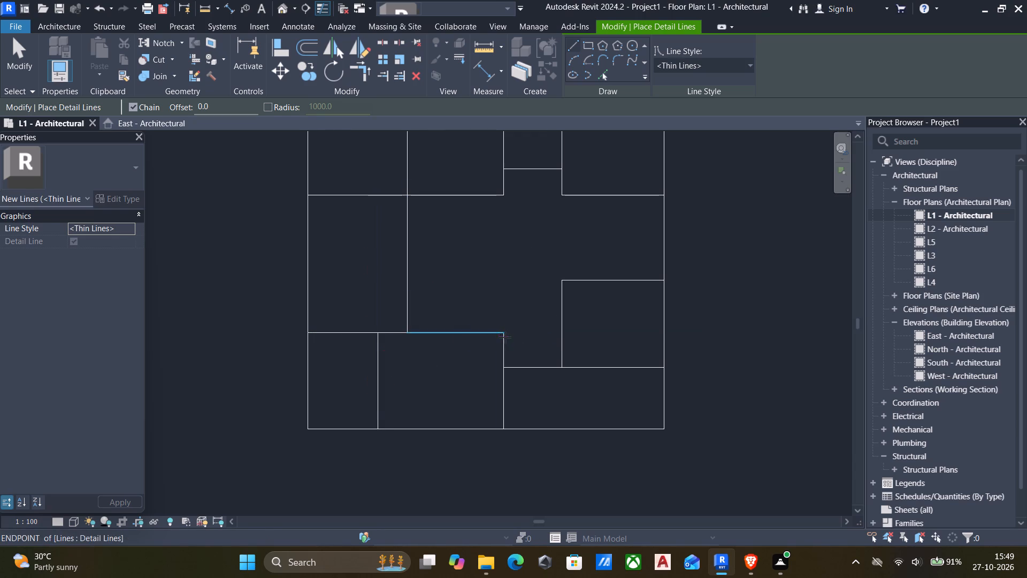
{"action": "scroll", "coordinate": [549, 389], "scroll_direction": "down", "scroll_amount": 3}
{"action": "middle_click", "coordinate": [512, 410]}
{"action": "key", "text": "Escape"}
{"action": "middle_click_drag", "start_coordinate": [588, 431], "coordinate": [482, 445]}
{"action": "scroll", "coordinate": [482, 445], "scroll_direction": "up", "scroll_amount": 1}
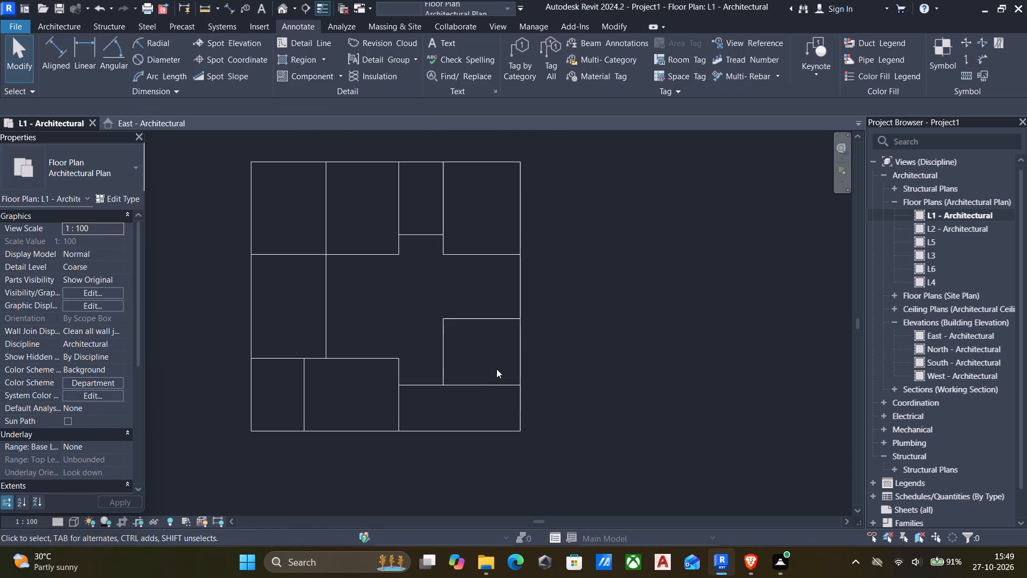
Start the Wall command and duplicate the Generic - 200mm basic wall type as "01-225 wall".
{"action": "type", "text": "wa"}
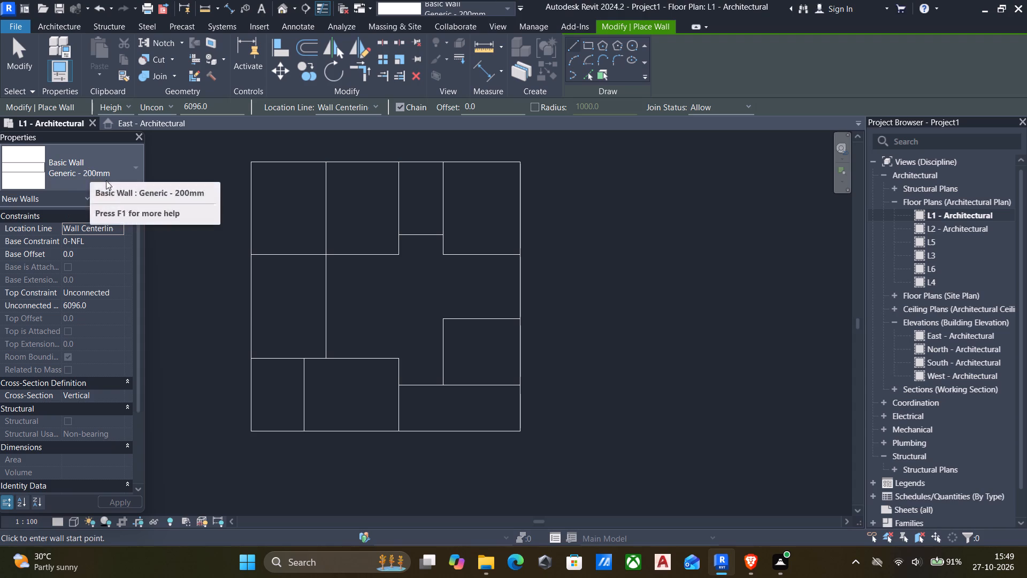
{"action": "left_click", "coordinate": [126, 201]}
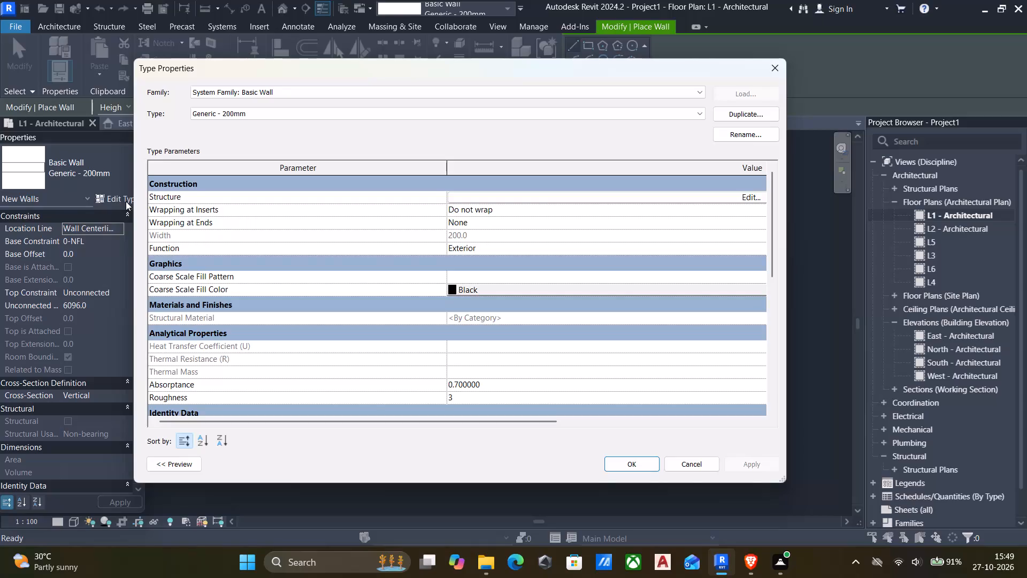
{"action": "left_click", "coordinate": [743, 116]}
{"action": "key", "text": "BackSpace"}
{"action": "type", "text": "01-"}
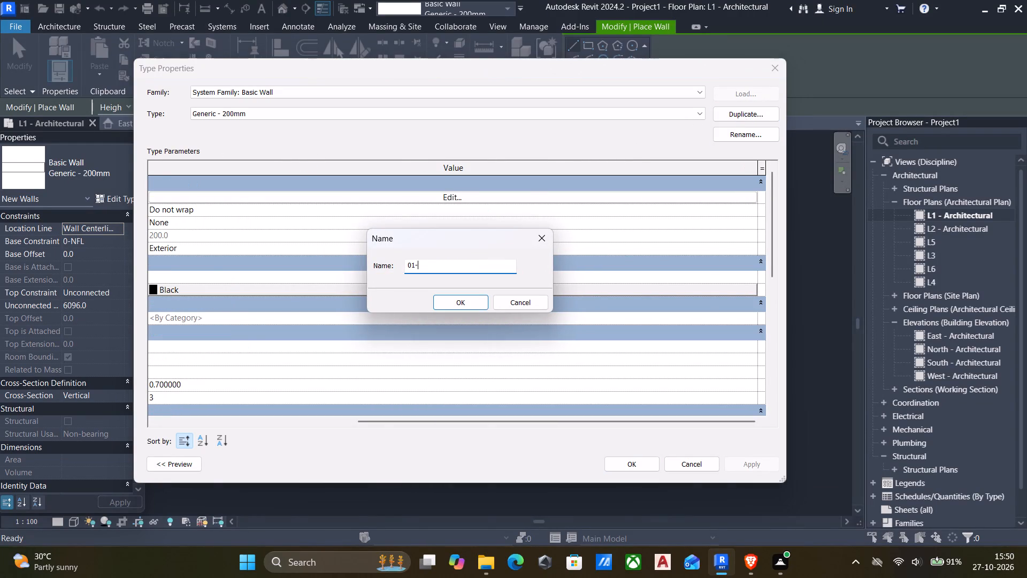
{"action": "type", "text": "225 wall"}
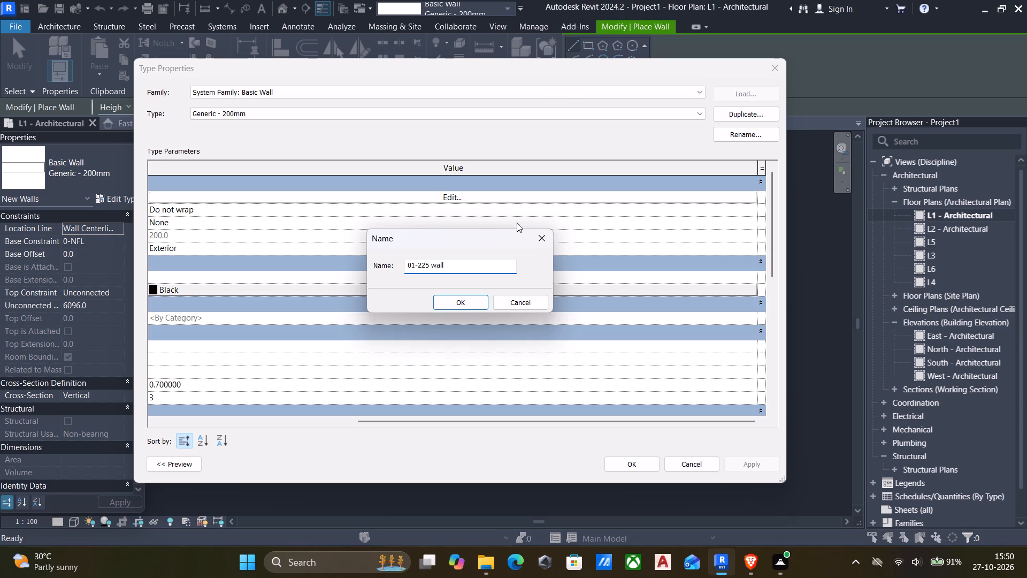
{"action": "left_click", "coordinate": [463, 305]}
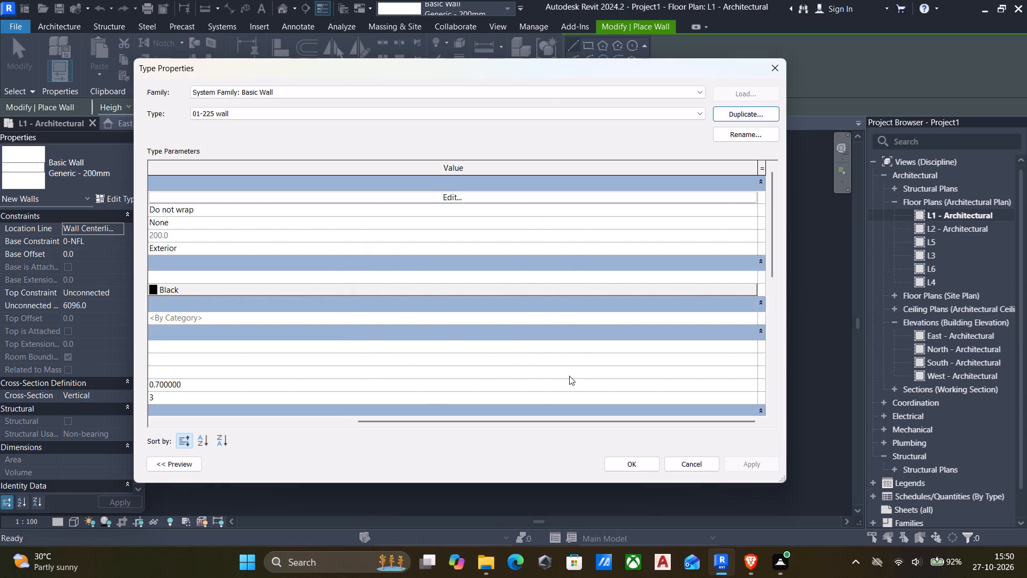
Set the structure layer thickness of the new wall type to 225 mm.
{"action": "left_click", "coordinate": [453, 193]}
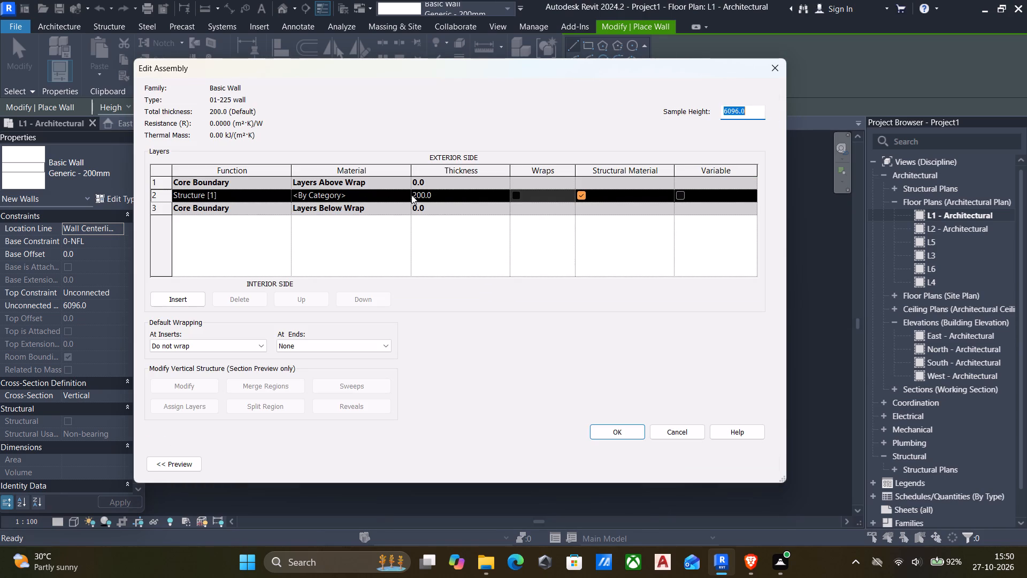
{"action": "left_click", "coordinate": [451, 193]}
{"action": "key", "text": "2"}
{"action": "key", "text": "2"}
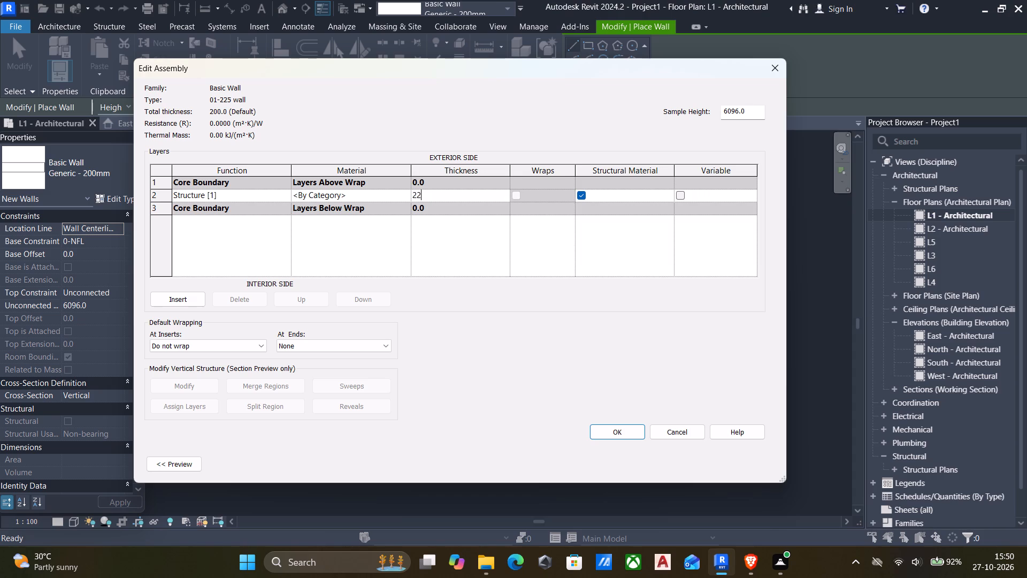
{"action": "key", "text": "5"}
{"action": "key", "text": "Return"}
Create a new material named "01-225 main wall" for the wall's structure layer.
{"action": "left_click", "coordinate": [405, 196]}
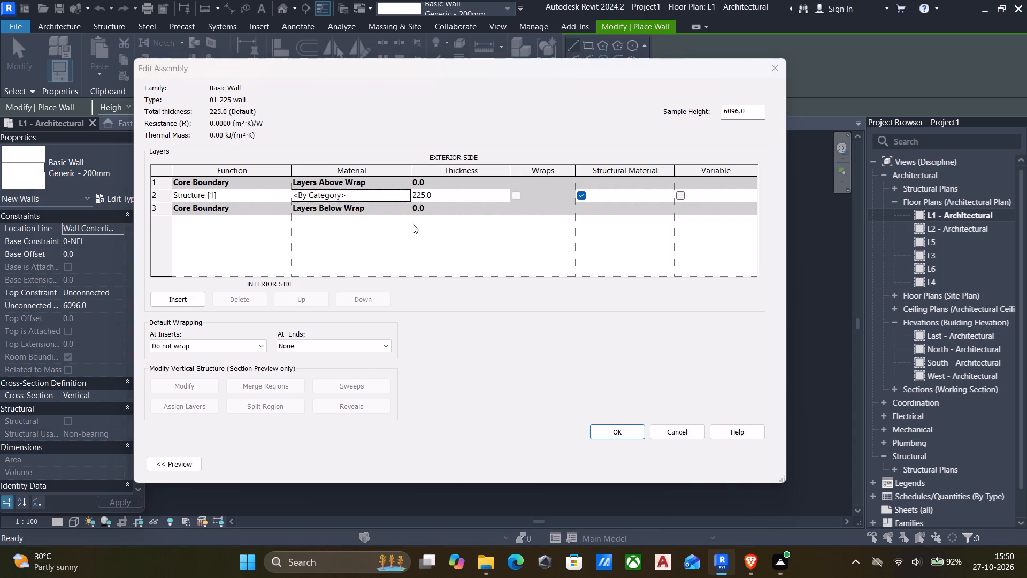
{"action": "scroll", "coordinate": [147, 220], "scroll_direction": "down", "scroll_amount": 7}
{"action": "scroll", "coordinate": [132, 254], "scroll_direction": "up", "scroll_amount": 10}
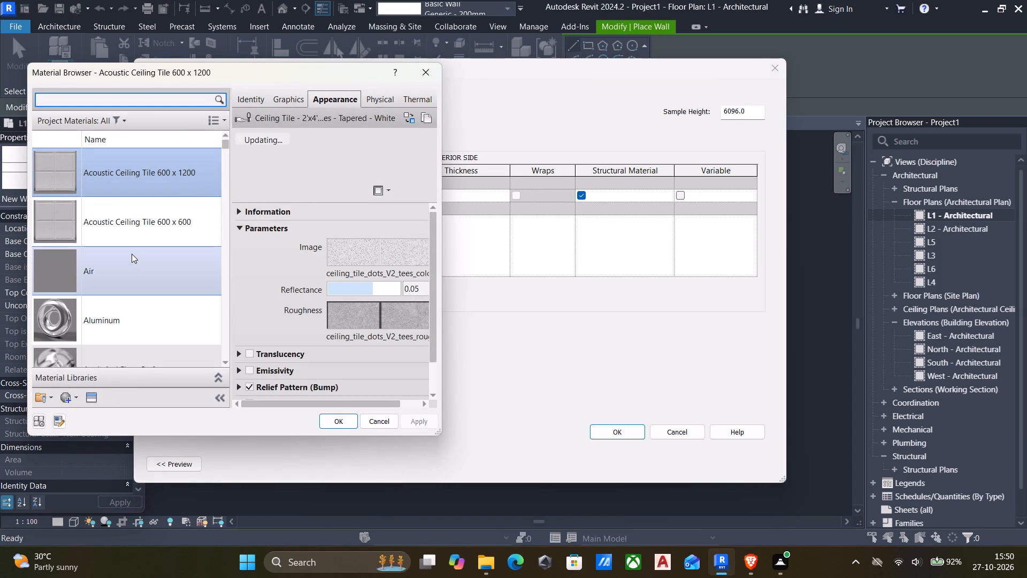
{"action": "left_click", "coordinate": [69, 395]}
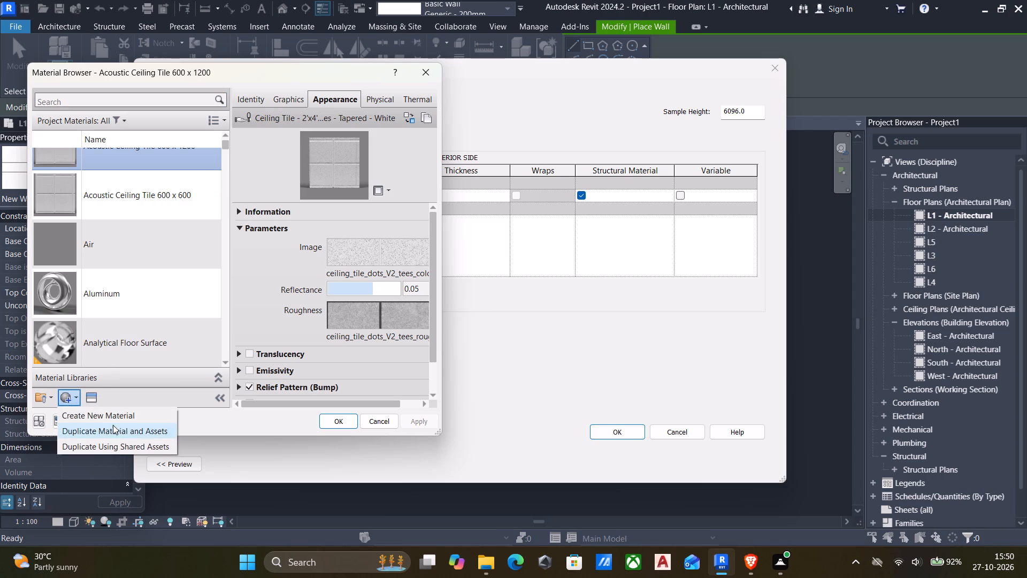
{"action": "left_click", "coordinate": [109, 413]}
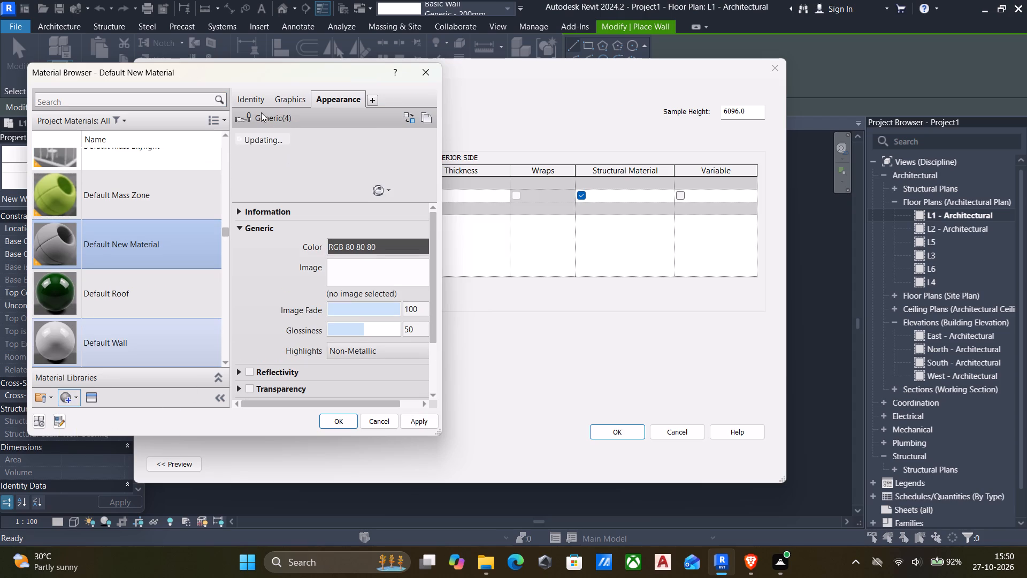
{"action": "left_click", "coordinate": [251, 102]}
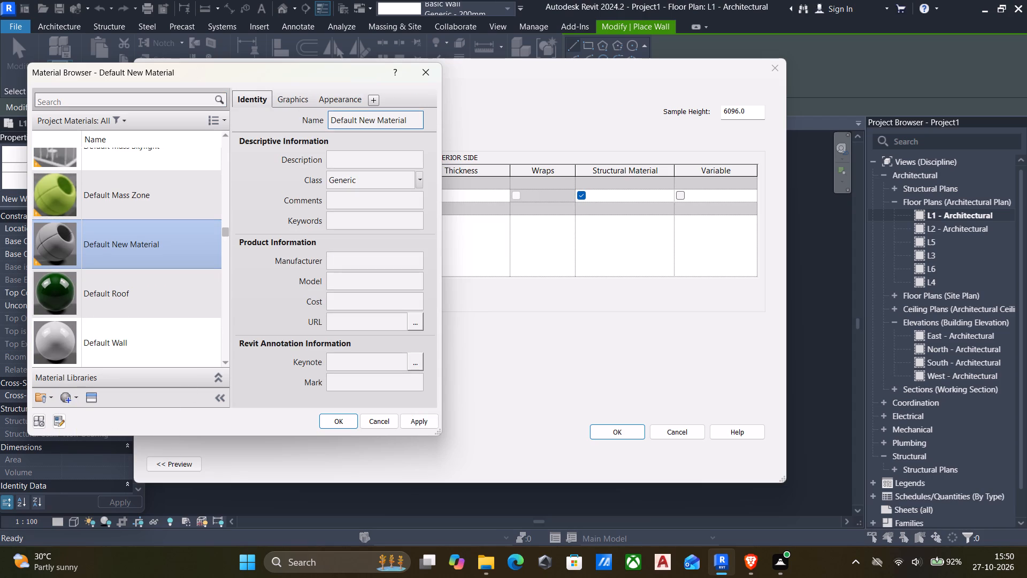
{"action": "left_click", "coordinate": [412, 124]}
{"action": "type", "text": "01-225 main wall"}
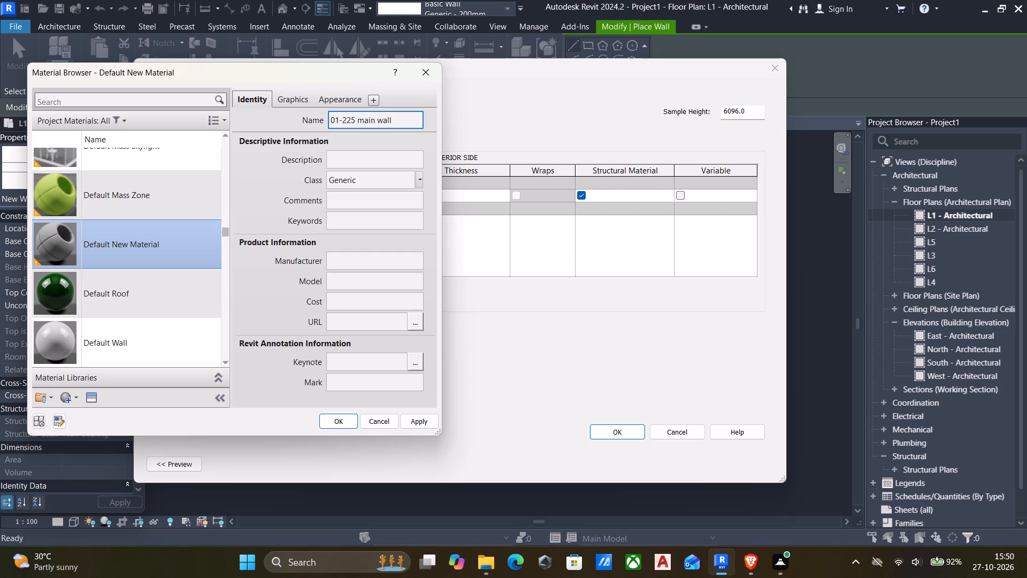
{"action": "left_click", "coordinate": [421, 421]}
Assign the matte White wall paint asset from the appearance library to the 01-225 main wall material.
{"action": "left_click", "coordinate": [324, 101]}
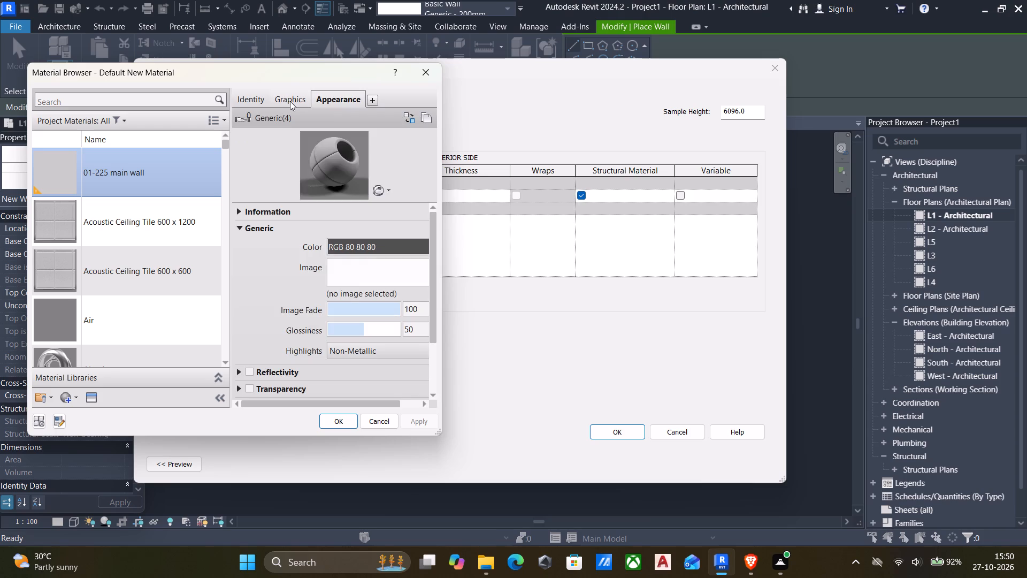
{"action": "left_click", "coordinate": [289, 101]}
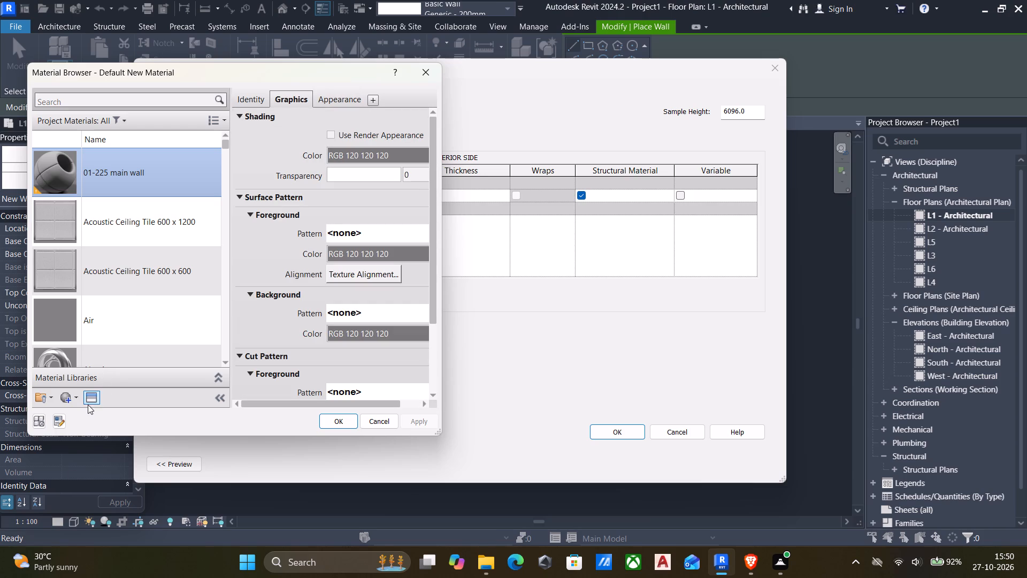
{"action": "left_click", "coordinate": [92, 403]}
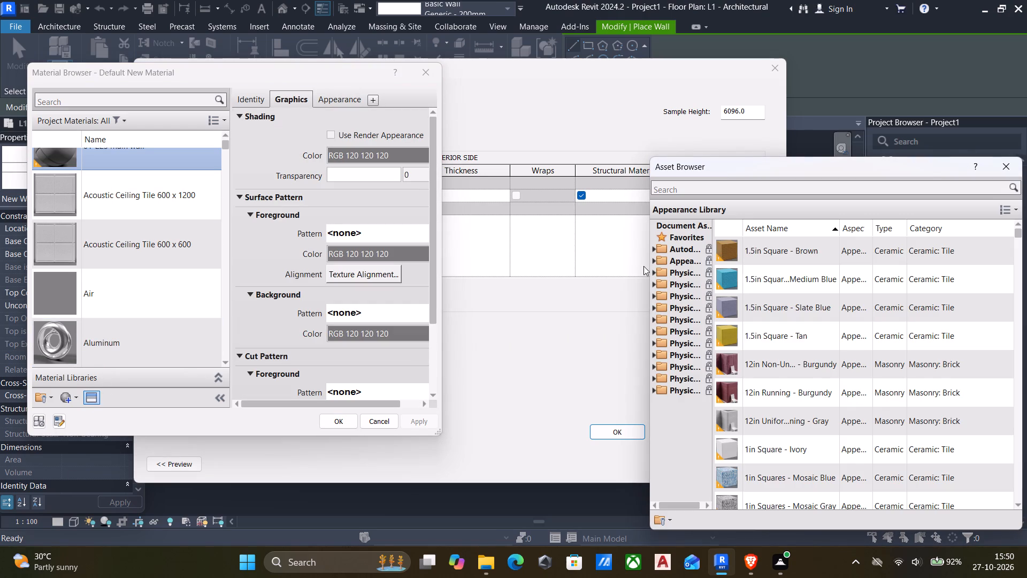
{"action": "double_click", "coordinate": [662, 264]}
{"action": "scroll", "coordinate": [684, 370], "scroll_direction": "down", "scroll_amount": 5}
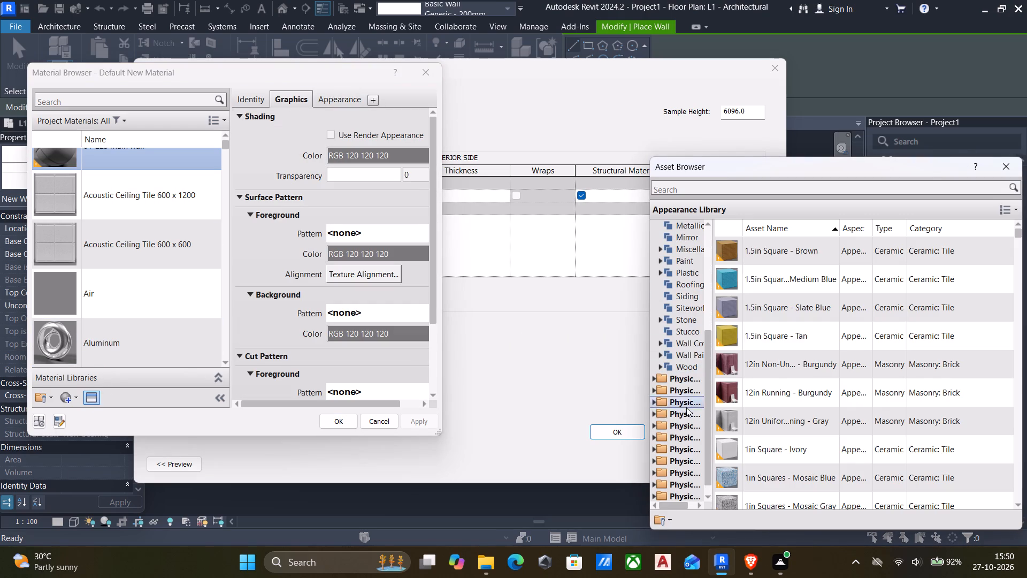
{"action": "double_click", "coordinate": [685, 353]}
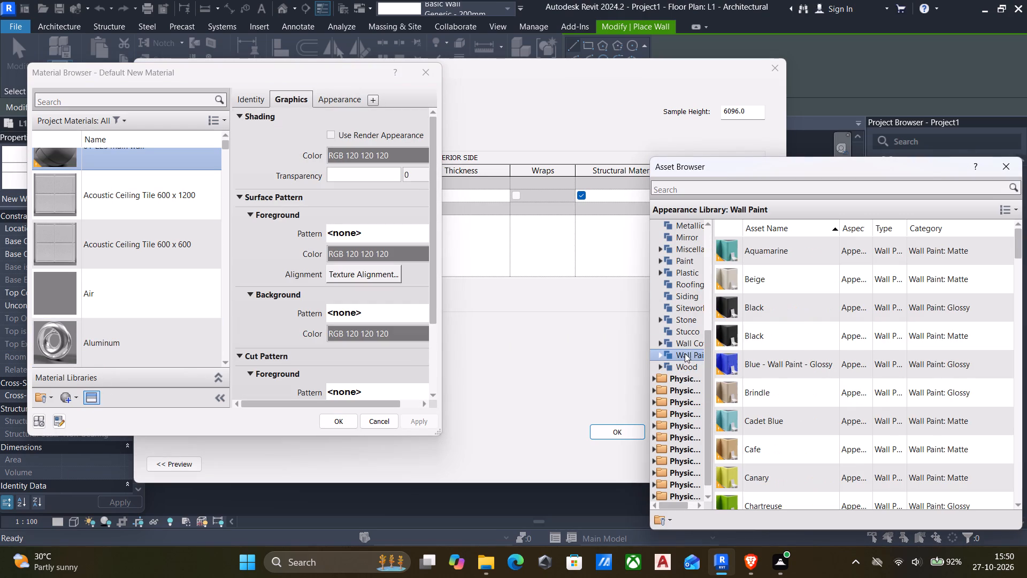
{"action": "scroll", "coordinate": [735, 358], "scroll_direction": "down", "scroll_amount": 20}
{"action": "scroll", "coordinate": [735, 358], "scroll_direction": "down", "scroll_amount": 16}
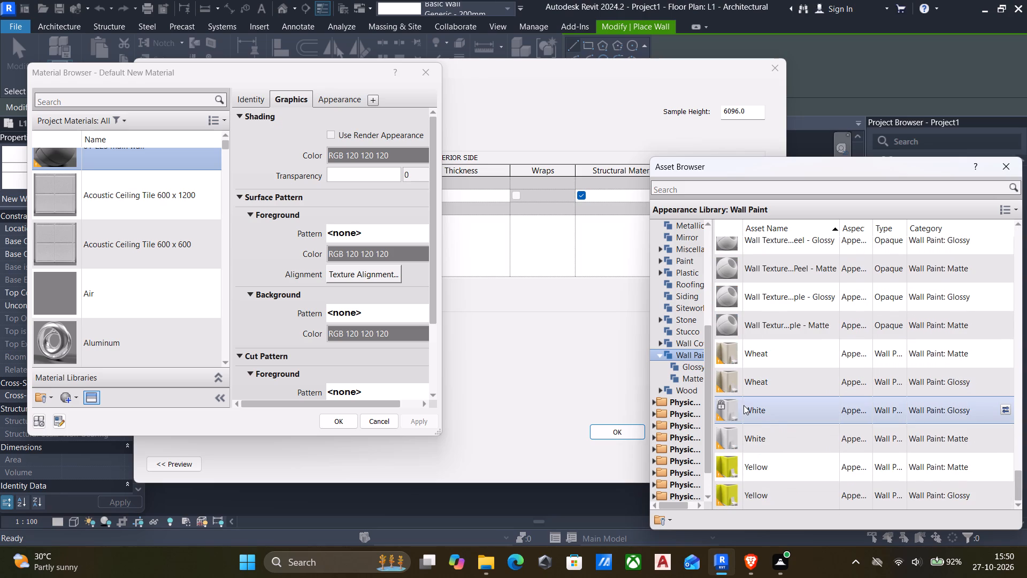
{"action": "double_click", "coordinate": [767, 439]}
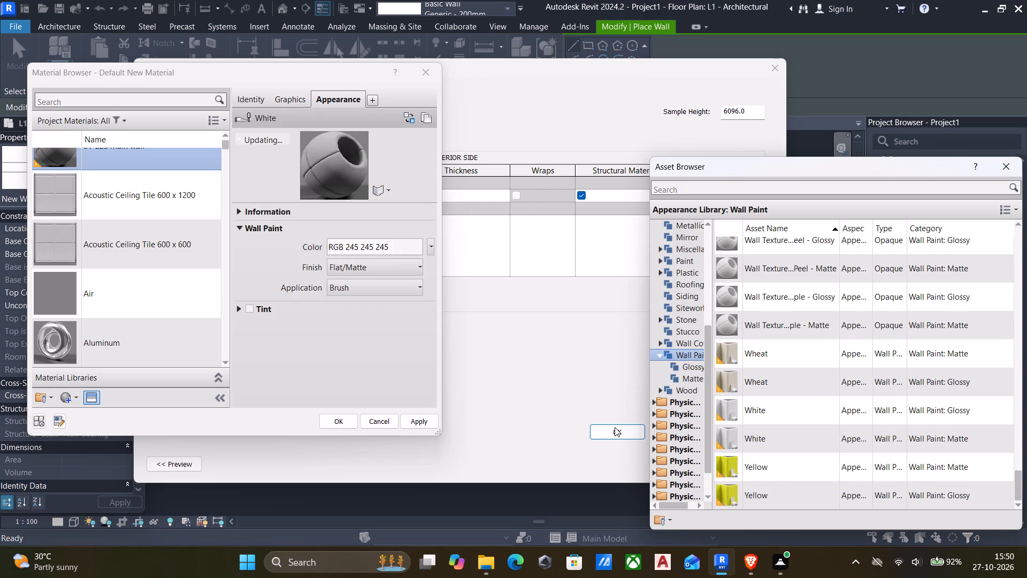
Apply the 01-225 main wall material to the structure layer and save the 01-225 wall type's properties.
{"action": "left_click", "coordinate": [615, 427]}
{"action": "left_click", "coordinate": [415, 427]}
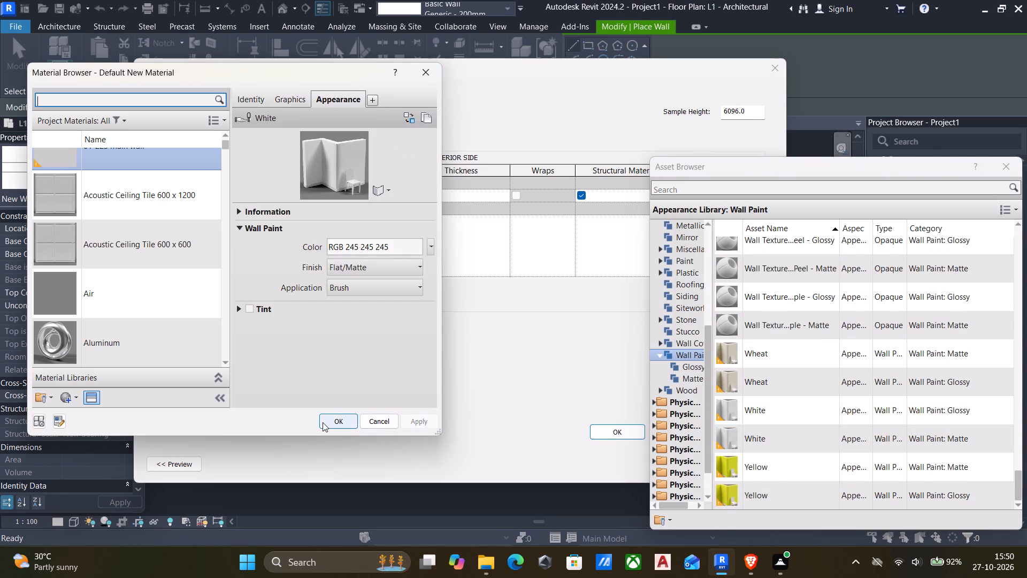
{"action": "left_click", "coordinate": [329, 422]}
{"action": "left_click", "coordinate": [611, 437]}
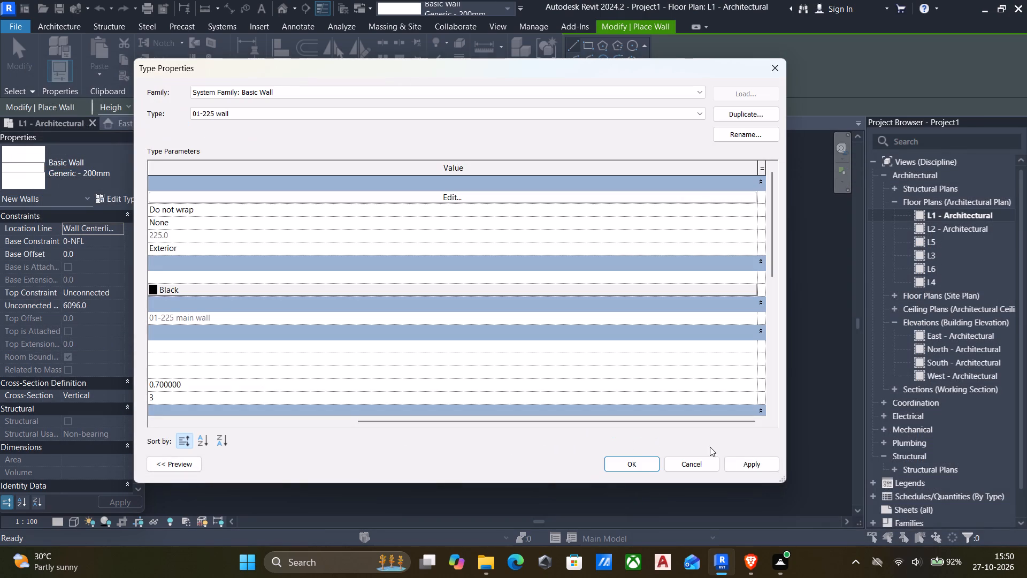
{"action": "left_click", "coordinate": [761, 466]}
{"action": "left_click", "coordinate": [619, 459]}
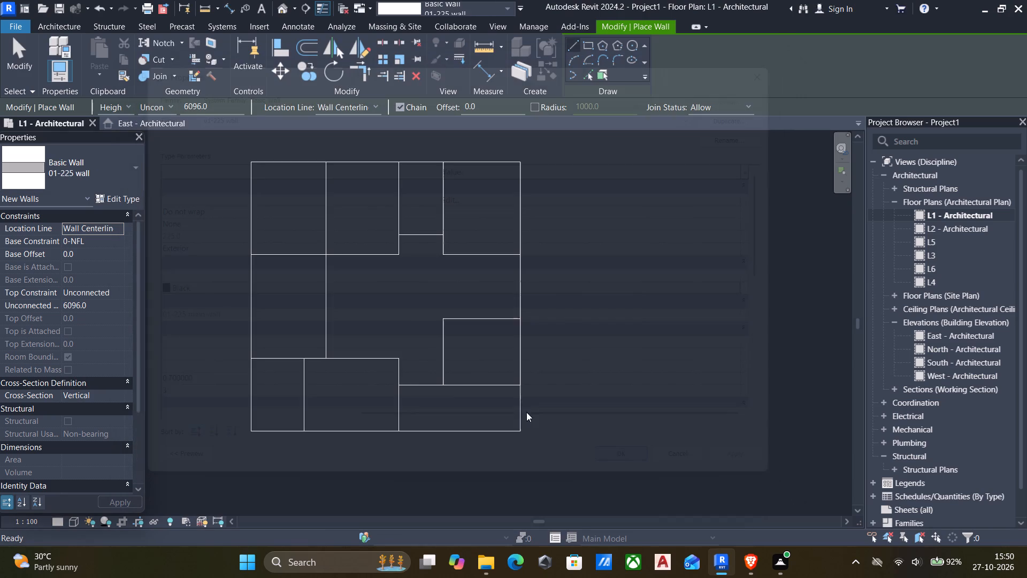
Draw the four outer 01-225 walls along the plan's perimeter detail lines, about 12192 mm per side.
{"action": "scroll", "coordinate": [442, 375], "scroll_direction": "down", "scroll_amount": 2}
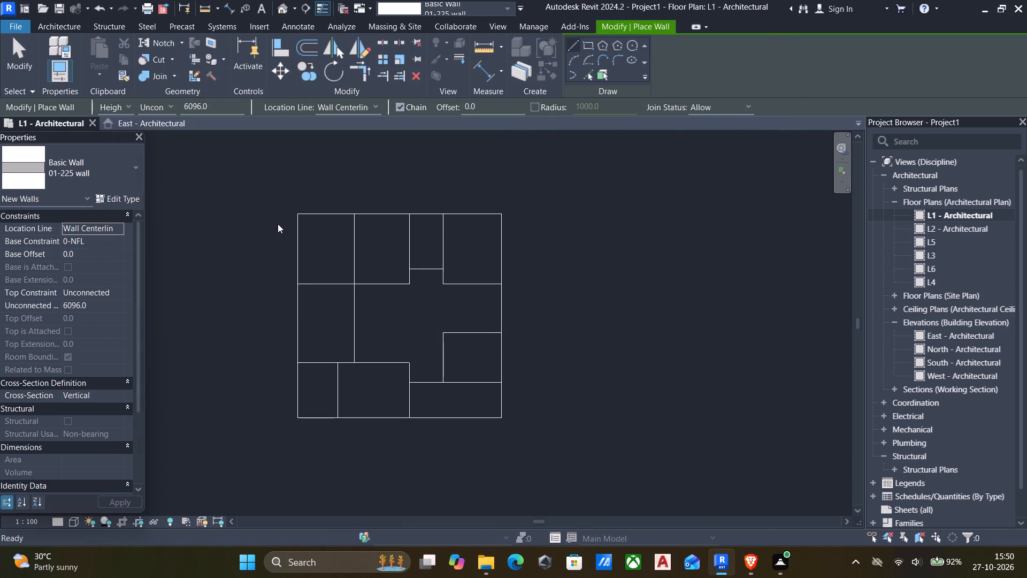
{"action": "scroll", "coordinate": [278, 224], "scroll_direction": "up", "scroll_amount": 3}
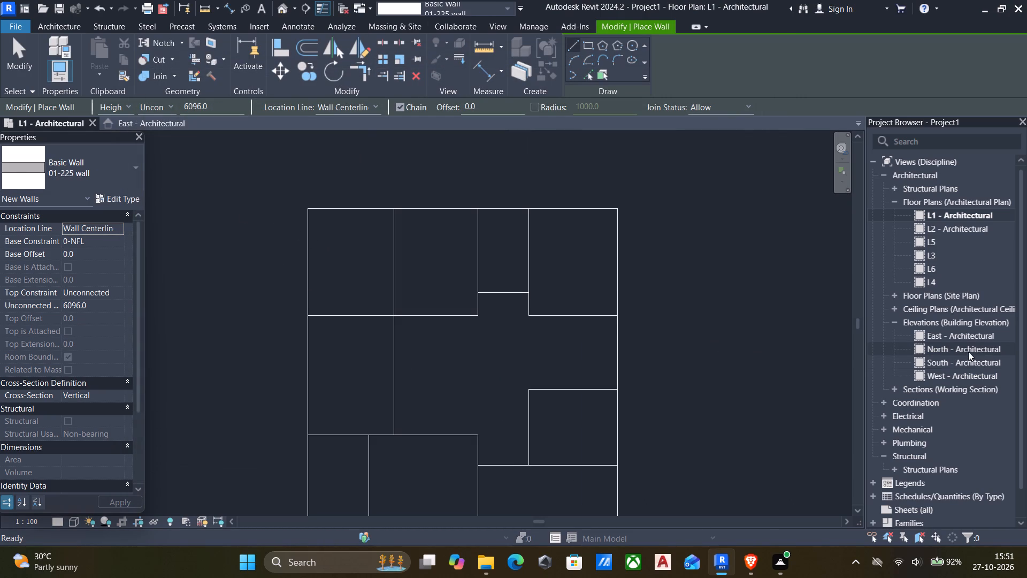
{"action": "type", "text": "wa"}
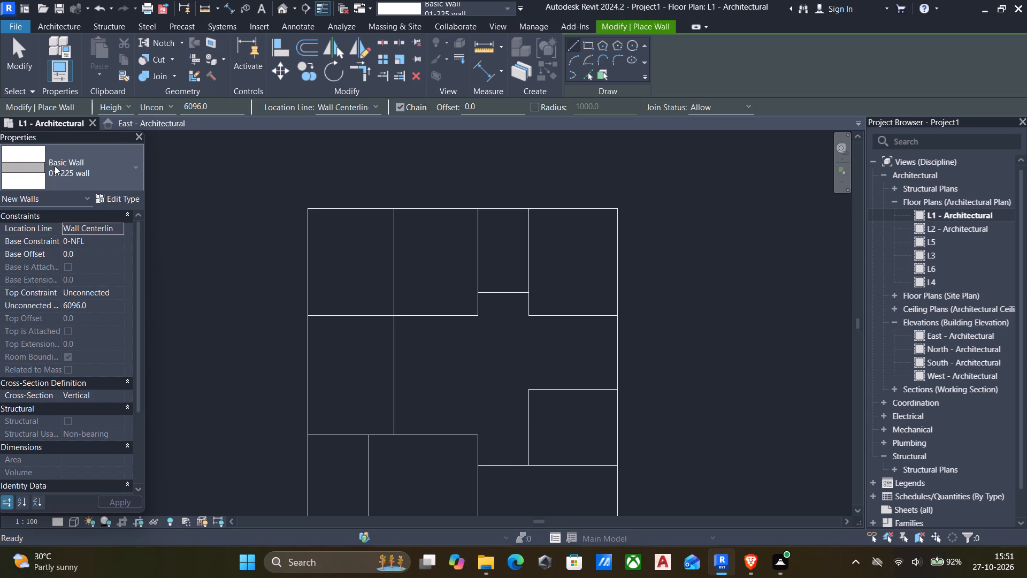
{"action": "key", "text": "Escape"}
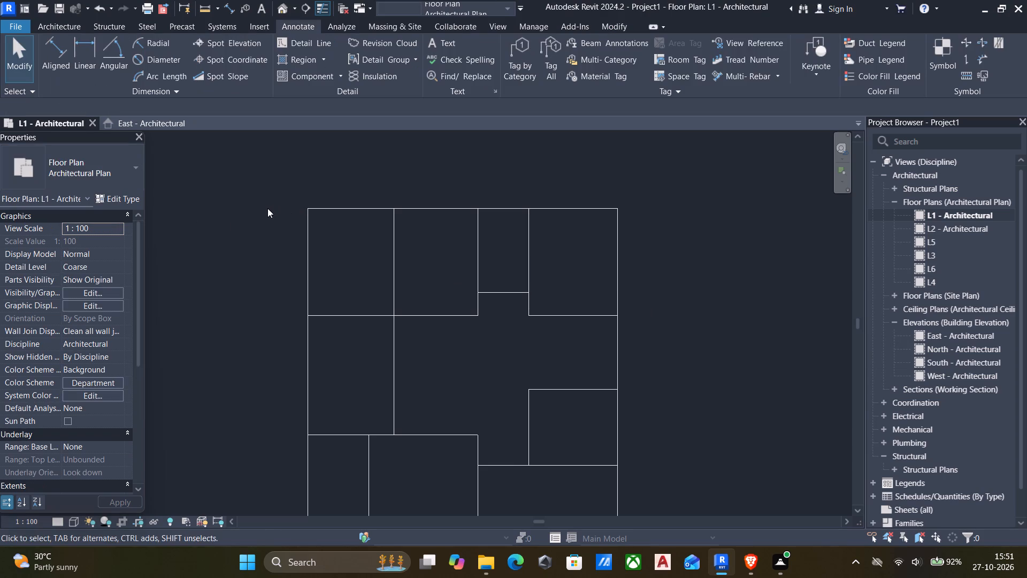
{"action": "type", "text": "wa"}
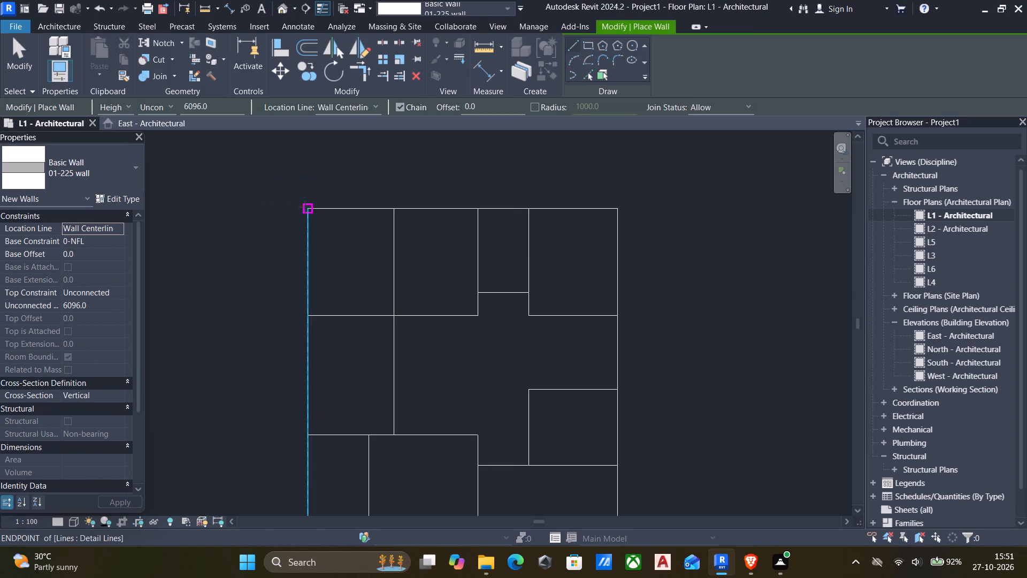
{"action": "left_click", "coordinate": [306, 206]}
{"action": "scroll", "coordinate": [309, 318], "scroll_direction": "down", "scroll_amount": 1}
{"action": "middle_click_drag", "start_coordinate": [309, 318], "coordinate": [309, 279]}
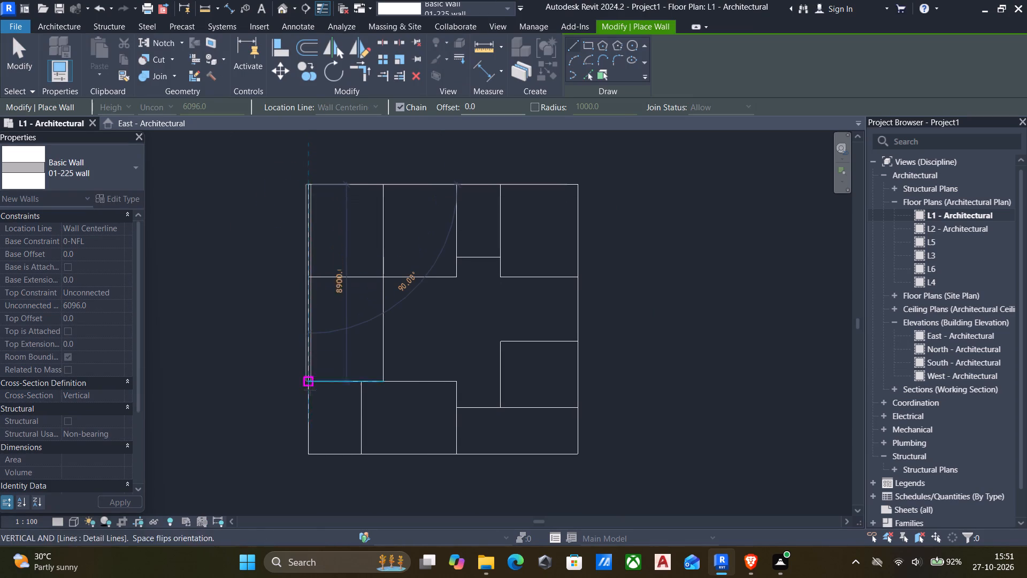
{"action": "left_click", "coordinate": [308, 453]}
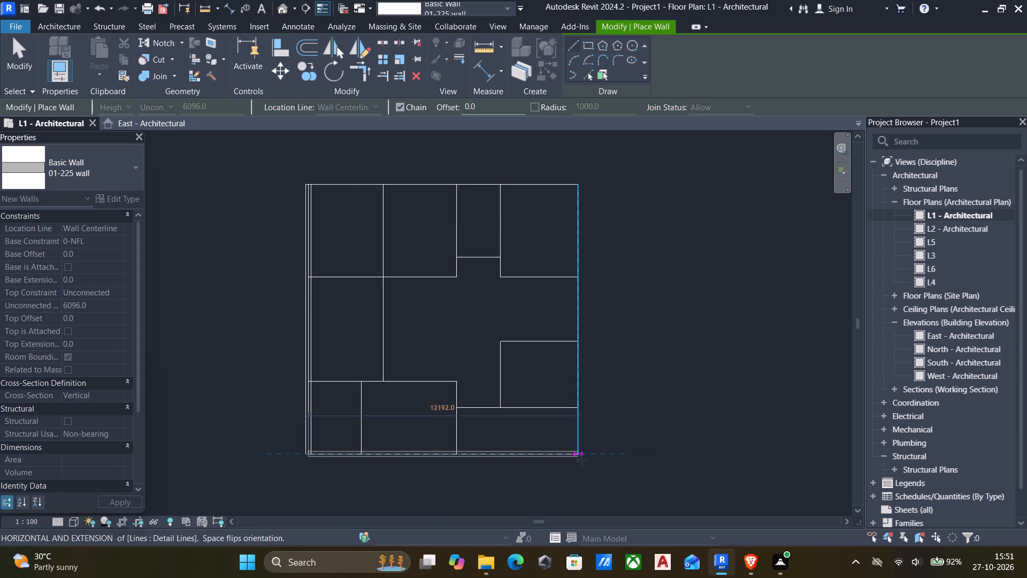
{"action": "left_click_drag", "start_coordinate": [581, 460], "coordinate": [581, 454]}
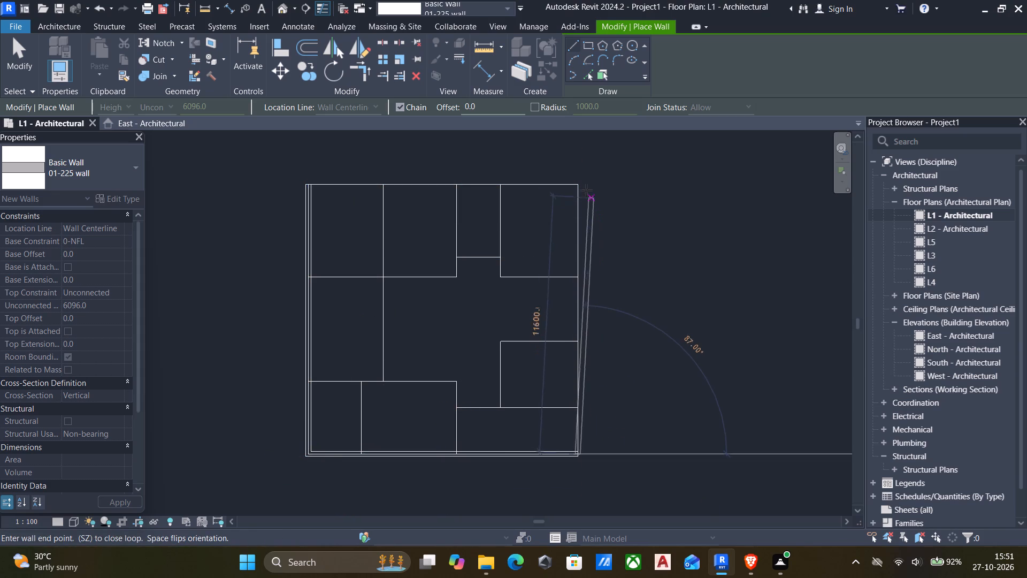
{"action": "left_click", "coordinate": [579, 184]}
{"action": "left_click", "coordinate": [311, 185]}
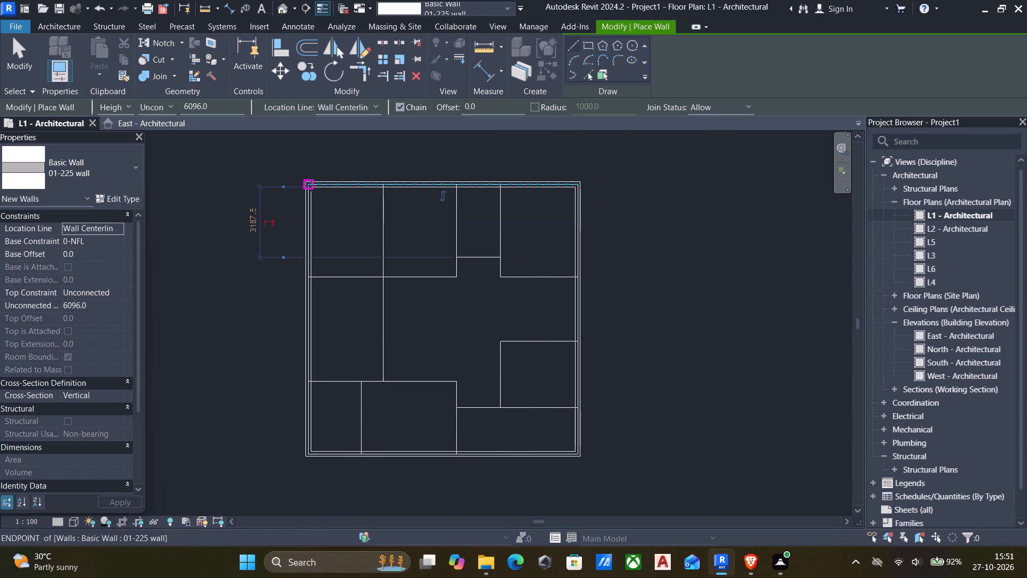
{"action": "key", "text": "Escape"}
Draw 01-225 walls along the east and south sides of the northwest room and the room directly below it.
{"action": "left_click", "coordinate": [388, 188]}
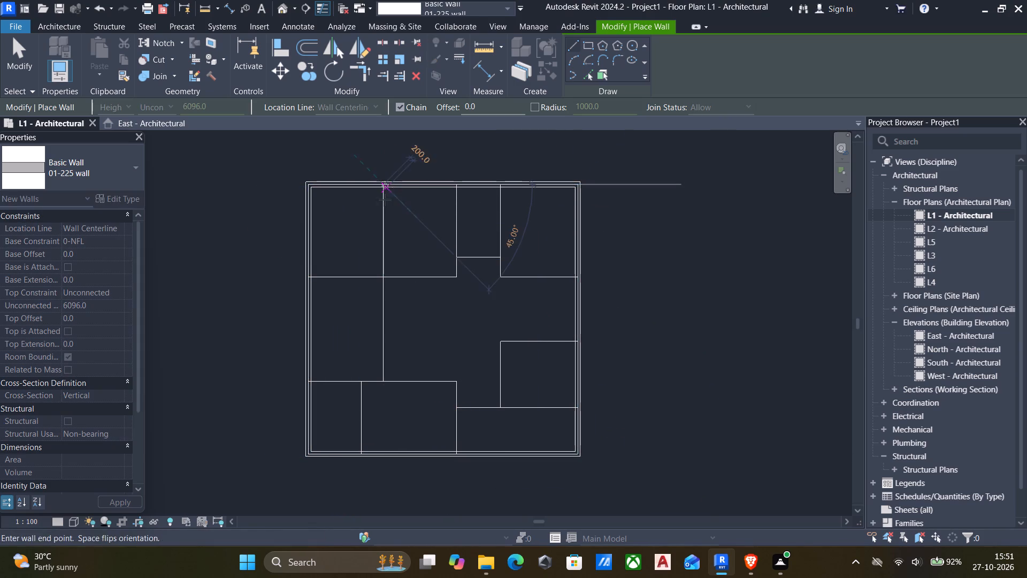
{"action": "left_click", "coordinate": [381, 277]}
{"action": "left_click", "coordinate": [310, 283]}
{"action": "key", "text": "Escape"}
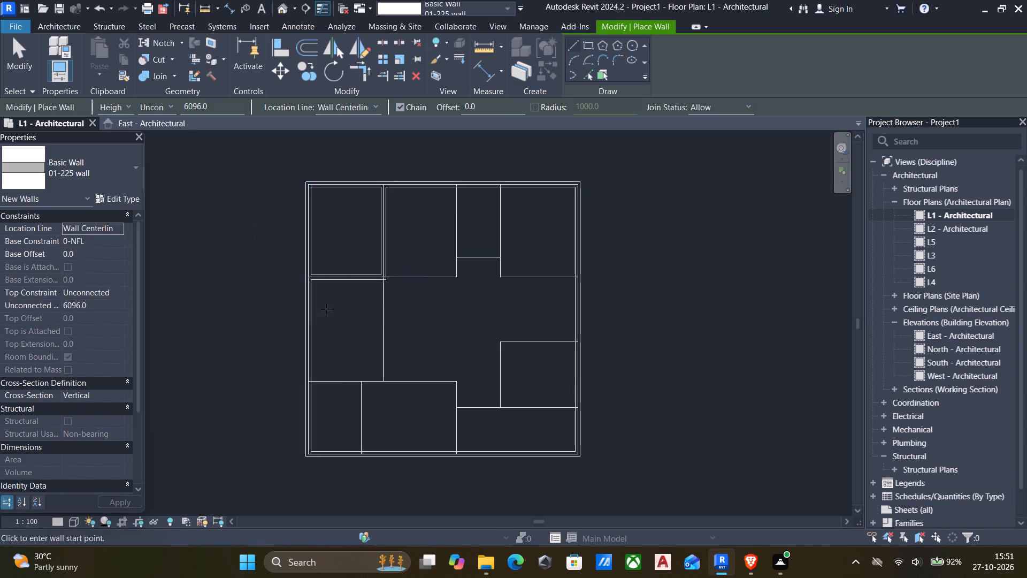
{"action": "left_click", "coordinate": [382, 277]}
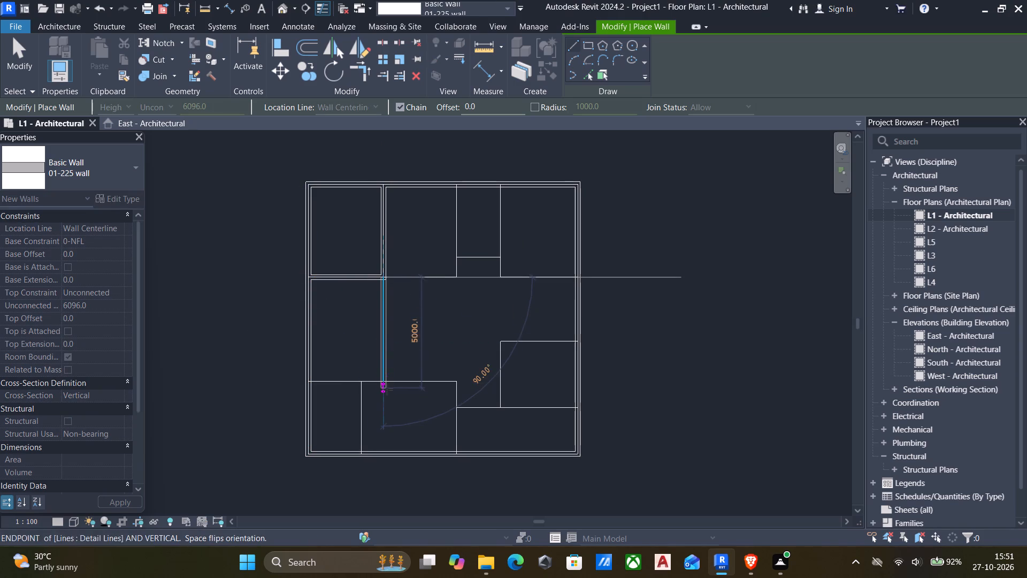
{"action": "left_click", "coordinate": [388, 382]}
{"action": "left_click", "coordinate": [313, 385]}
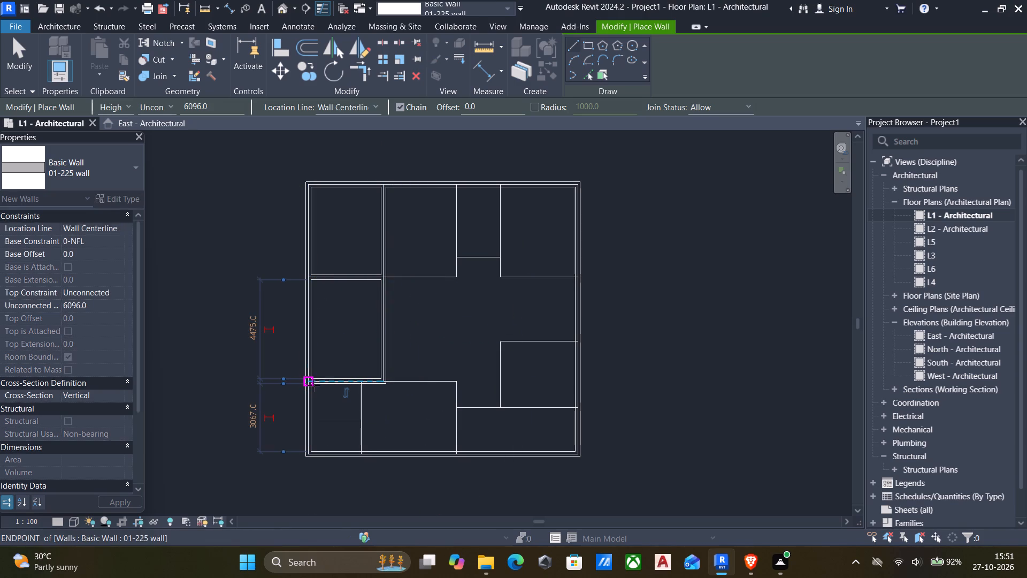
{"action": "key", "text": "Escape"}
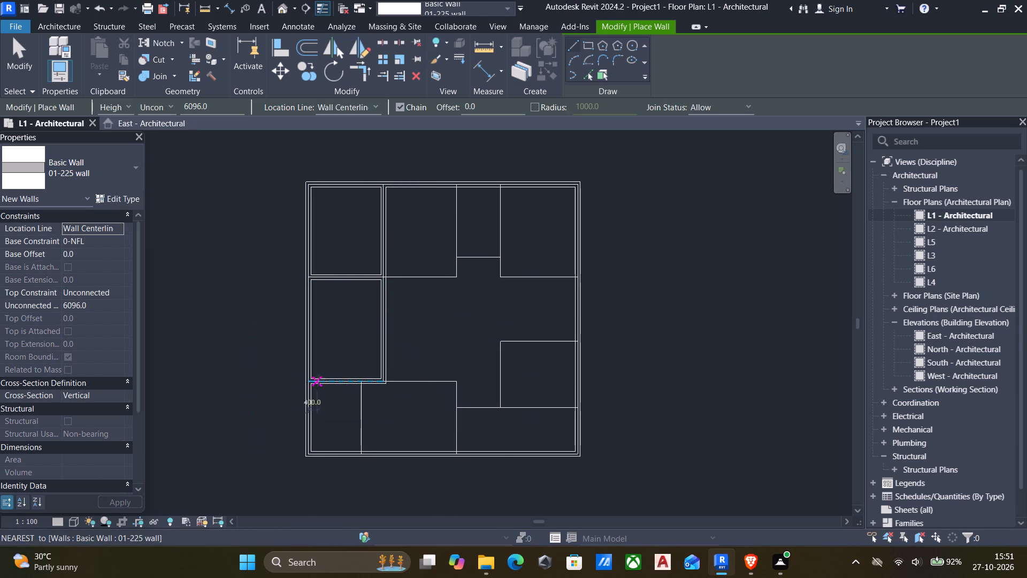
Draw the southwest rooms' remaining 01-225 walls: the divider between them, a 3300 mm north wall extension, and the east wall.
{"action": "left_click", "coordinate": [360, 378]}
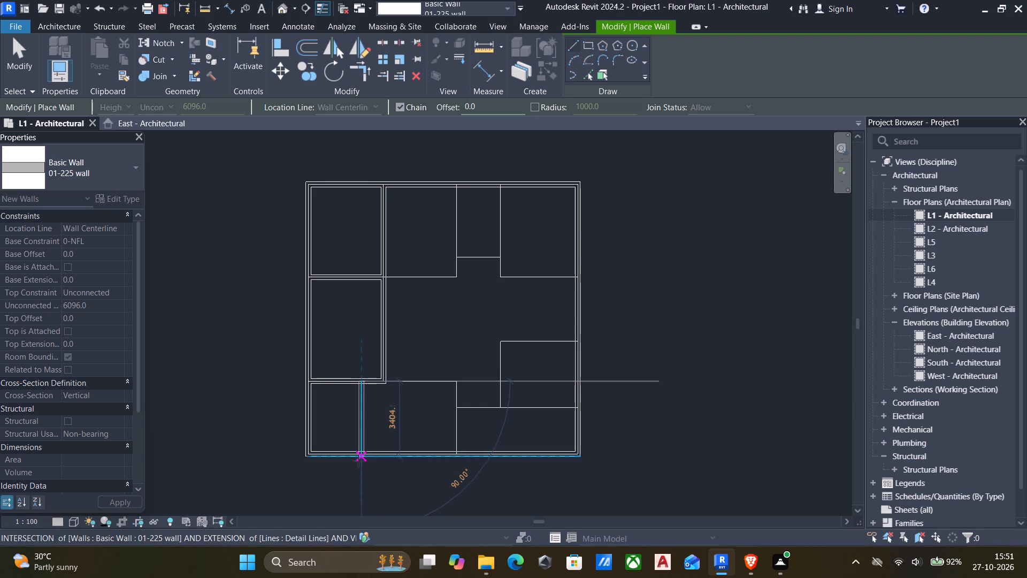
{"action": "left_click", "coordinate": [362, 450]}
{"action": "key", "text": "Escape"}
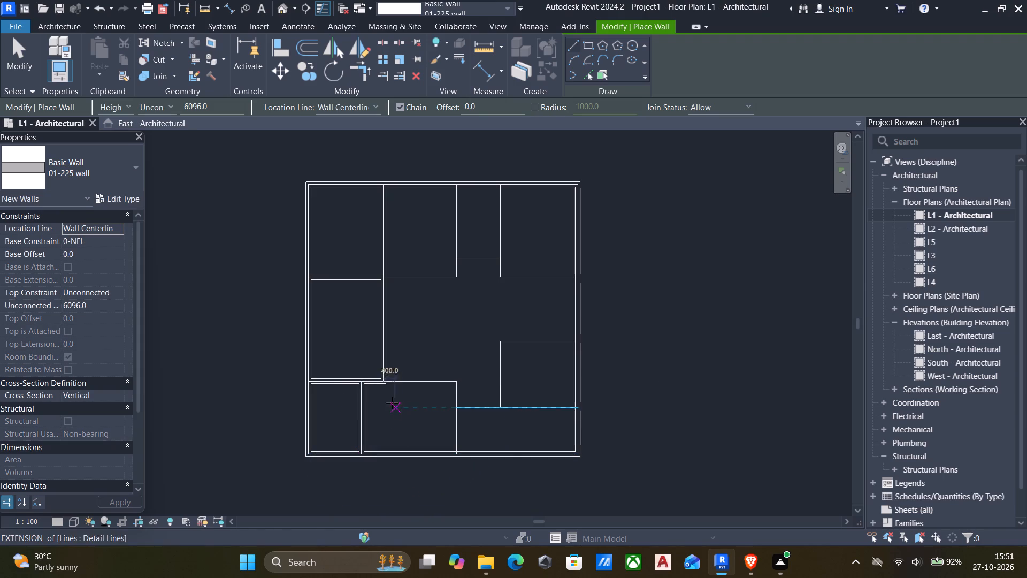
{"action": "left_click", "coordinate": [386, 387]}
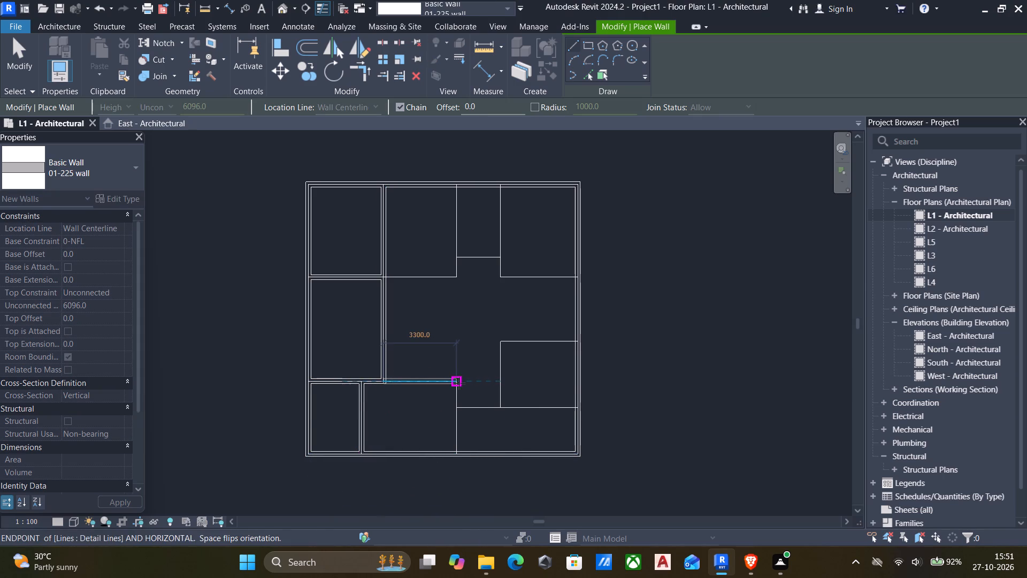
{"action": "left_click", "coordinate": [459, 383]}
{"action": "key", "text": "Escape"}
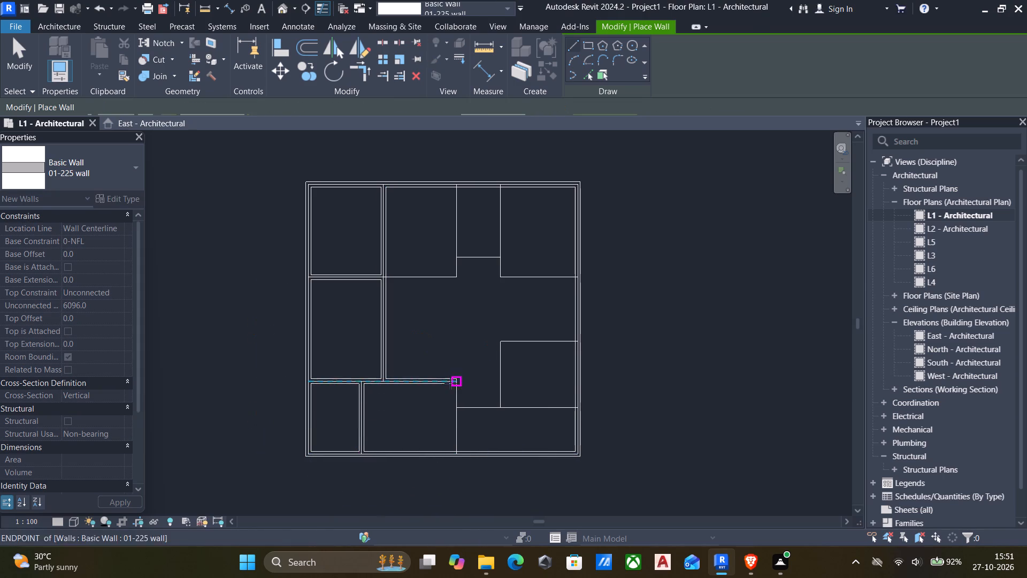
{"action": "left_click", "coordinate": [456, 376]}
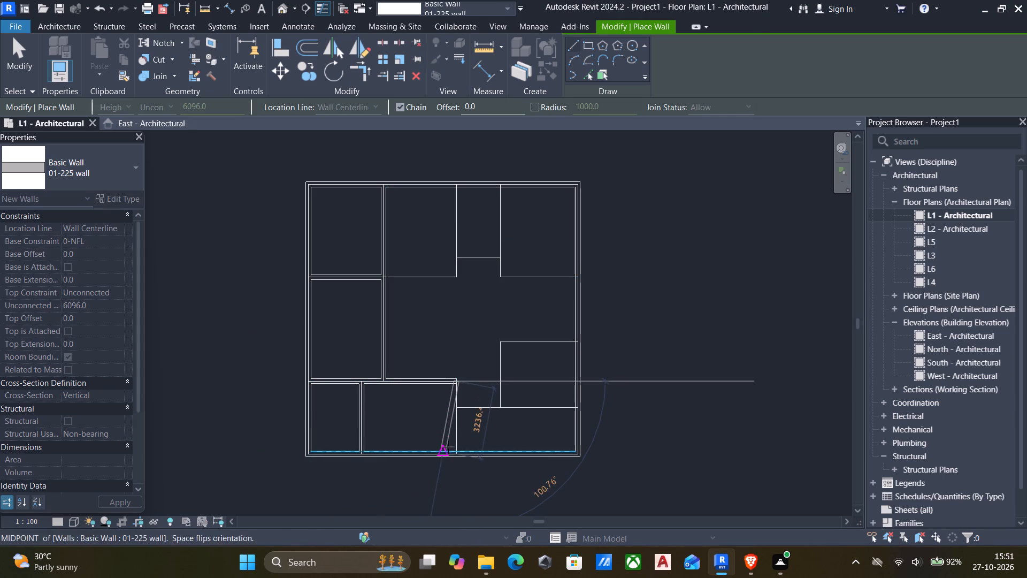
{"action": "left_click", "coordinate": [457, 448]}
{"action": "key", "text": "Escape"}
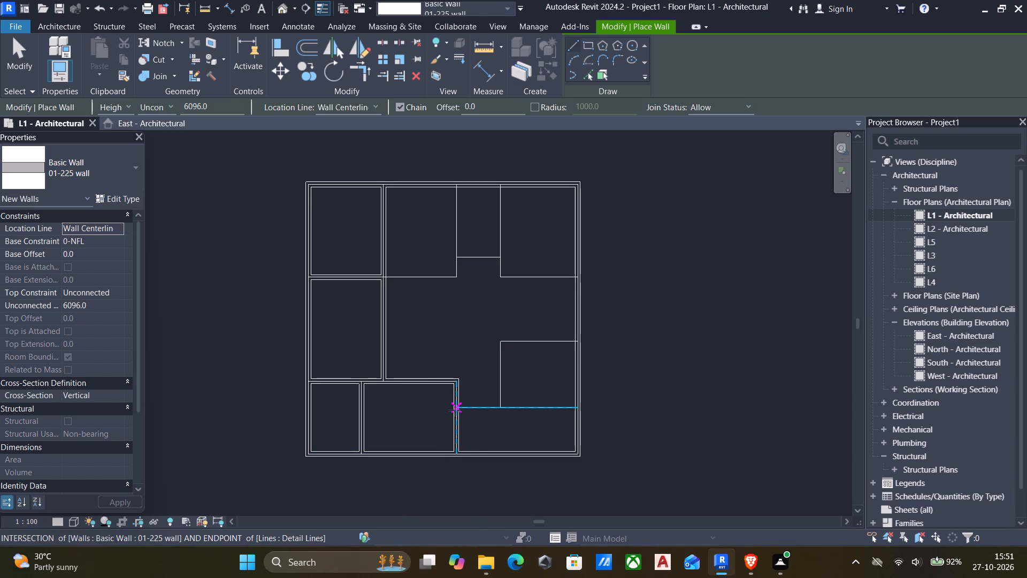
Draw the southeast room's north wall, about 5492 mm long, and the north and west walls of the room above it.
{"action": "scroll", "coordinate": [602, 420], "scroll_direction": "up", "scroll_amount": 4}
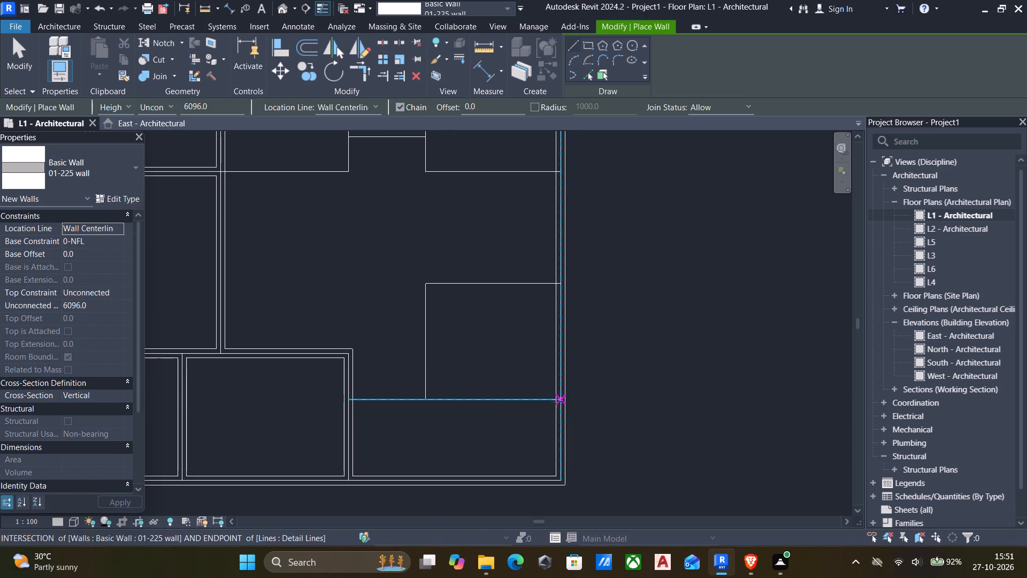
{"action": "left_click", "coordinate": [557, 398]}
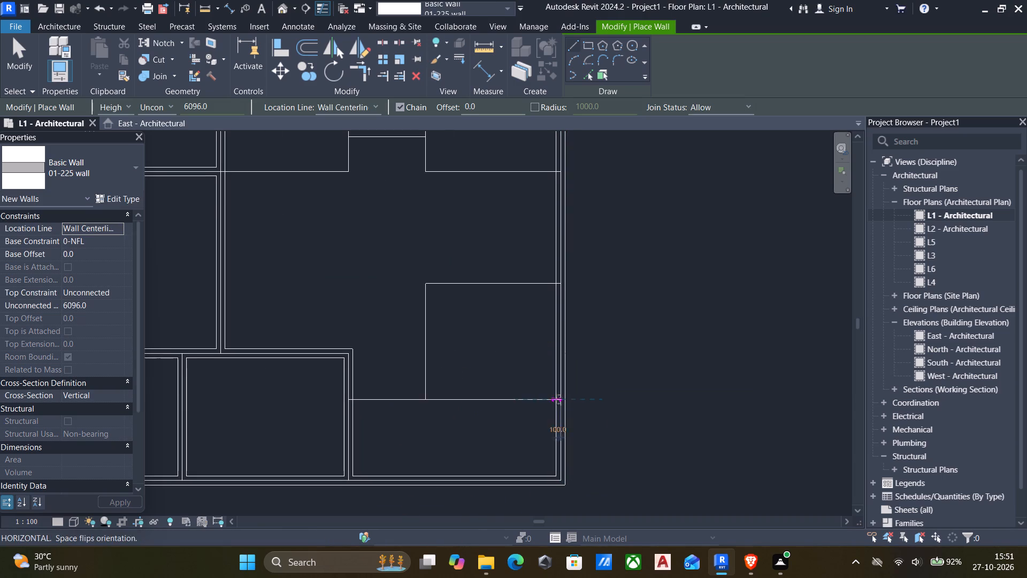
{"action": "left_click", "coordinate": [348, 404]}
{"action": "key", "text": "Escape"}
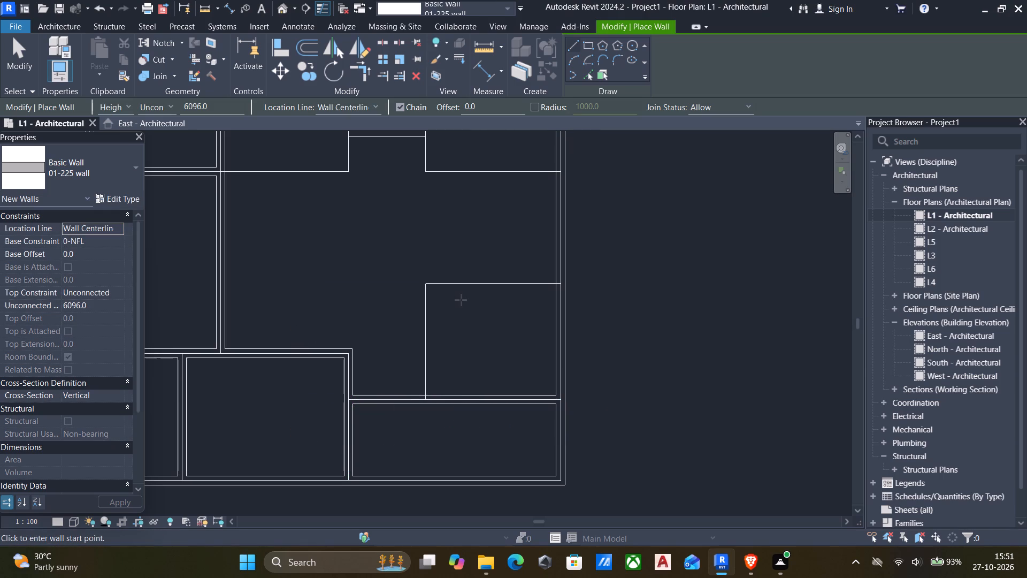
{"action": "left_click", "coordinate": [564, 284]}
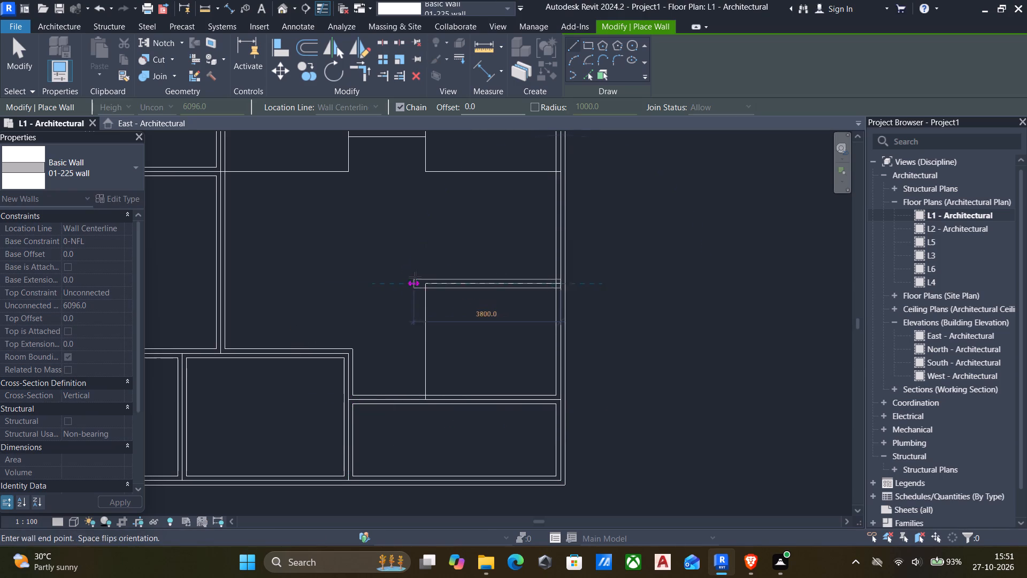
{"action": "left_click", "coordinate": [425, 281]}
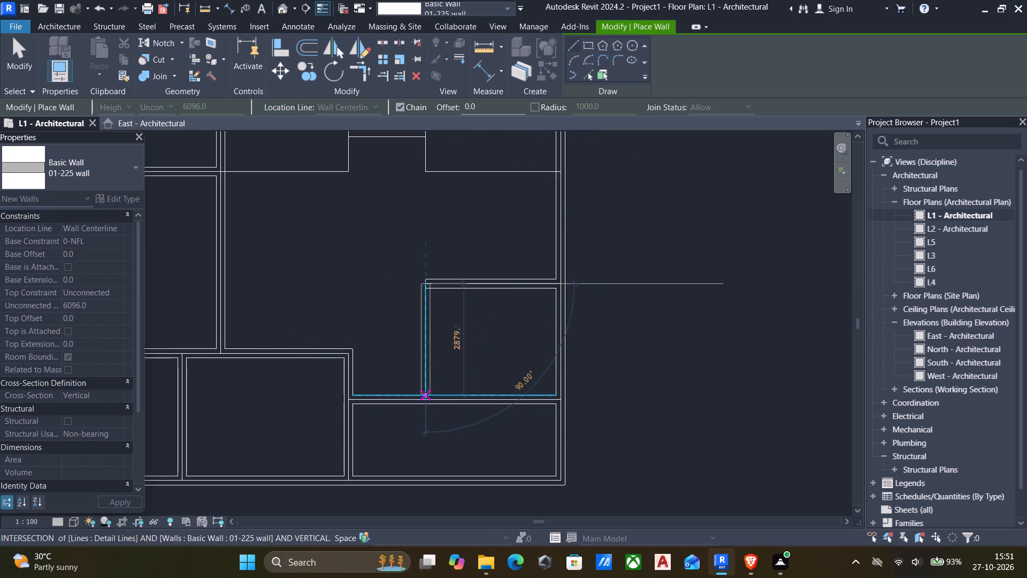
{"action": "left_click", "coordinate": [425, 399]}
{"action": "key", "text": "Escape"}
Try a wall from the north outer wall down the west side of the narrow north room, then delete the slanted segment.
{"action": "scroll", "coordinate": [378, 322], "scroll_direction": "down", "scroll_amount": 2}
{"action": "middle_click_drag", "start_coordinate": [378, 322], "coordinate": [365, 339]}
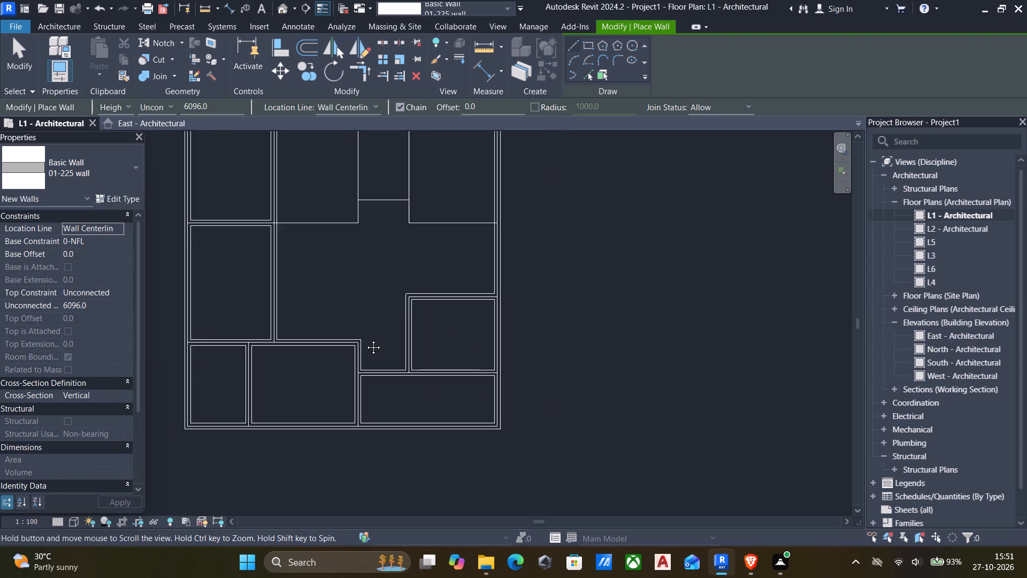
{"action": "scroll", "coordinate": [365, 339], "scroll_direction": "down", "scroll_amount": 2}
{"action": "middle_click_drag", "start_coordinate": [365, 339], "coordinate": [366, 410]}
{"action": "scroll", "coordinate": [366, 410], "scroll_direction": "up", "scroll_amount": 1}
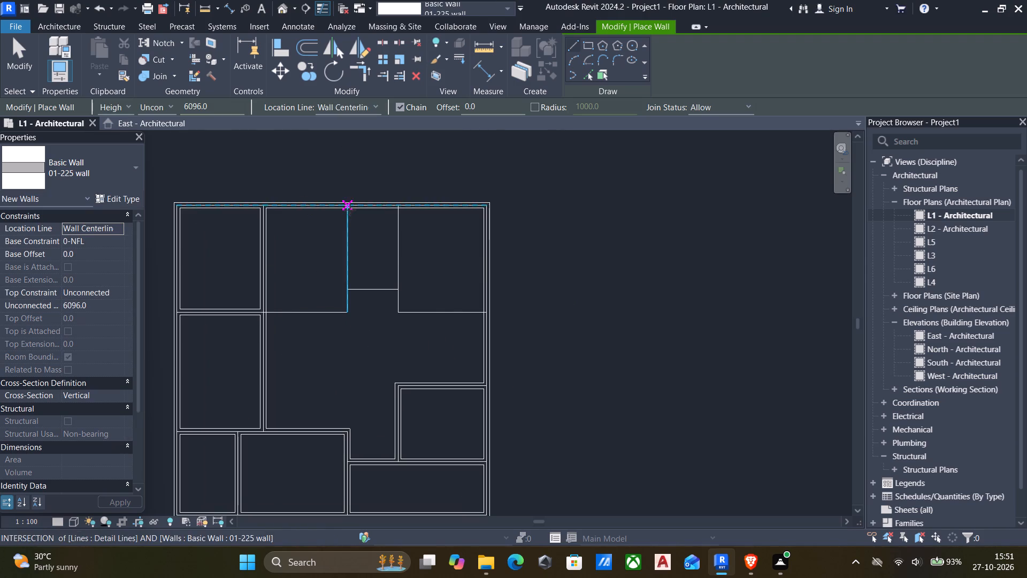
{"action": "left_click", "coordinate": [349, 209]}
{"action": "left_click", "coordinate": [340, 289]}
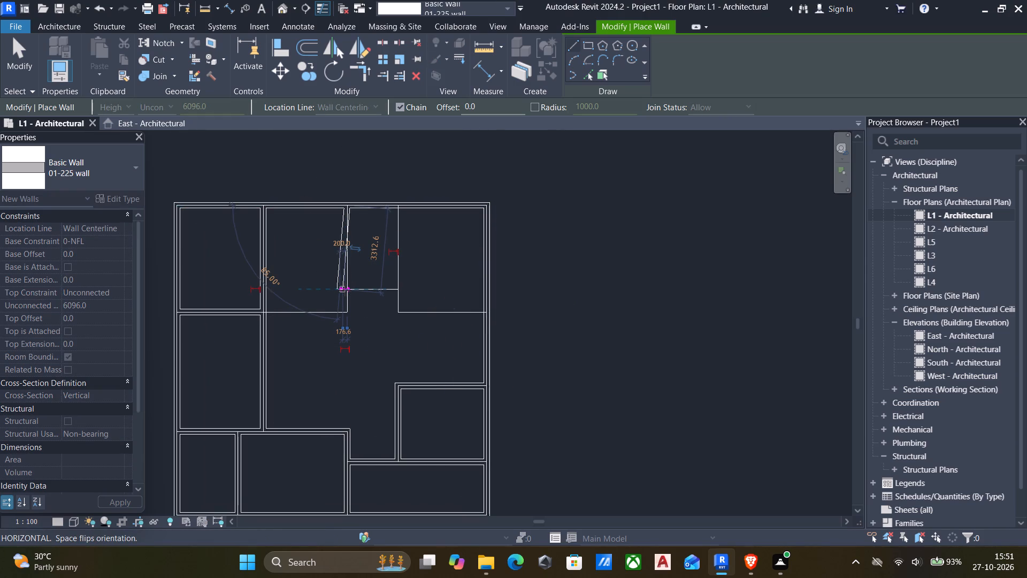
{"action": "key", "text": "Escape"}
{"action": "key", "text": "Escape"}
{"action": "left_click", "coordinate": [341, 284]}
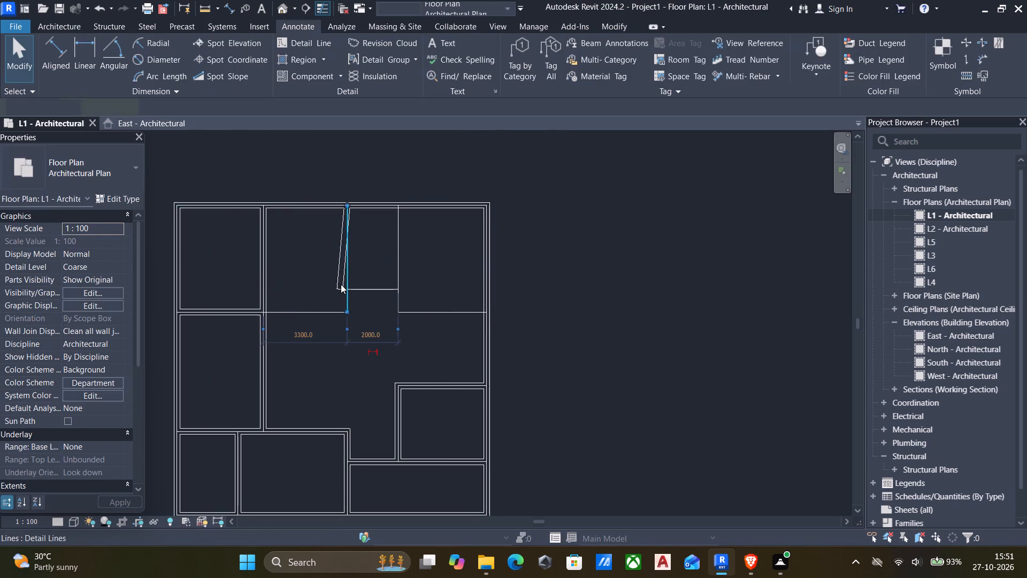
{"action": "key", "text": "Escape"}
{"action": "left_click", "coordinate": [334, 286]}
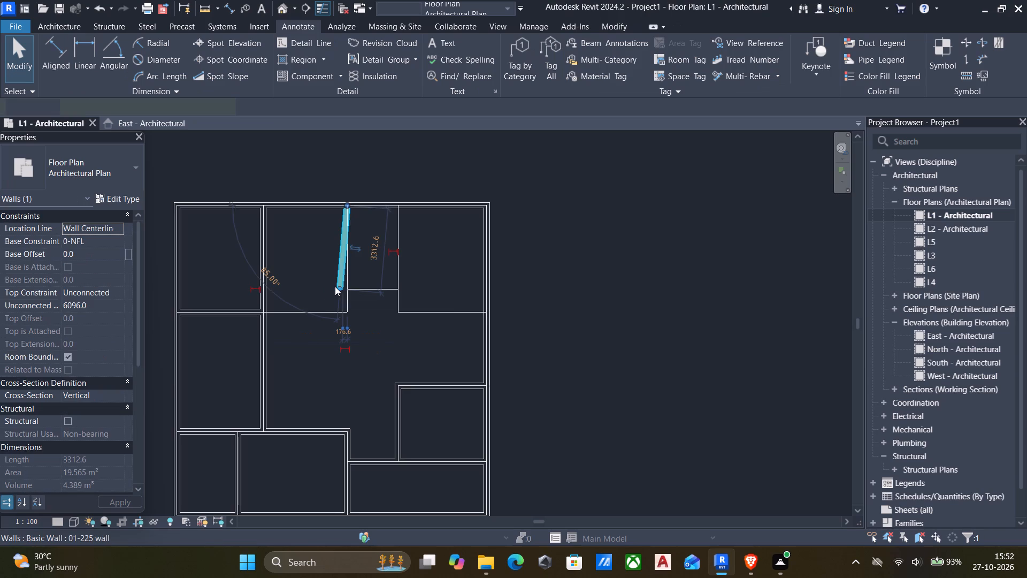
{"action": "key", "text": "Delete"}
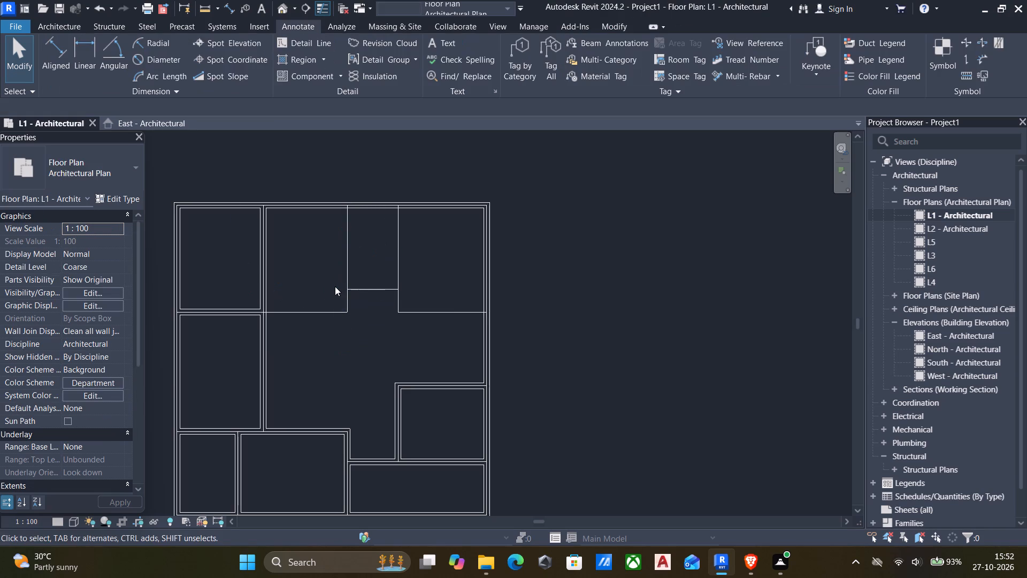
Draw 01-225 walls along the west, south and east sides of the narrow north room, following the detail lines.
{"action": "type", "text": "wa"}
{"action": "left_click", "coordinate": [350, 212]}
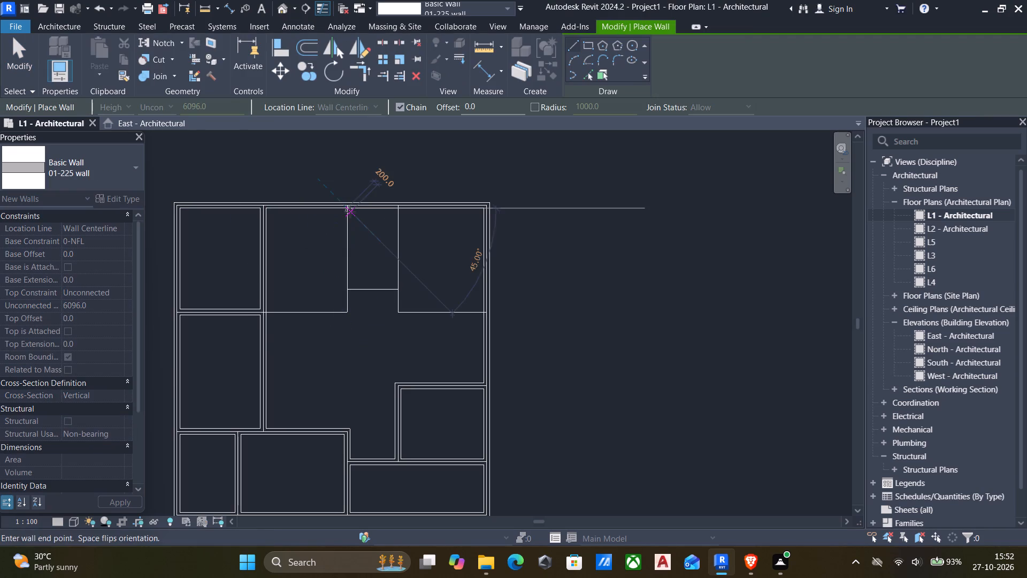
{"action": "left_click", "coordinate": [352, 286]}
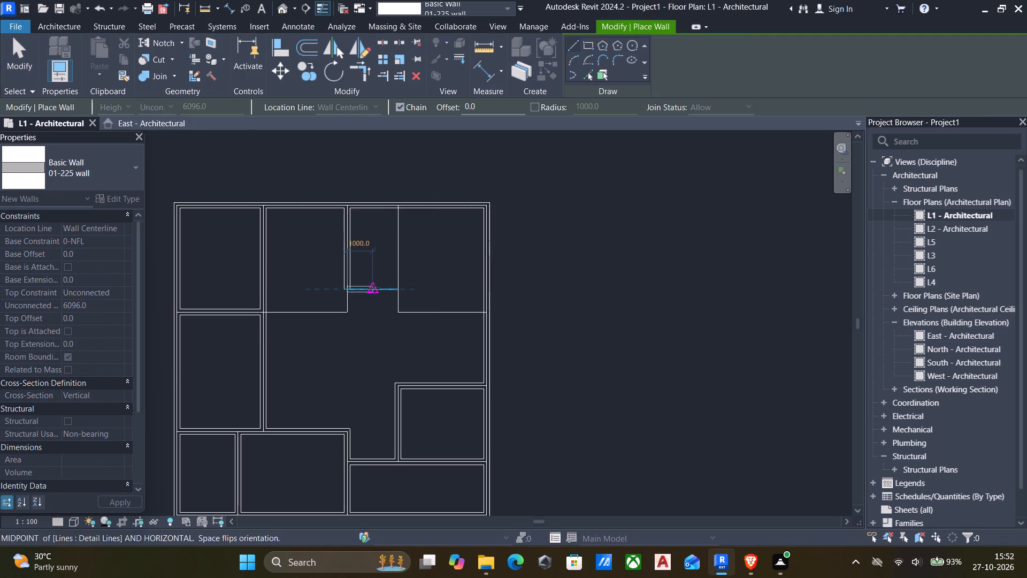
{"action": "left_click", "coordinate": [402, 290]}
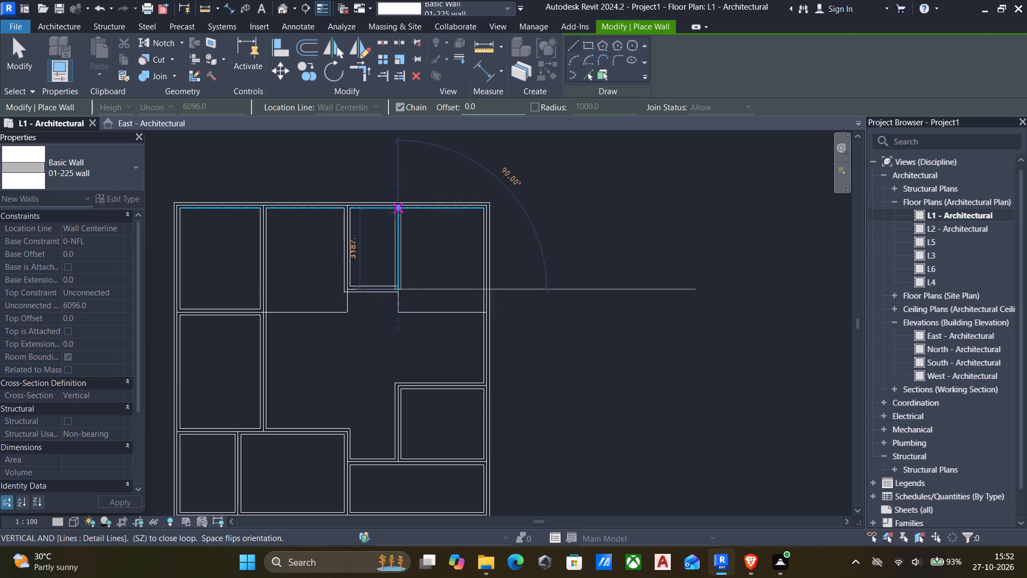
{"action": "left_click", "coordinate": [395, 210]}
{"action": "key", "text": "Escape"}
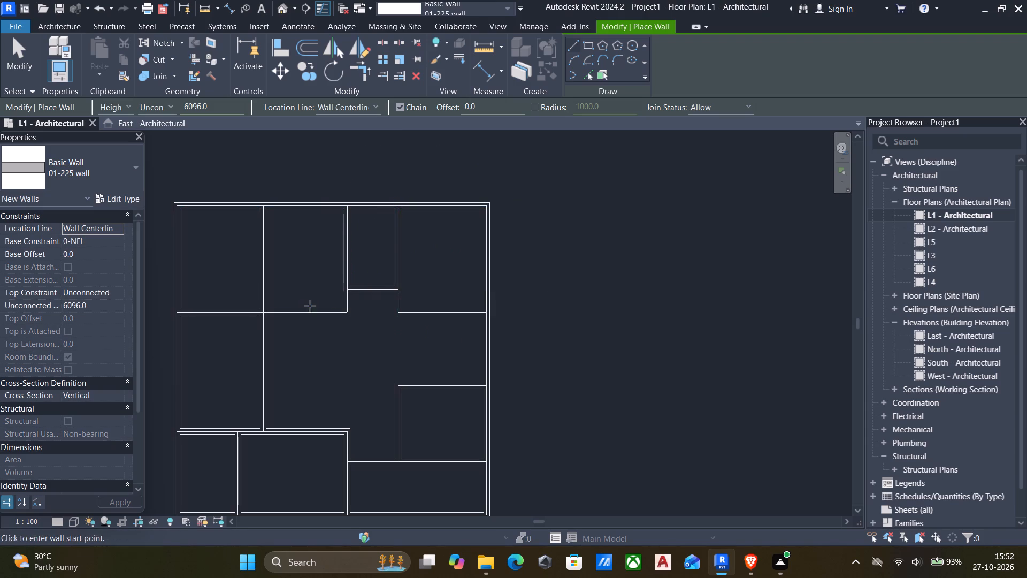
Draw a 3300 mm 01-225 wall along the south side of the room west of the narrow north room, joining it up to that room's southwest corner.
{"action": "left_click", "coordinate": [260, 316]}
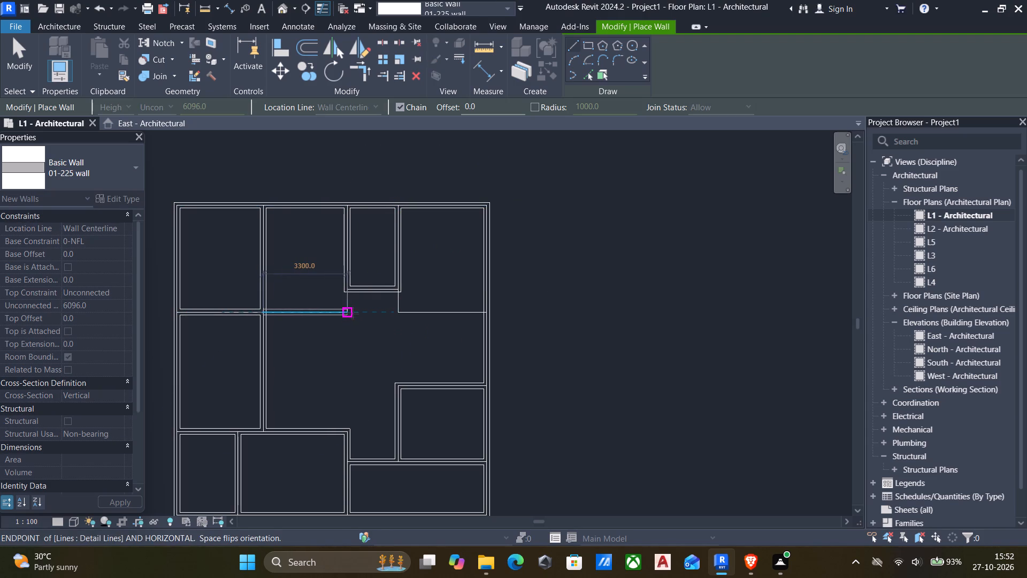
{"action": "scroll", "coordinate": [353, 313], "scroll_direction": "up", "scroll_amount": 3}
{"action": "left_click", "coordinate": [344, 311]}
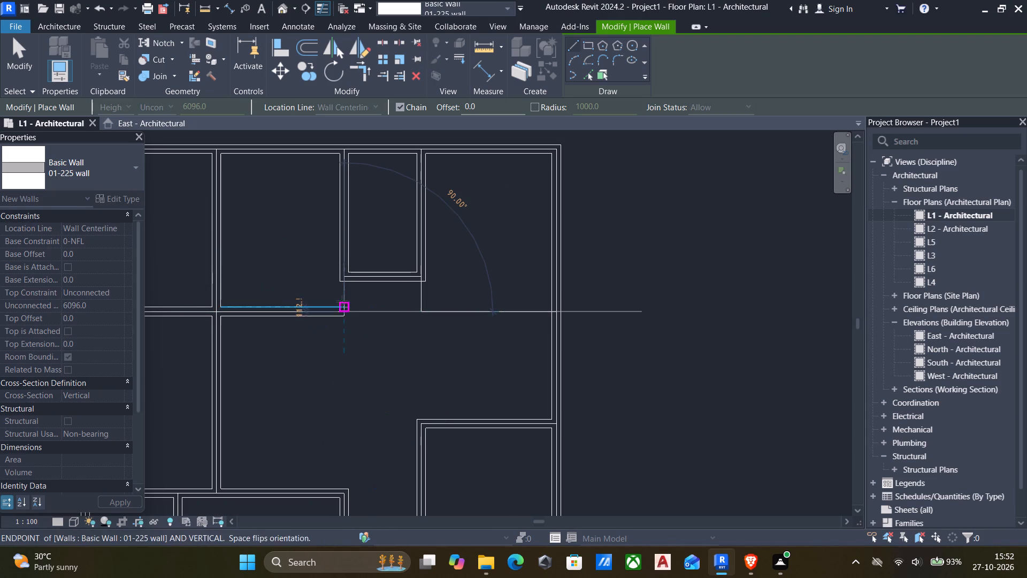
{"action": "left_click", "coordinate": [342, 281]}
{"action": "key", "text": "Escape"}
Draw 01-225 walls from the narrow room's southeast corner down and across the south side of the northeast room to the east outer wall.
{"action": "left_click", "coordinate": [419, 284]}
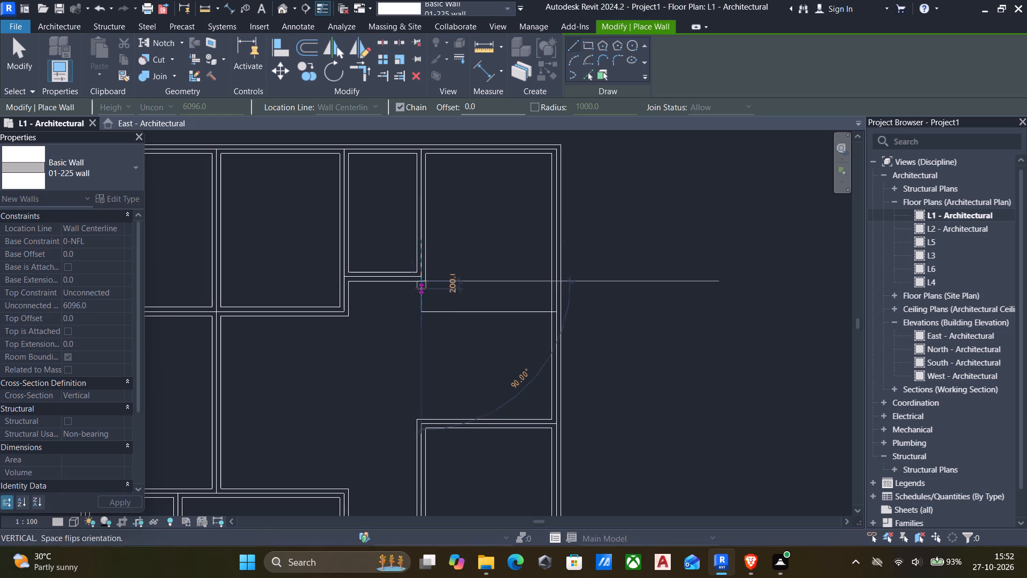
{"action": "left_click", "coordinate": [417, 309]}
{"action": "left_click", "coordinate": [554, 314]}
{"action": "key", "text": "Escape"}
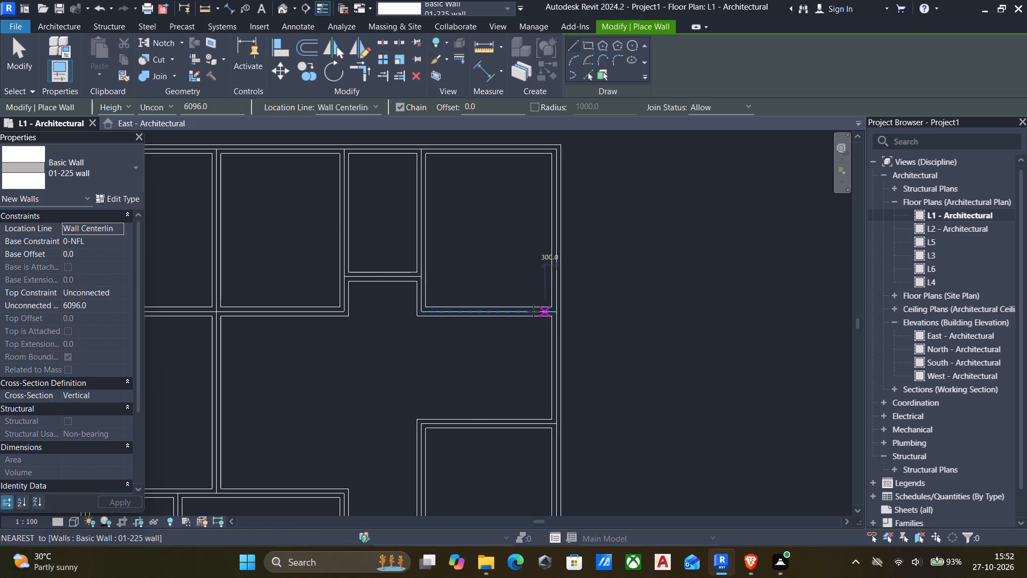
{"action": "scroll", "coordinate": [485, 333], "scroll_direction": "down", "scroll_amount": 3}
{"action": "middle_click_drag", "start_coordinate": [489, 345], "coordinate": [546, 343]}
{"action": "key", "text": "Escape"}
Select the whole plan, filter the selection to Lines (<Thin Lines>) only, and delete those detail lines.
{"action": "scroll", "coordinate": [417, 257], "scroll_direction": "down", "scroll_amount": 4}
{"action": "left_click_drag", "start_coordinate": [269, 188], "coordinate": [601, 431]}
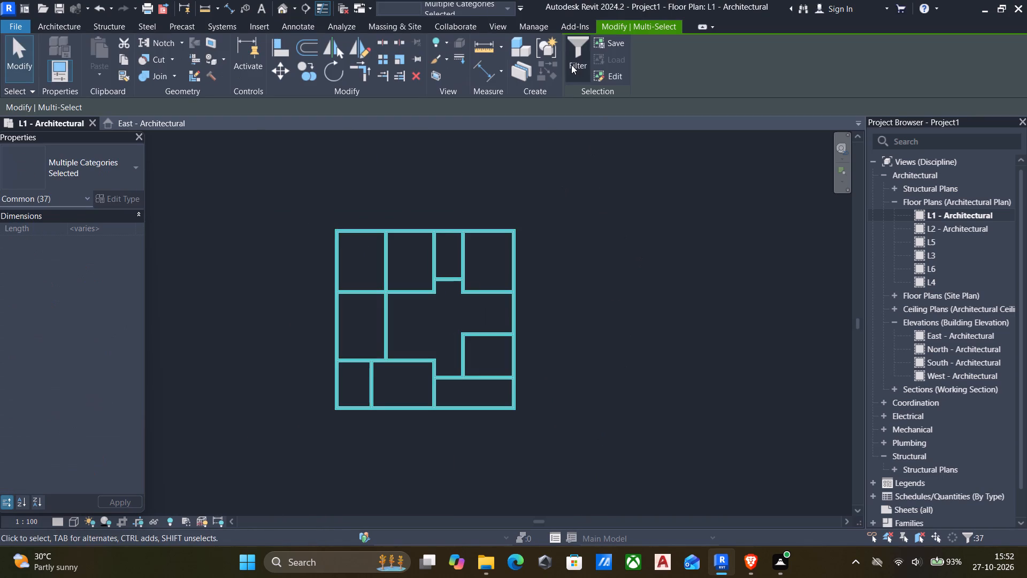
{"action": "left_click", "coordinate": [571, 65]}
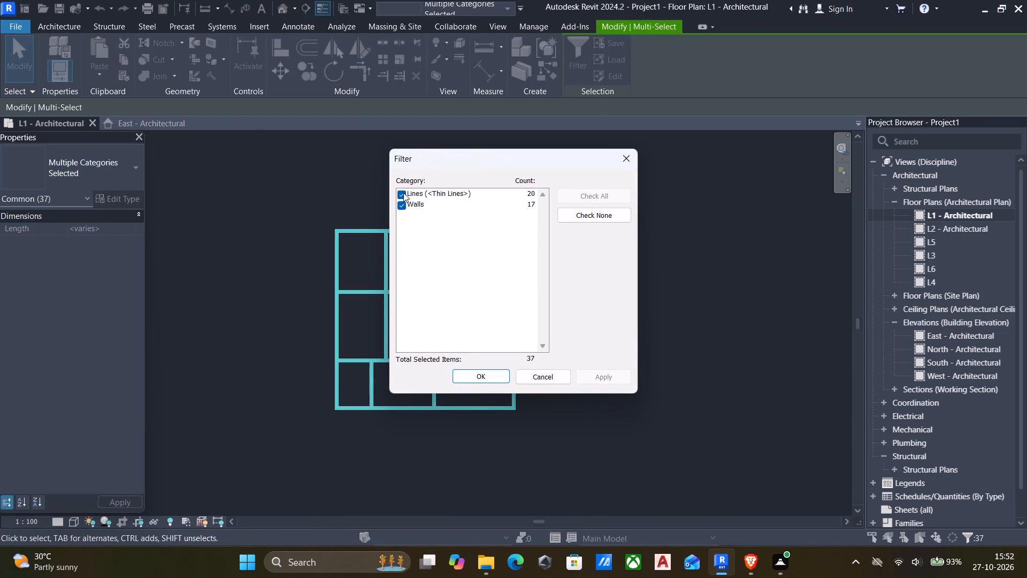
{"action": "left_click", "coordinate": [401, 199]}
{"action": "left_click", "coordinate": [401, 206]}
{"action": "left_click", "coordinate": [401, 194]}
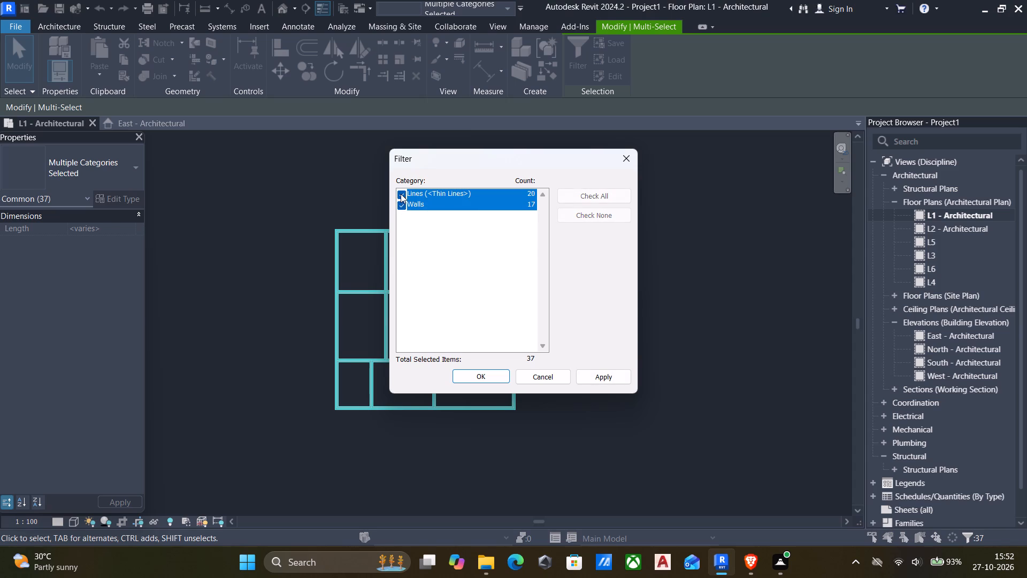
{"action": "left_click", "coordinate": [407, 203]}
{"action": "left_click", "coordinate": [424, 280]}
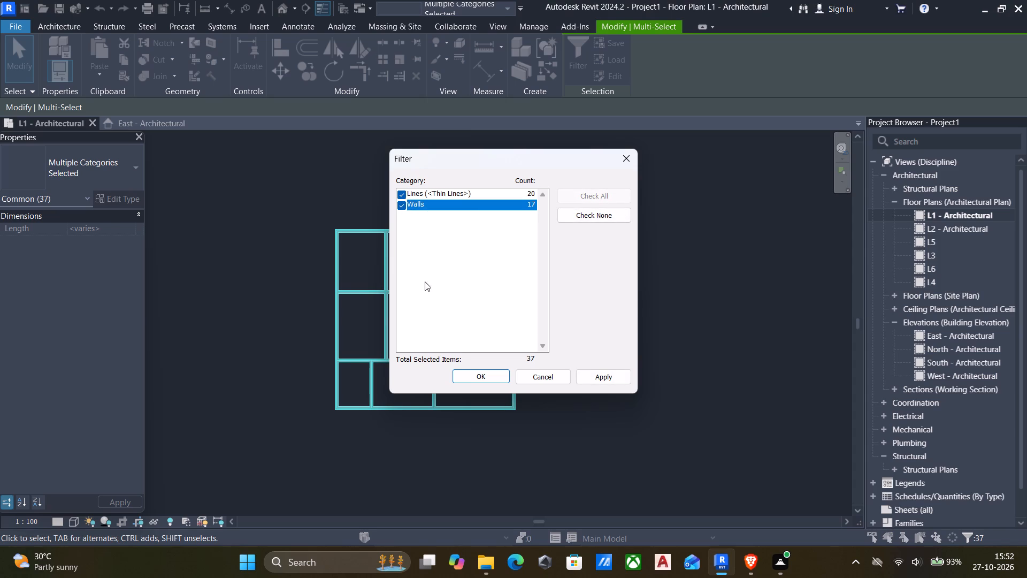
{"action": "left_click", "coordinate": [578, 215]}
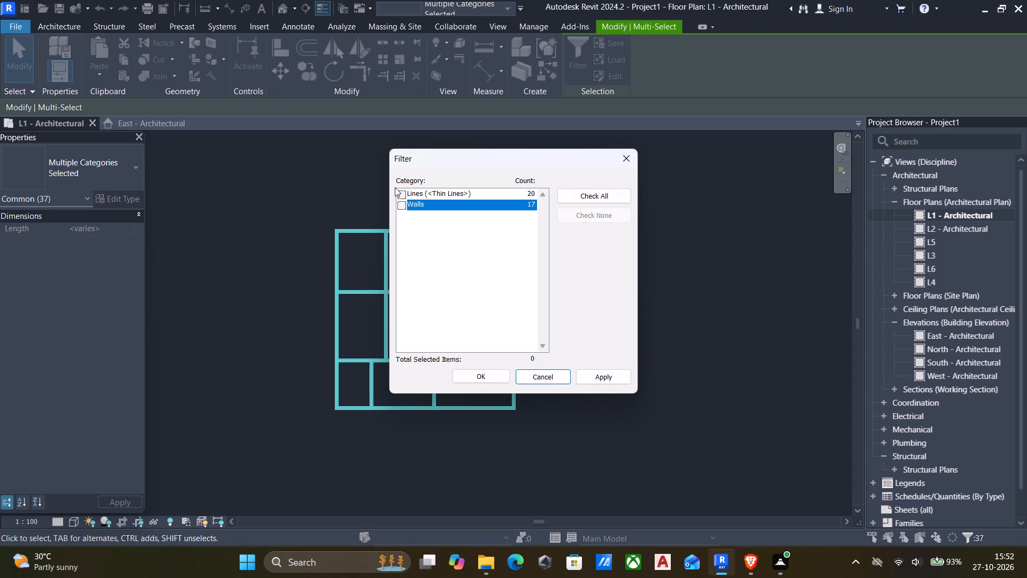
{"action": "left_click", "coordinate": [405, 190]}
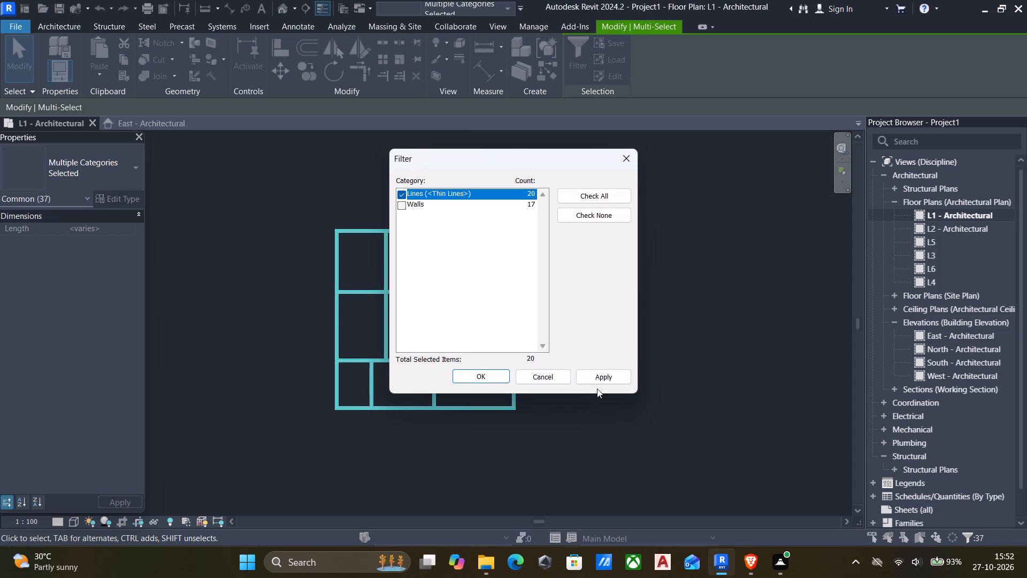
{"action": "left_click", "coordinate": [601, 377]}
{"action": "left_click", "coordinate": [457, 382]}
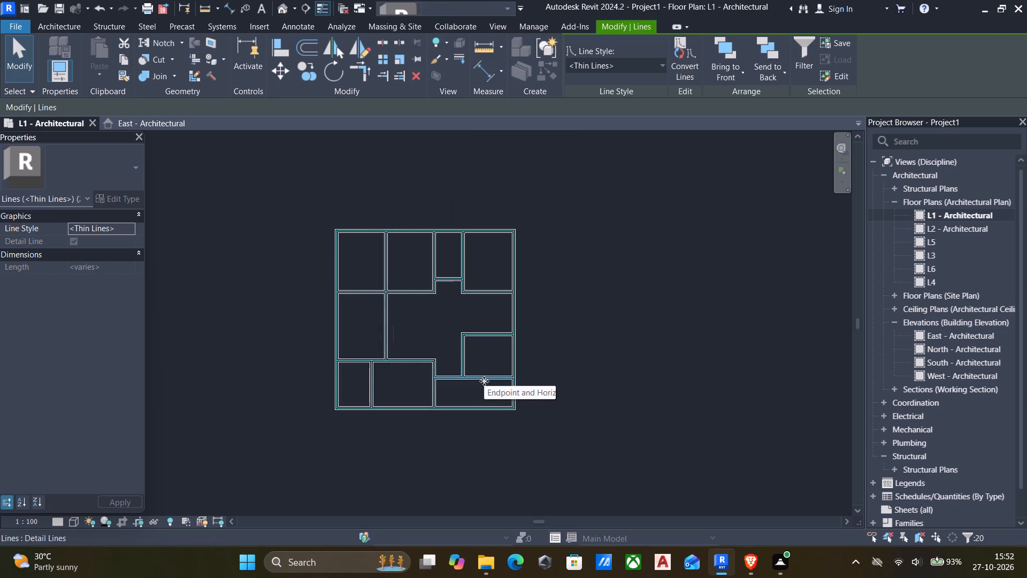
{"action": "key", "text": "Delete"}
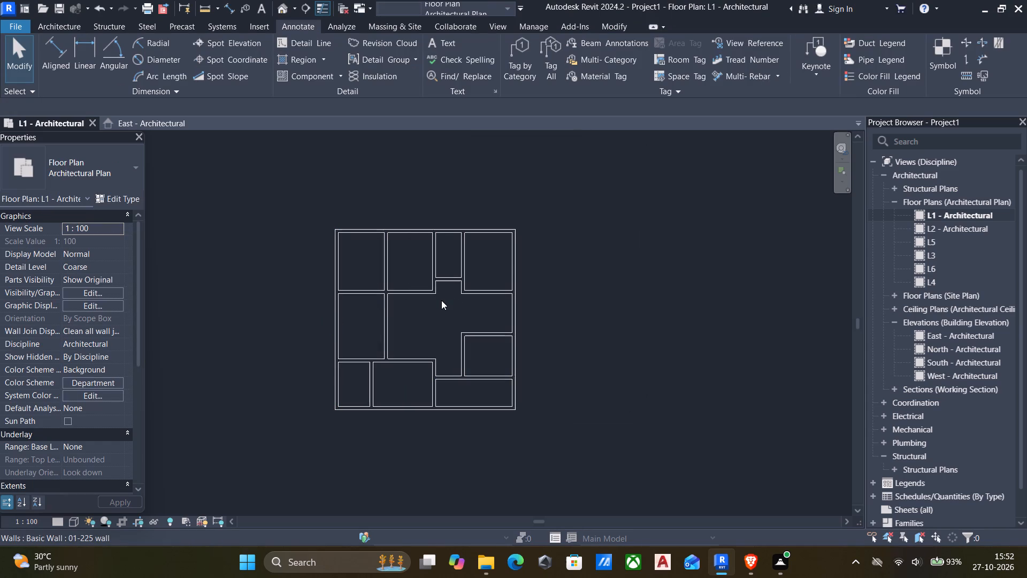
Select all the plan's walls and look through the levels offered for their Top Constraint.
{"action": "middle_click_drag", "start_coordinate": [417, 300], "coordinate": [440, 334]}
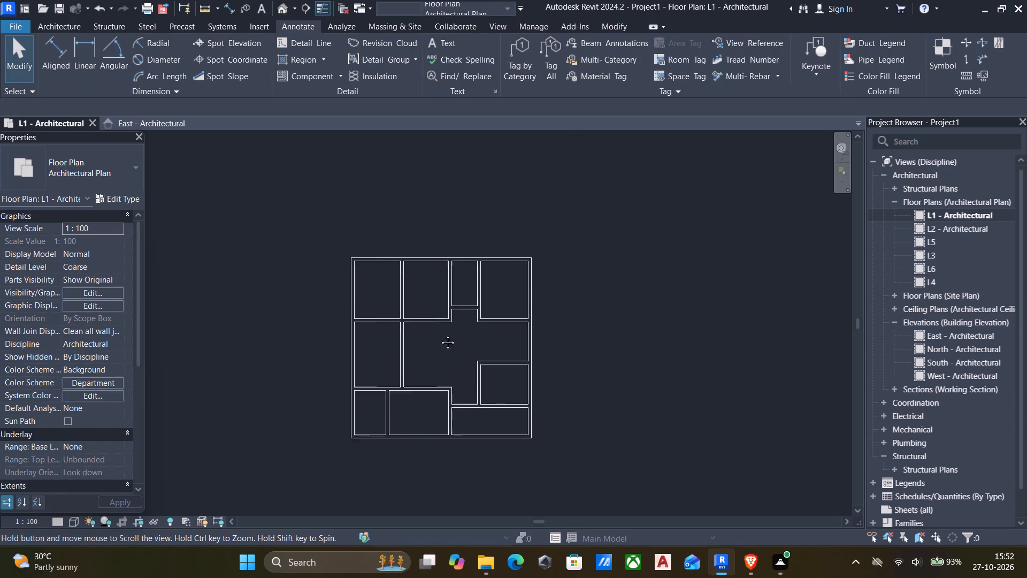
{"action": "middle_click_drag", "start_coordinate": [440, 334], "coordinate": [494, 384]}
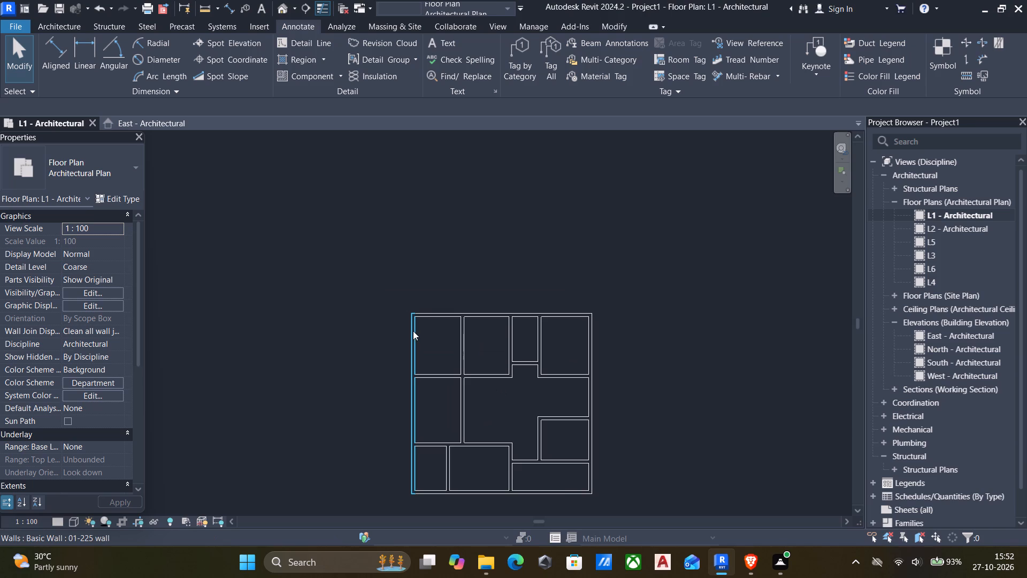
{"action": "scroll", "coordinate": [413, 331], "scroll_direction": "down", "scroll_amount": 4}
{"action": "left_click_drag", "start_coordinate": [312, 298], "coordinate": [623, 459]}
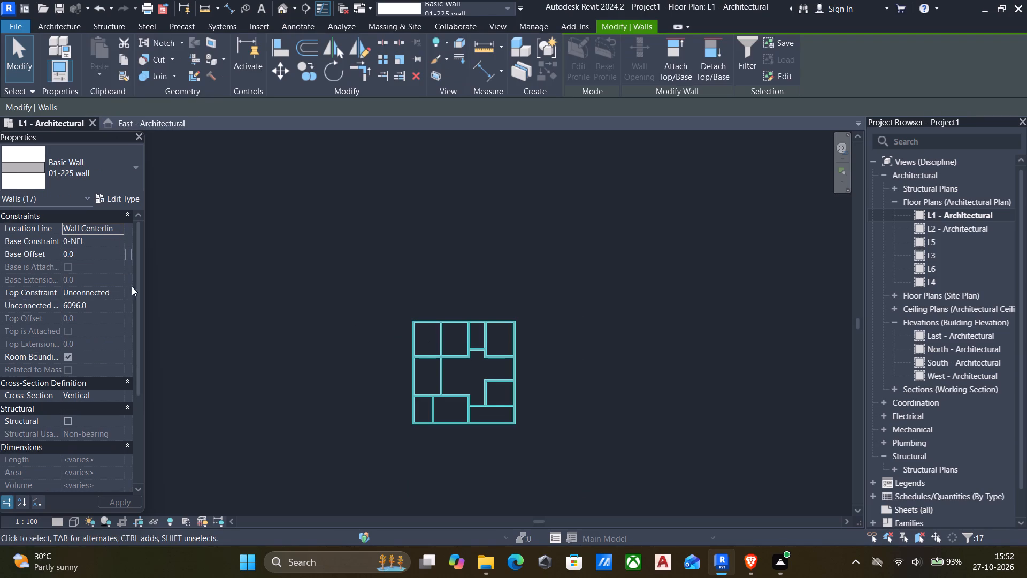
{"action": "left_click", "coordinate": [116, 298]}
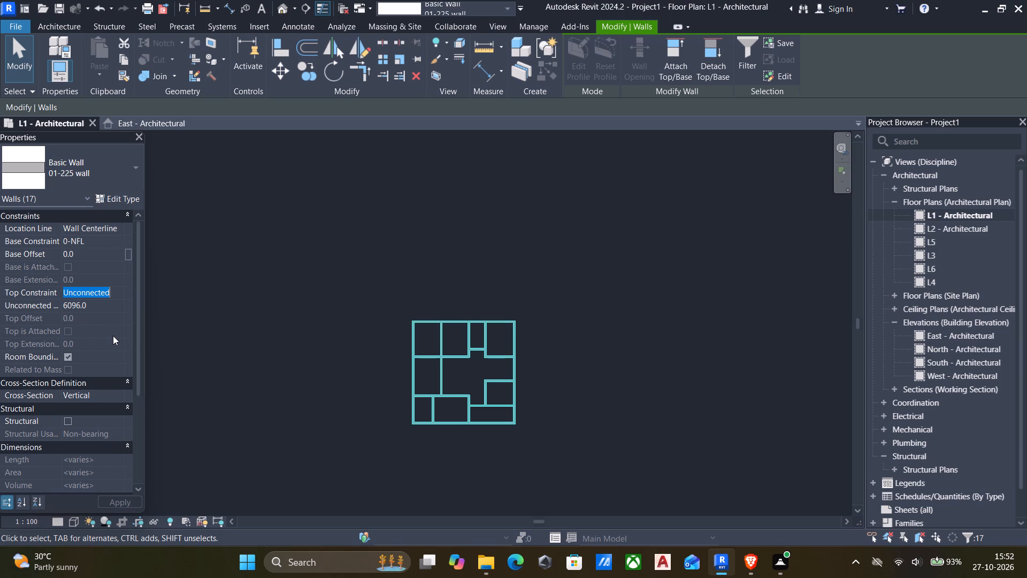
{"action": "scroll", "coordinate": [112, 334], "scroll_direction": "up", "scroll_amount": 5}
{"action": "scroll", "coordinate": [112, 334], "scroll_direction": "down", "scroll_amount": 6}
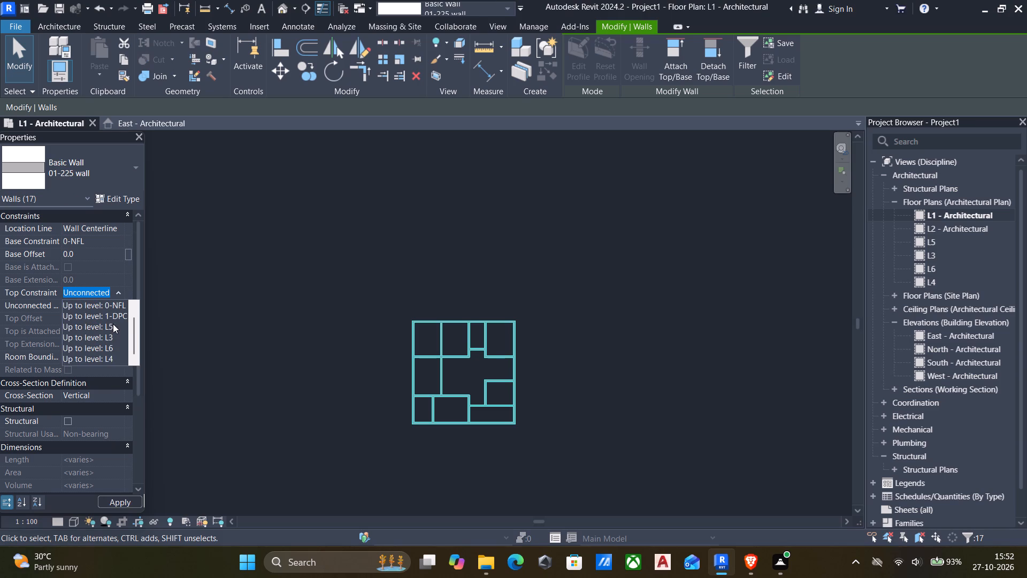
Open the L5 floor plan and the East elevation, and examine the level names and elevations.
{"action": "double_click", "coordinate": [924, 239]}
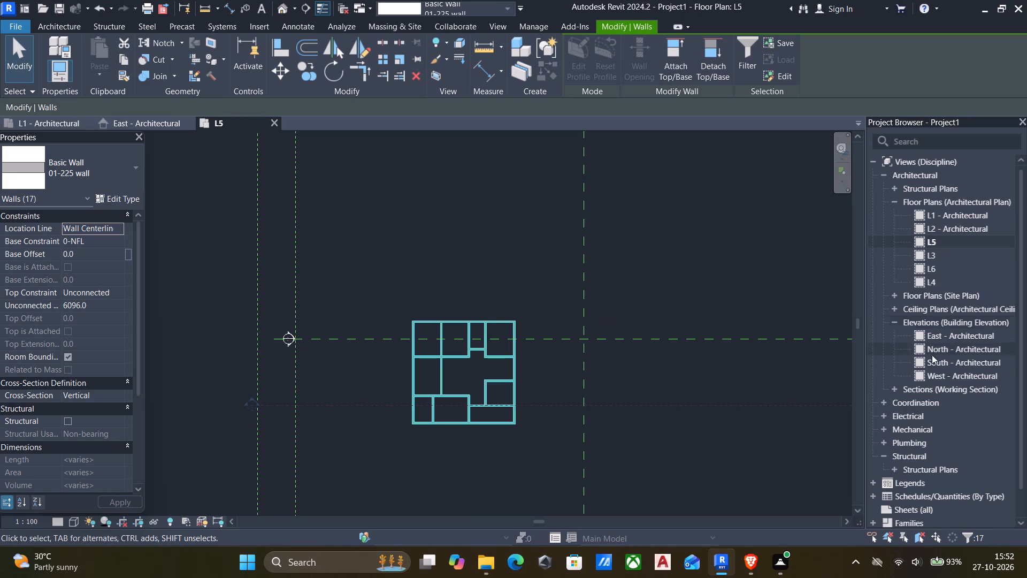
{"action": "double_click", "coordinate": [958, 341]}
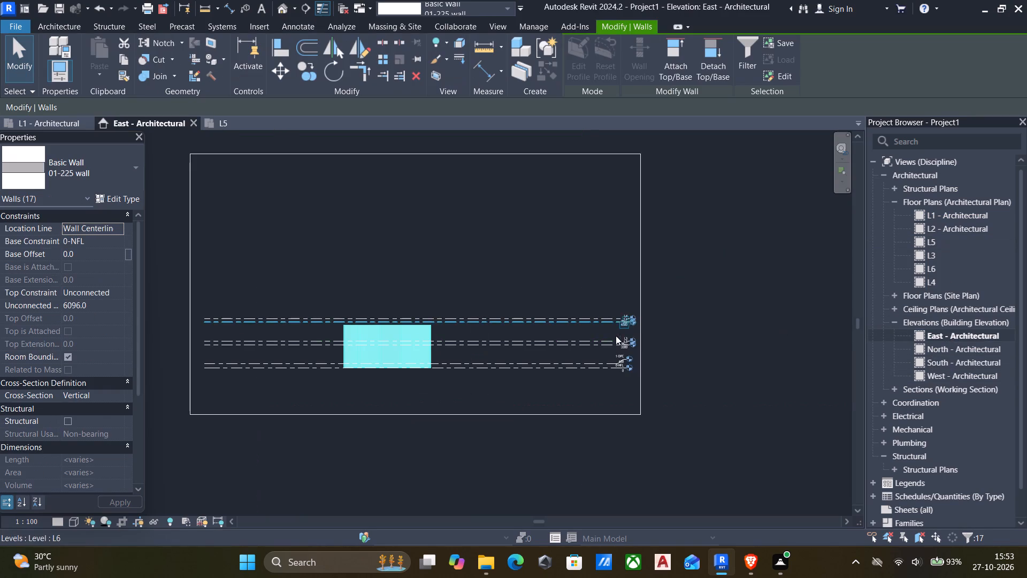
{"action": "scroll", "coordinate": [618, 336], "scroll_direction": "up", "scroll_amount": 4}
{"action": "scroll", "coordinate": [642, 376], "scroll_direction": "up", "scroll_amount": 5}
{"action": "scroll", "coordinate": [605, 334], "scroll_direction": "up", "scroll_amount": 4}
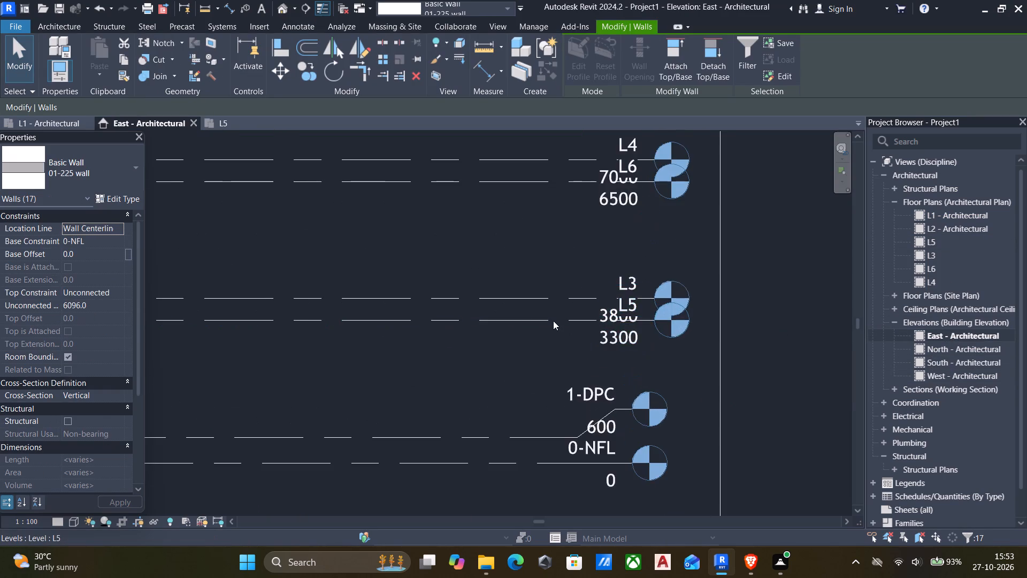
{"action": "scroll", "coordinate": [552, 321], "scroll_direction": "down", "scroll_amount": 6}
{"action": "scroll", "coordinate": [540, 322], "scroll_direction": "up", "scroll_amount": 5}
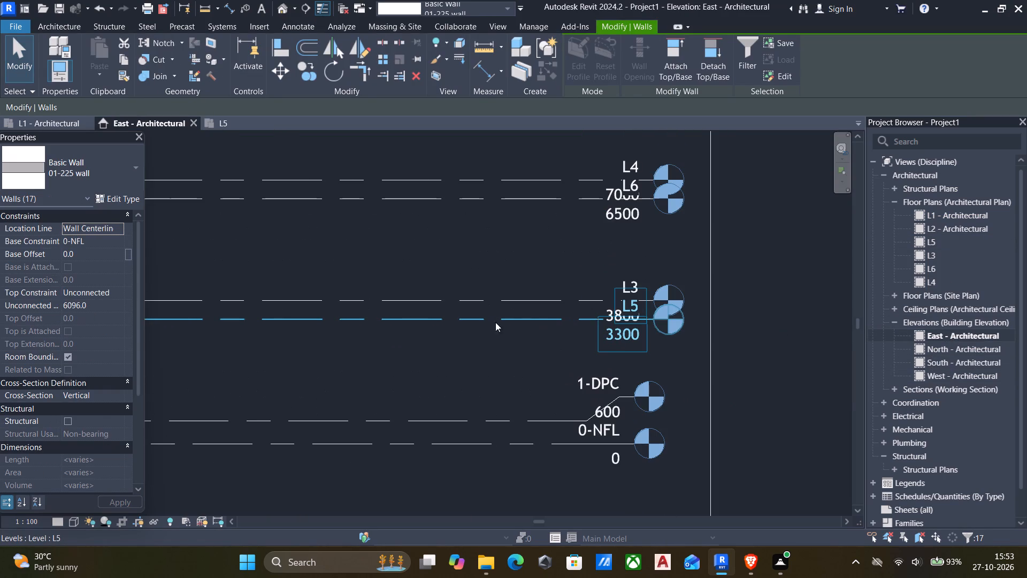
Select level L5 in the East elevation and view its type properties, leaving them unedited.
{"action": "left_click", "coordinate": [456, 318]}
{"action": "scroll", "coordinate": [526, 316], "scroll_direction": "down", "scroll_amount": 5}
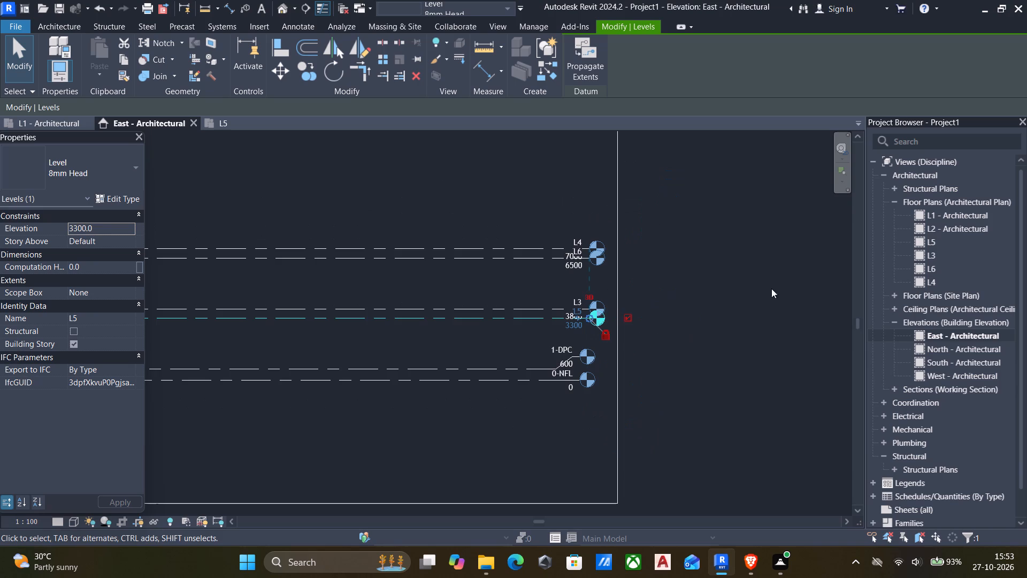
{"action": "left_click", "coordinate": [118, 197]}
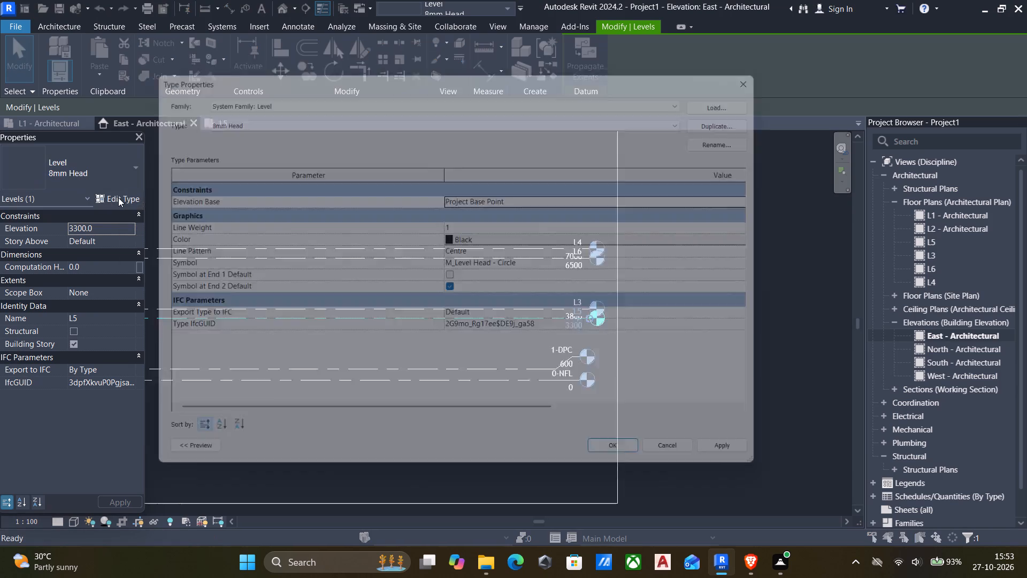
{"action": "left_click", "coordinate": [770, 69]}
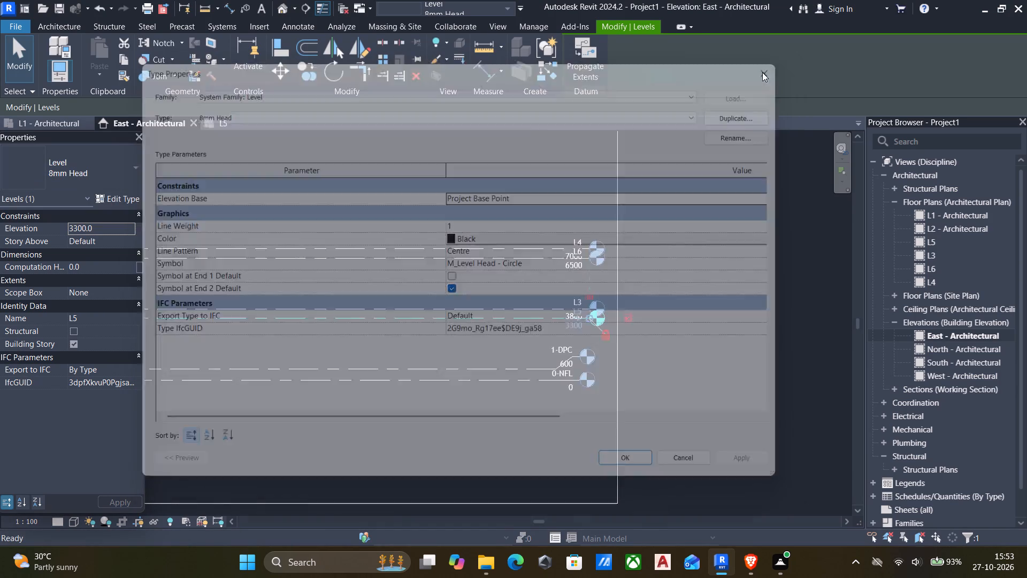
Browse the project's Annotation Symbols families, examining the level head entries and expanding M_Callout Head.
{"action": "scroll", "coordinate": [1000, 361], "scroll_direction": "down", "scroll_amount": 8}
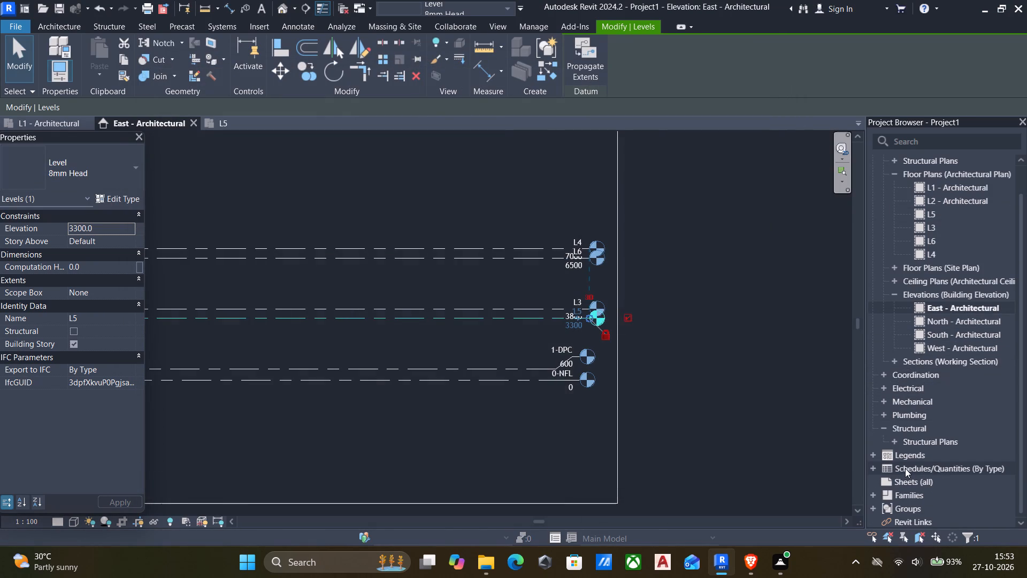
{"action": "left_click", "coordinate": [873, 497]}
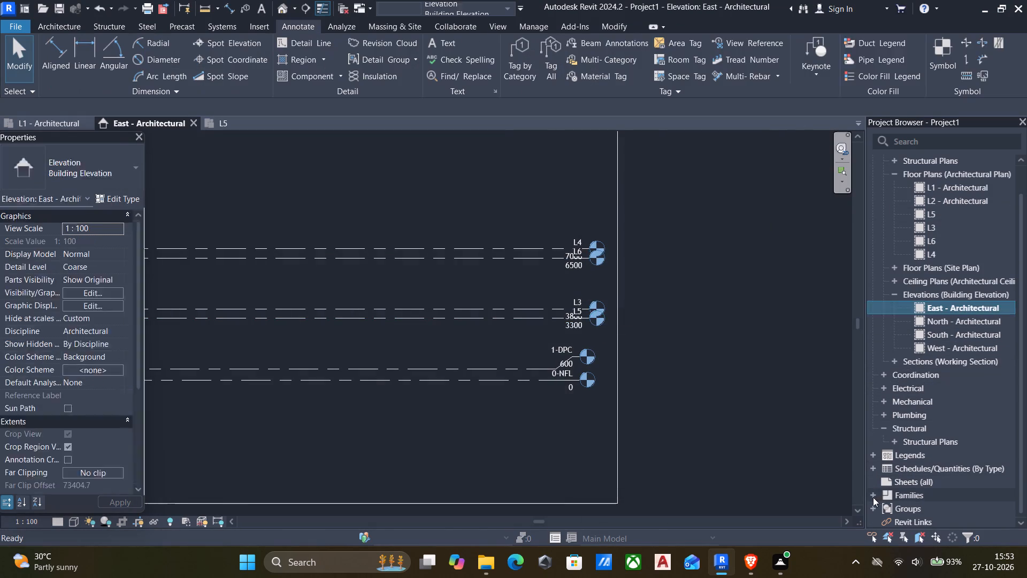
{"action": "scroll", "coordinate": [897, 453], "scroll_direction": "down", "scroll_amount": 7}
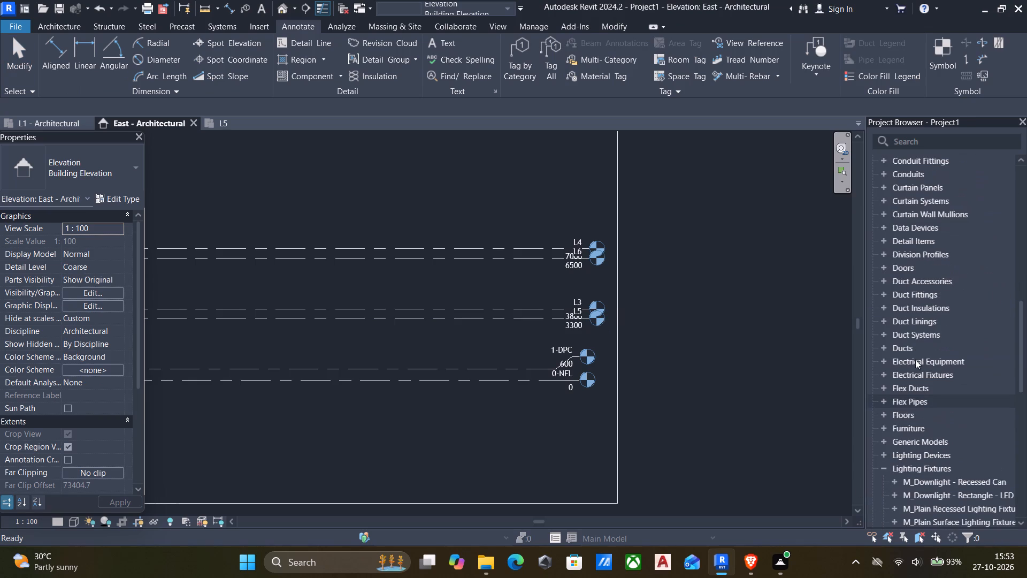
{"action": "scroll", "coordinate": [911, 210], "scroll_direction": "up", "scroll_amount": 3}
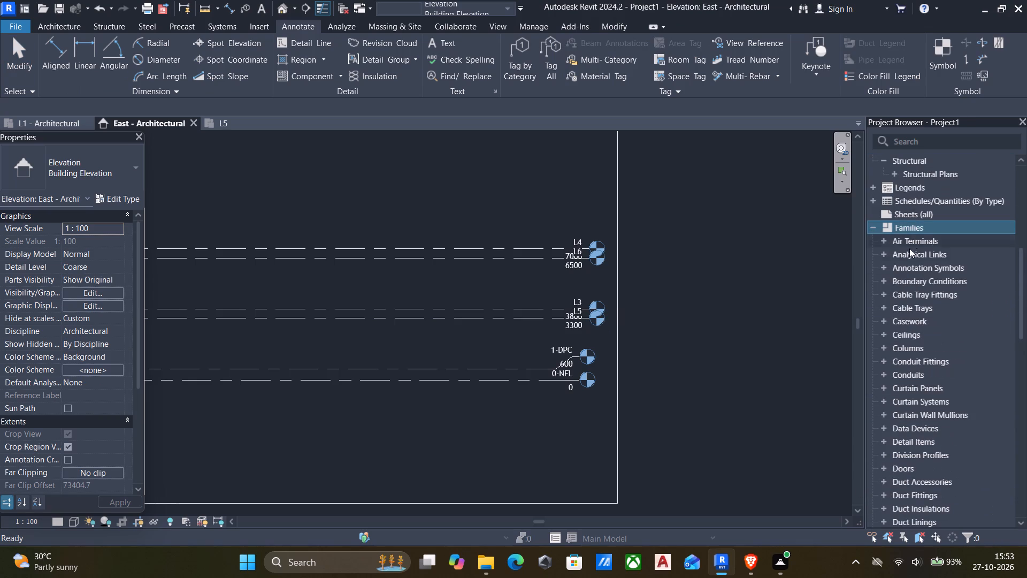
{"action": "left_click", "coordinate": [883, 266]}
{"action": "scroll", "coordinate": [946, 329], "scroll_direction": "down", "scroll_amount": 3}
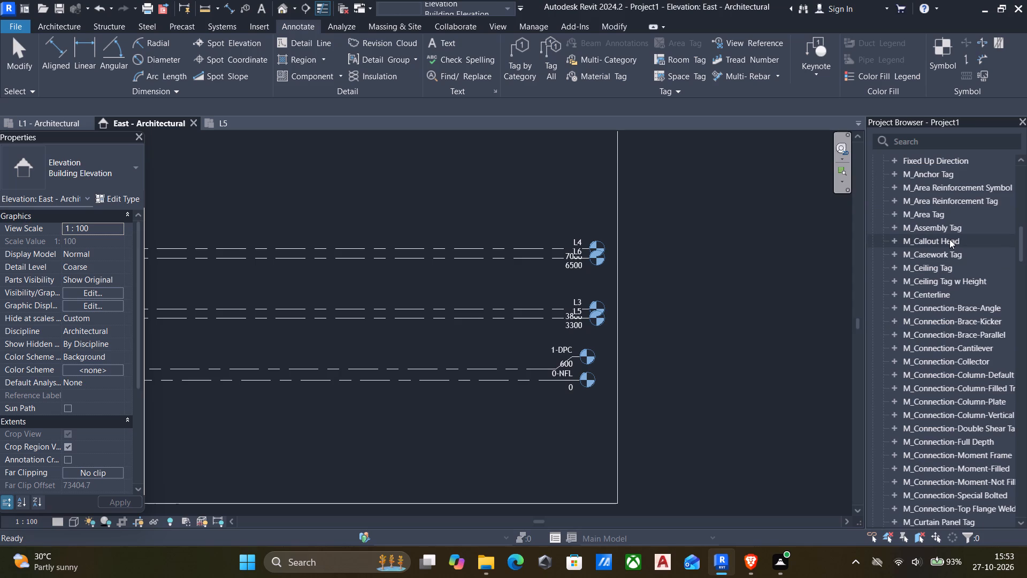
{"action": "scroll", "coordinate": [943, 188], "scroll_direction": "up", "scroll_amount": 1}
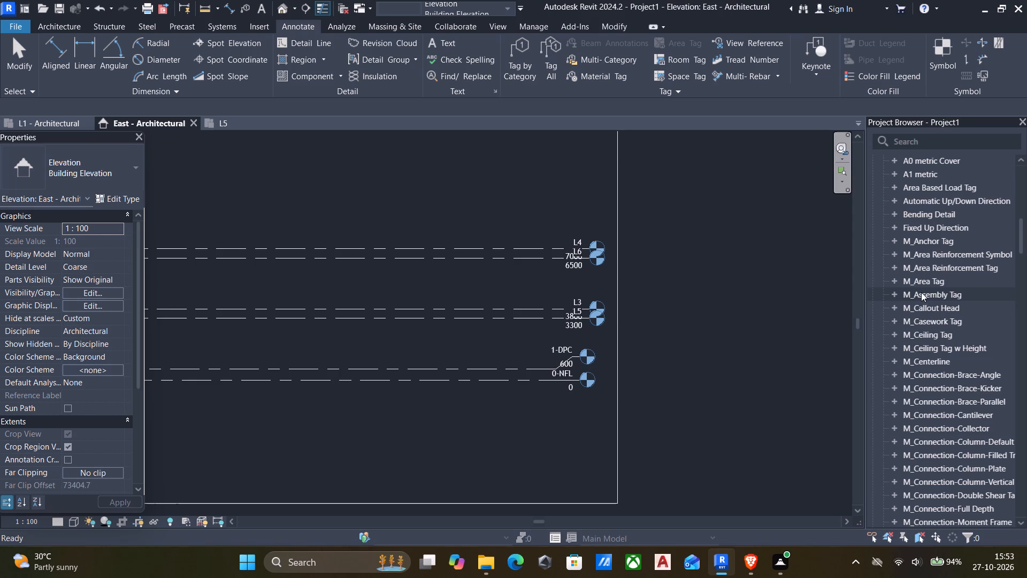
{"action": "scroll", "coordinate": [957, 337], "scroll_direction": "down", "scroll_amount": 4}
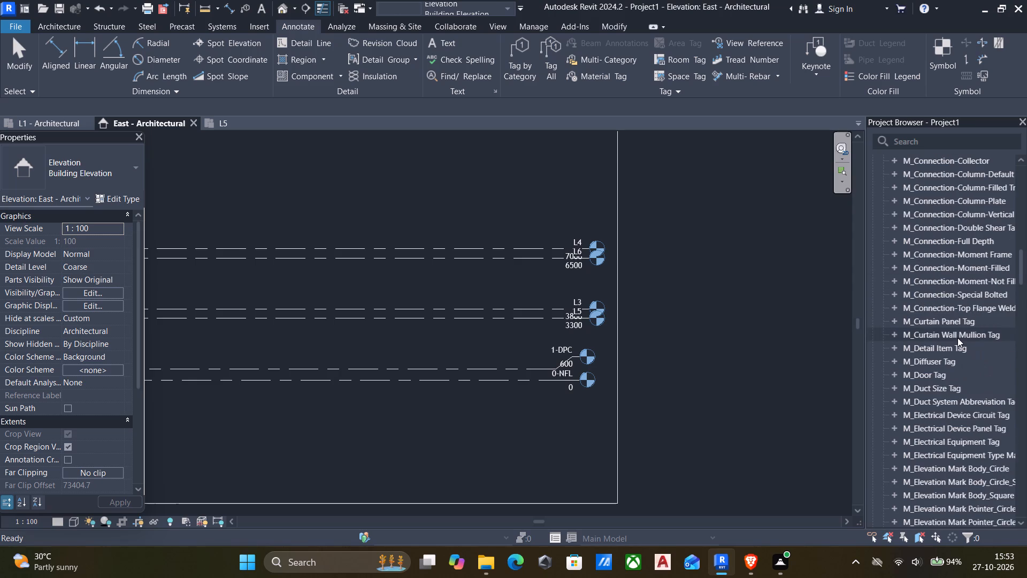
{"action": "scroll", "coordinate": [957, 338], "scroll_direction": "down", "scroll_amount": 7}
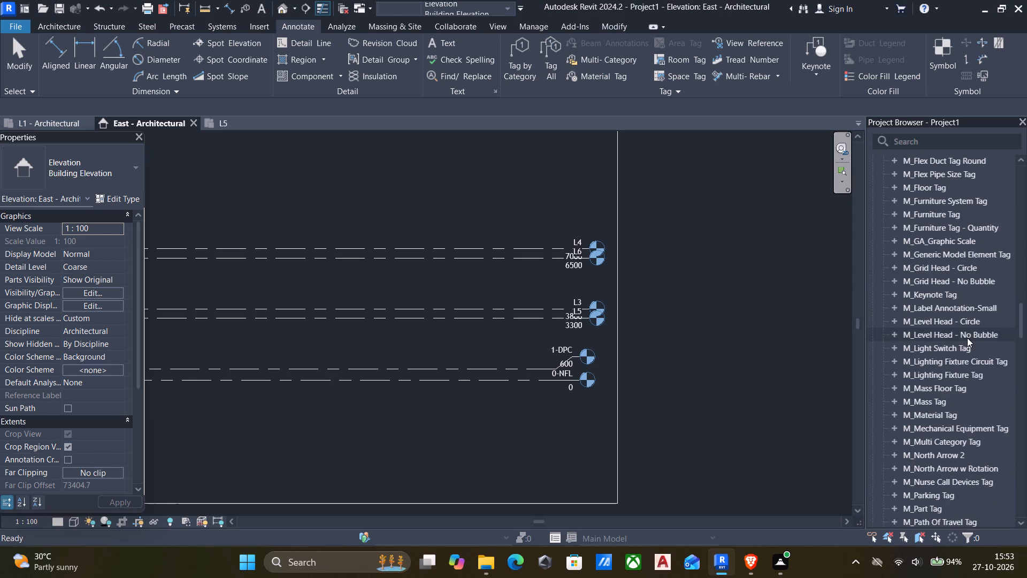
{"action": "scroll", "coordinate": [967, 338], "scroll_direction": "up", "scroll_amount": 6}
{"action": "scroll", "coordinate": [1026, 333], "scroll_direction": "up", "scroll_amount": 14}
{"action": "scroll", "coordinate": [959, 336], "scroll_direction": "up", "scroll_amount": 5}
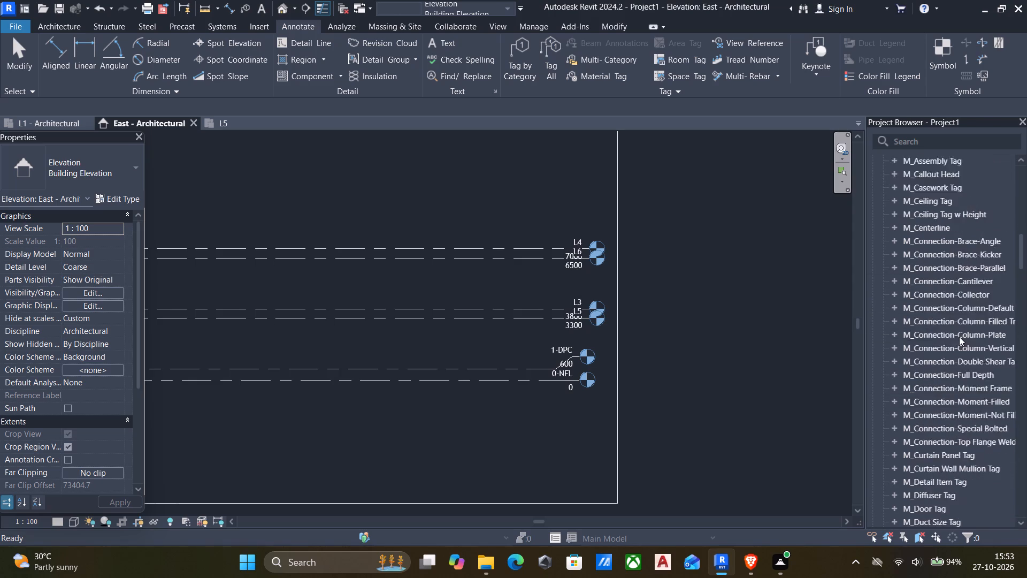
{"action": "scroll", "coordinate": [959, 337], "scroll_direction": "up", "scroll_amount": 4}
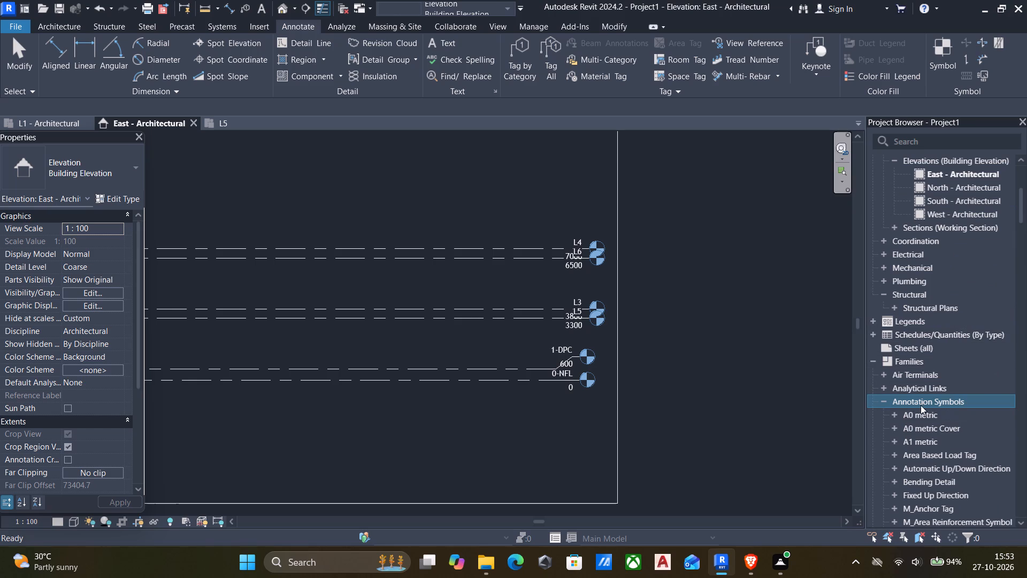
{"action": "scroll", "coordinate": [894, 395], "scroll_direction": "down", "scroll_amount": 2}
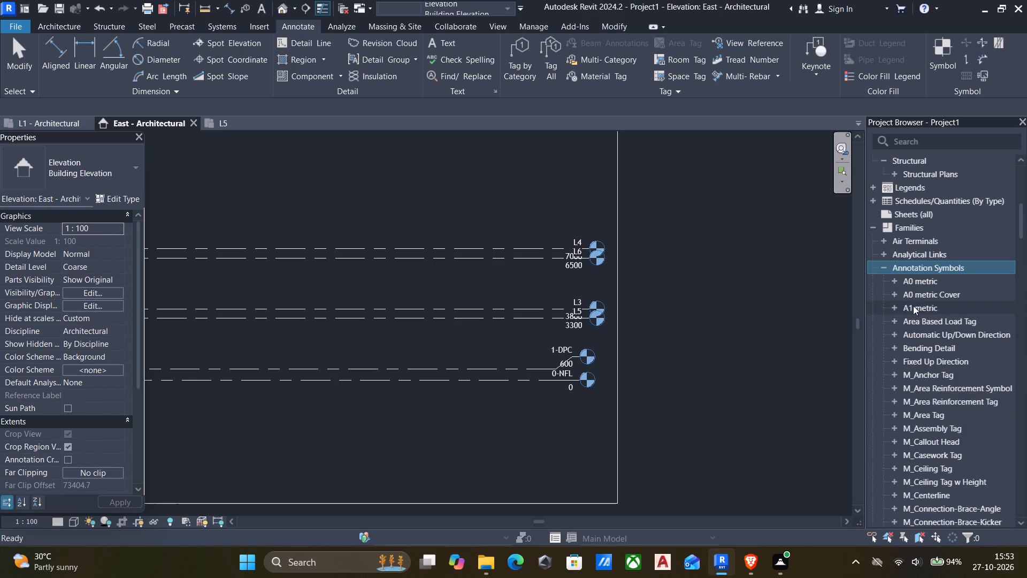
{"action": "left_click", "coordinate": [884, 265]}
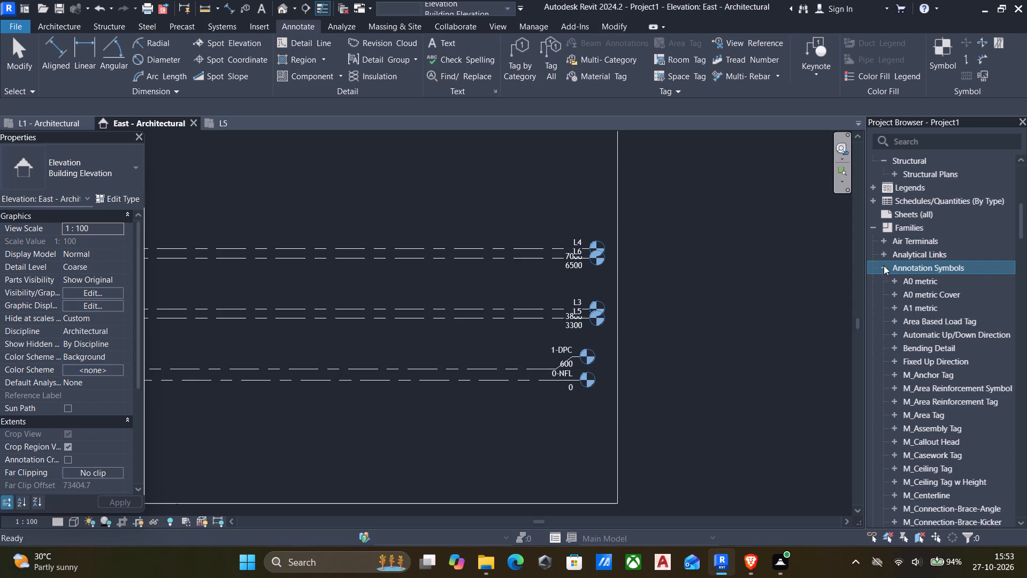
{"action": "left_click", "coordinate": [884, 265]}
{"action": "scroll", "coordinate": [932, 378], "scroll_direction": "down", "scroll_amount": 1}
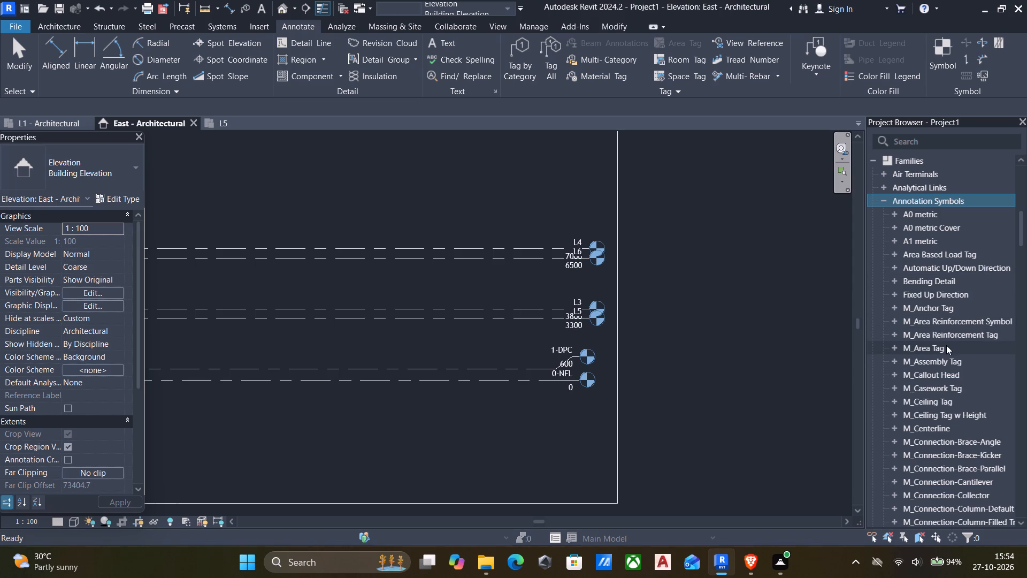
{"action": "left_click", "coordinate": [956, 375]}
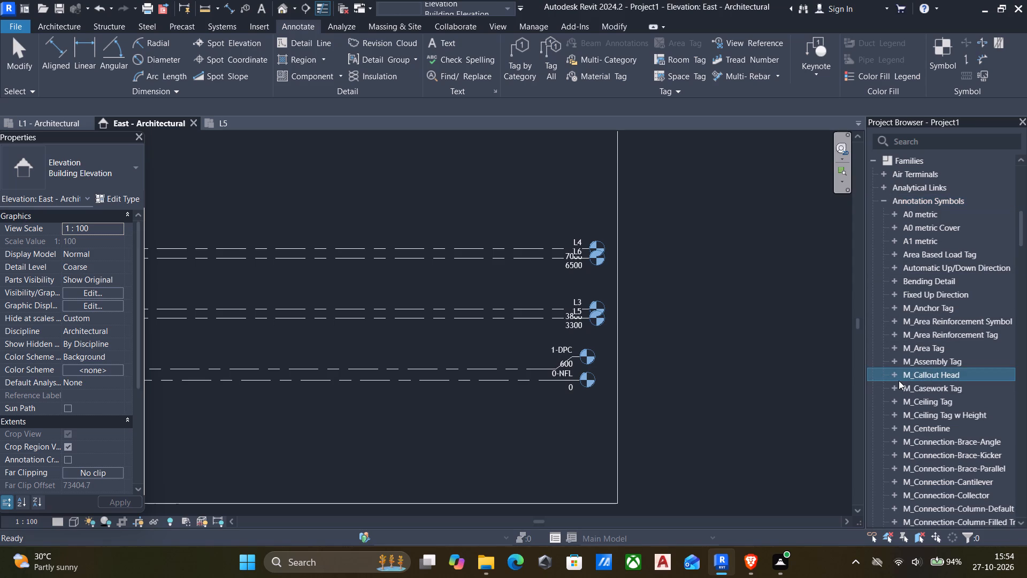
{"action": "left_click", "coordinate": [896, 374]}
{"action": "left_click", "coordinate": [934, 390]}
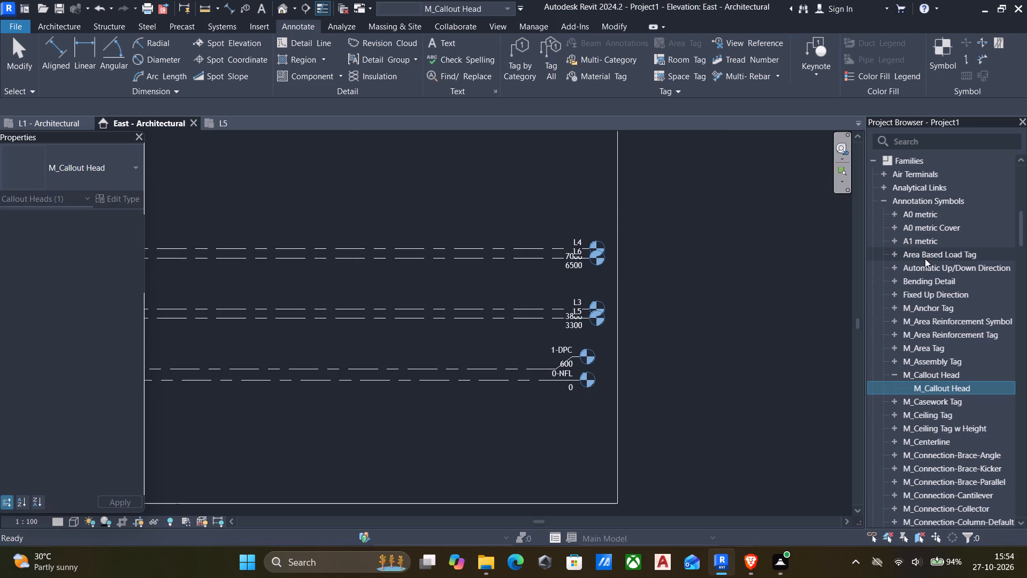
Review the 8mm Head type properties of level L5 in the East elevation without editing them.
{"action": "left_click", "coordinate": [789, 277]}
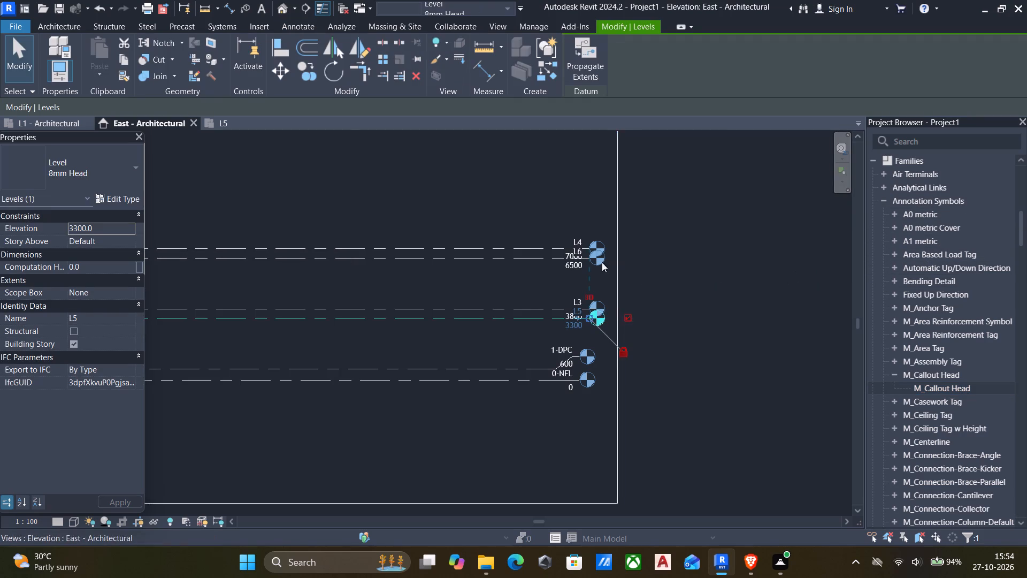
{"action": "scroll", "coordinate": [587, 267], "scroll_direction": "down", "scroll_amount": 4}
{"action": "middle_click_drag", "start_coordinate": [584, 273], "coordinate": [626, 274]}
{"action": "left_click", "coordinate": [124, 198]}
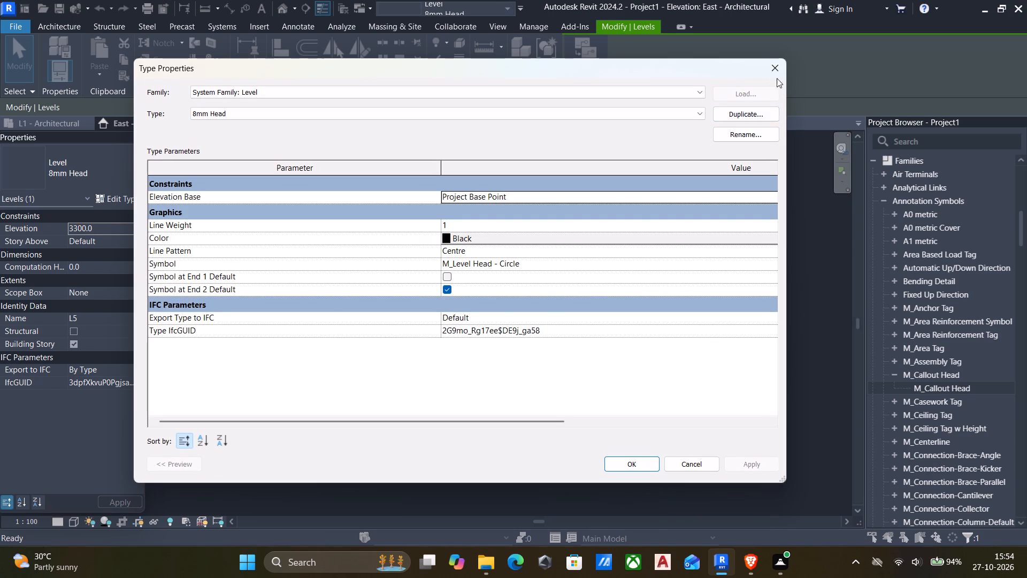
{"action": "left_click", "coordinate": [768, 73]}
{"action": "left_click", "coordinate": [487, 230]}
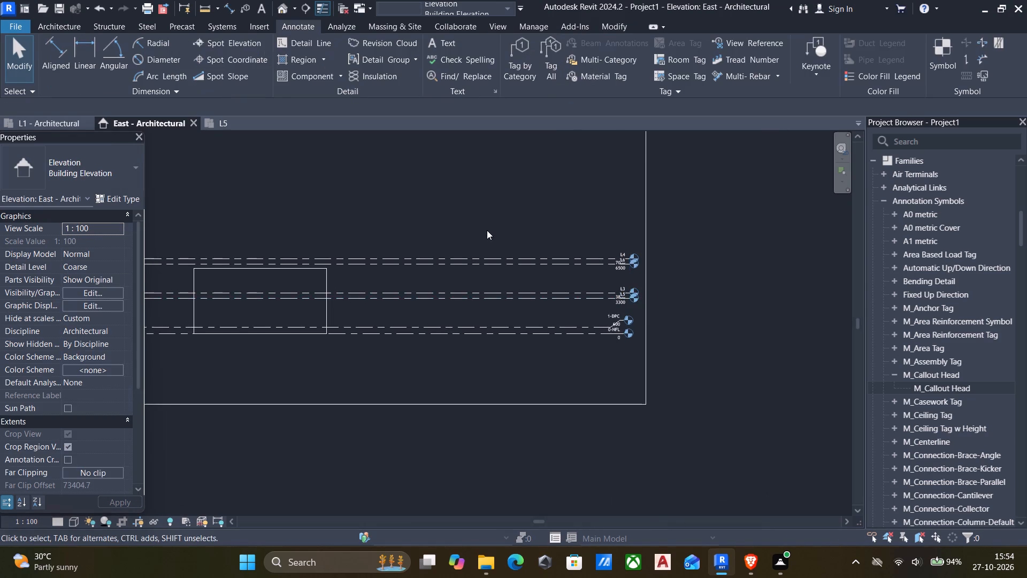
Add an elbow to level L5's line in the East elevation, offsetting its head downward from L3's head.
{"action": "scroll", "coordinate": [481, 230], "scroll_direction": "down", "scroll_amount": 6}
{"action": "middle_click_drag", "start_coordinate": [474, 232], "coordinate": [609, 254]}
{"action": "scroll", "coordinate": [542, 280], "scroll_direction": "up", "scroll_amount": 6}
{"action": "scroll", "coordinate": [516, 250], "scroll_direction": "down", "scroll_amount": 4}
{"action": "scroll", "coordinate": [718, 264], "scroll_direction": "up", "scroll_amount": 12}
{"action": "scroll", "coordinate": [662, 265], "scroll_direction": "up", "scroll_amount": 6}
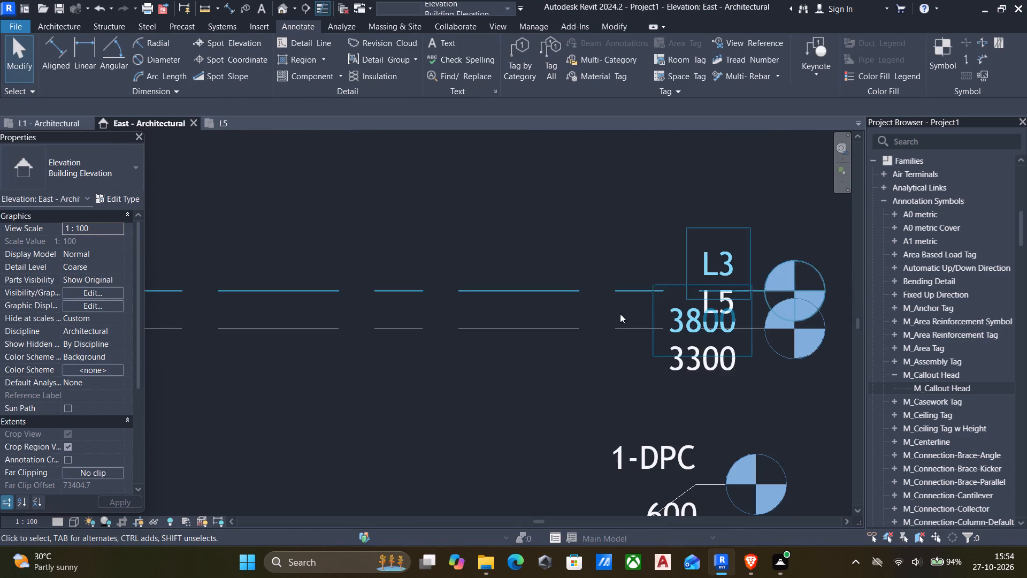
{"action": "left_click", "coordinate": [608, 331]}
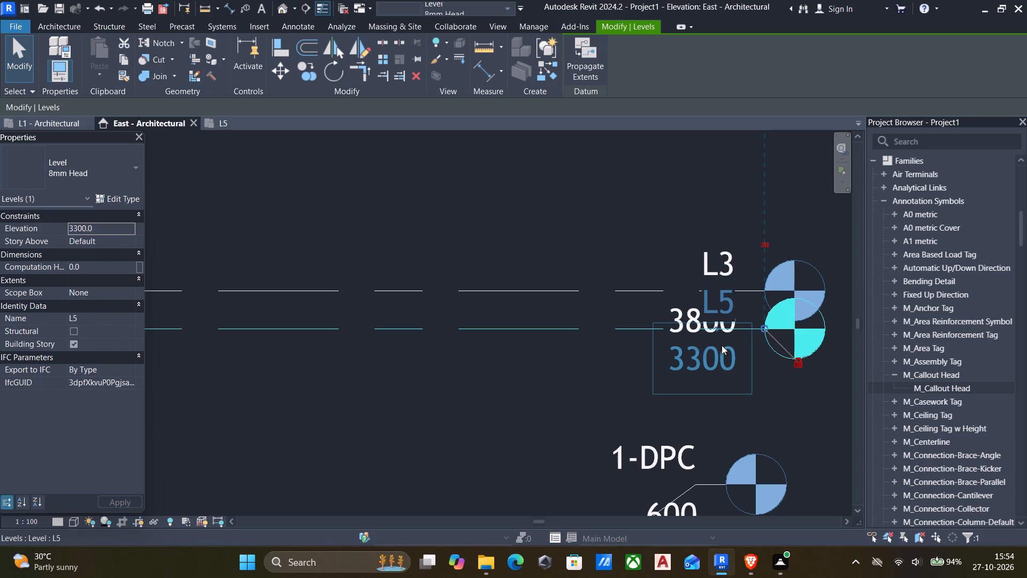
{"action": "left_click", "coordinate": [715, 321]}
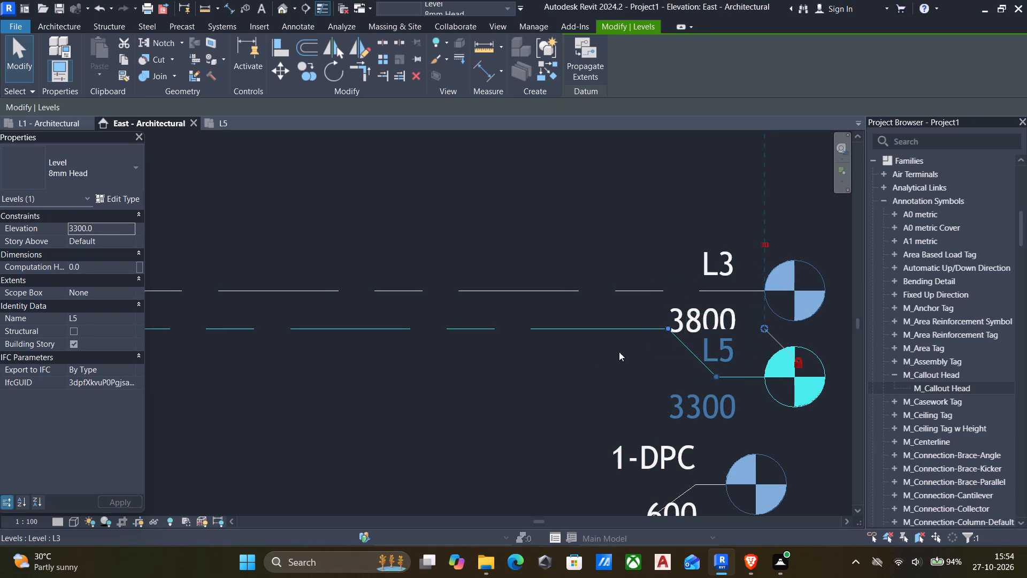
Rename level L5 as "02 -celing level" and rename its corresponding views too.
{"action": "left_click", "coordinate": [599, 356]}
{"action": "left_click", "coordinate": [714, 354]}
{"action": "left_click", "coordinate": [715, 354]}
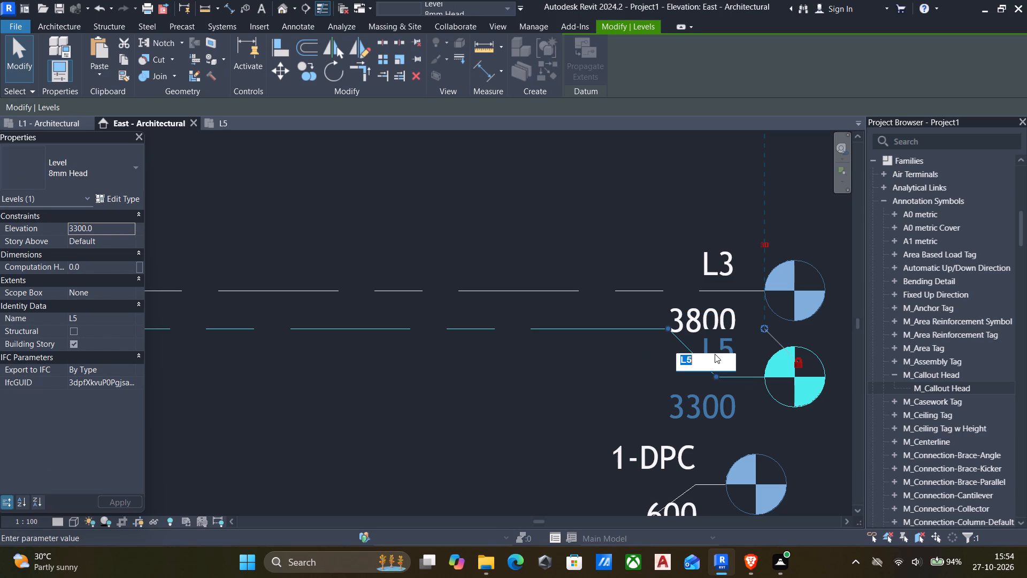
{"action": "scroll", "coordinate": [672, 357], "scroll_direction": "down", "scroll_amount": 5}
{"action": "key", "text": "BackSpace"}
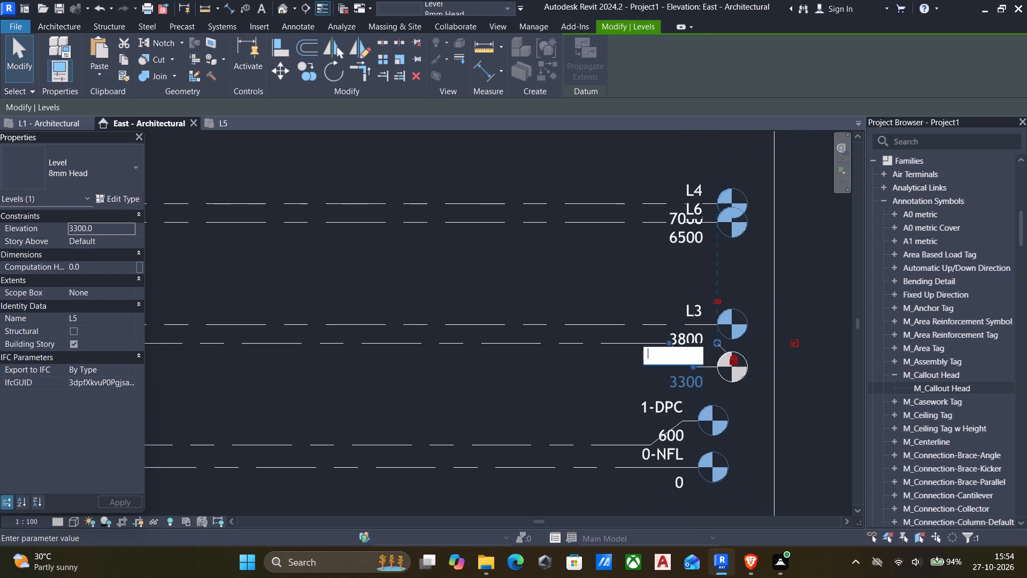
{"action": "type", "text": "02"}
{"action": "key", "text": "space"}
{"action": "type", "text": "fi"}
{"action": "key", "text": "BackSpace"}
{"action": "key", "text": "BackSpace"}
{"action": "type", "text": "-celing"}
{"action": "key", "text": "space"}
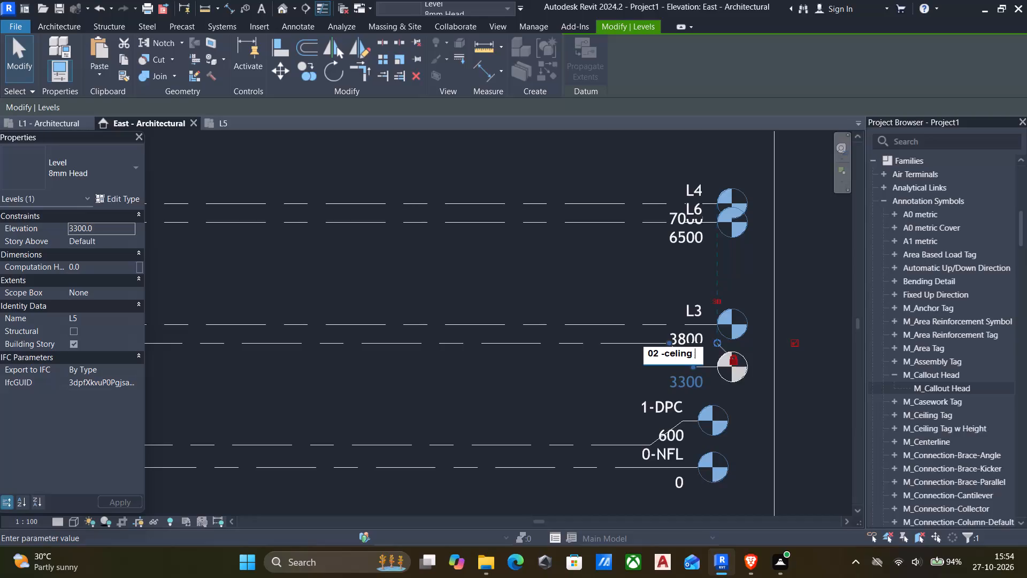
{"action": "type", "text": "level"}
{"action": "left_click", "coordinate": [581, 362]}
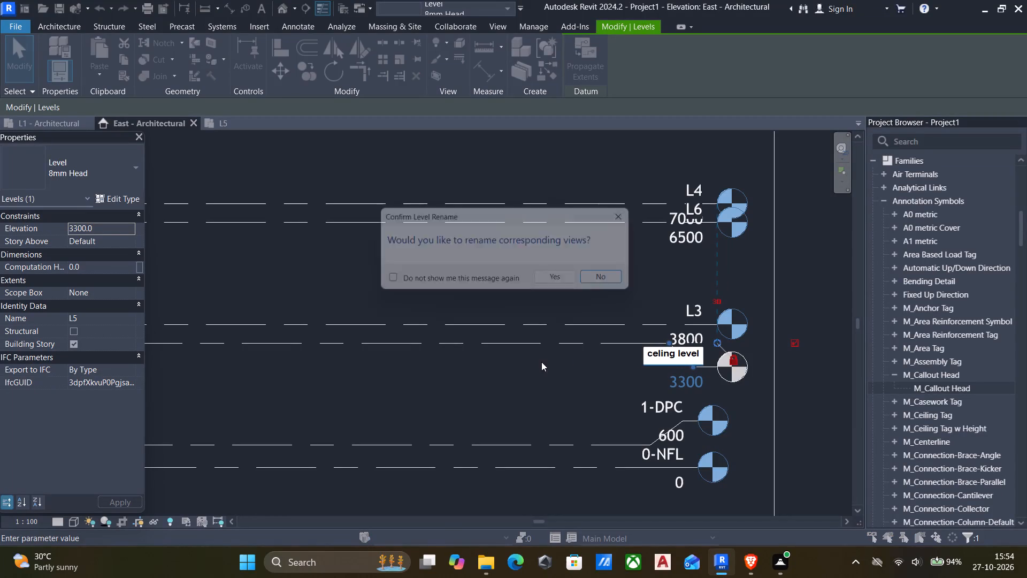
{"action": "left_click", "coordinate": [569, 277]}
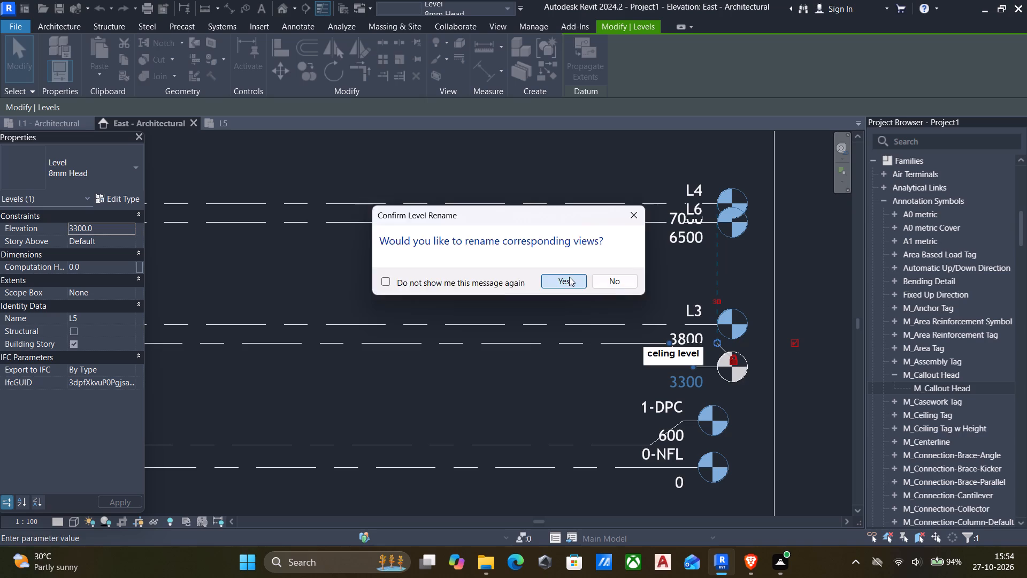
Add an elbow to level L3's line in the East elevation, offsetting its head downward.
{"action": "left_click", "coordinate": [620, 321]}
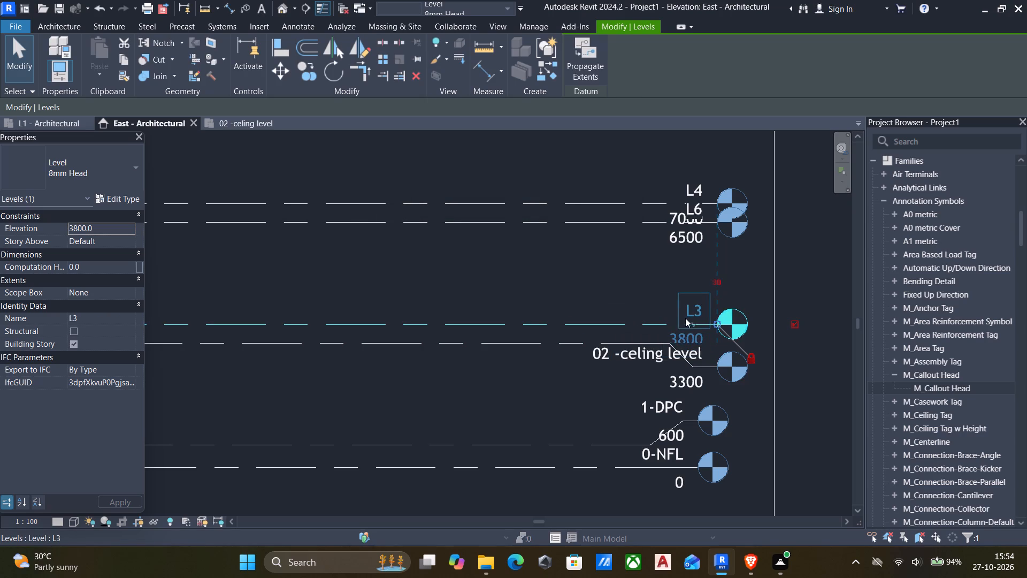
{"action": "left_click", "coordinate": [694, 316]}
Rename level L3 as "03-first floor" and rename its corresponding views too.
{"action": "left_click", "coordinate": [690, 332]}
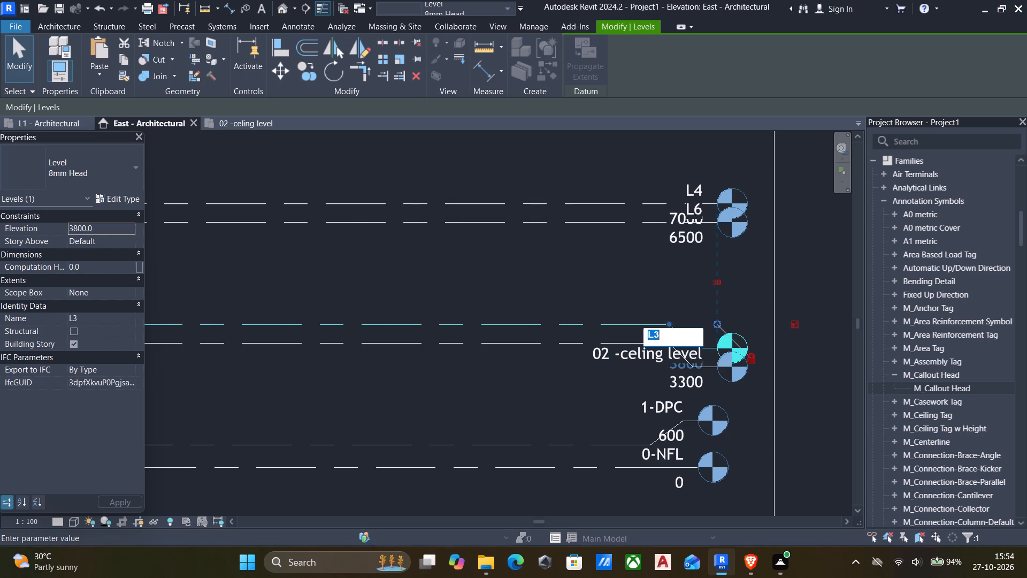
{"action": "key", "text": "BackSpace"}
{"action": "type", "text": "03"}
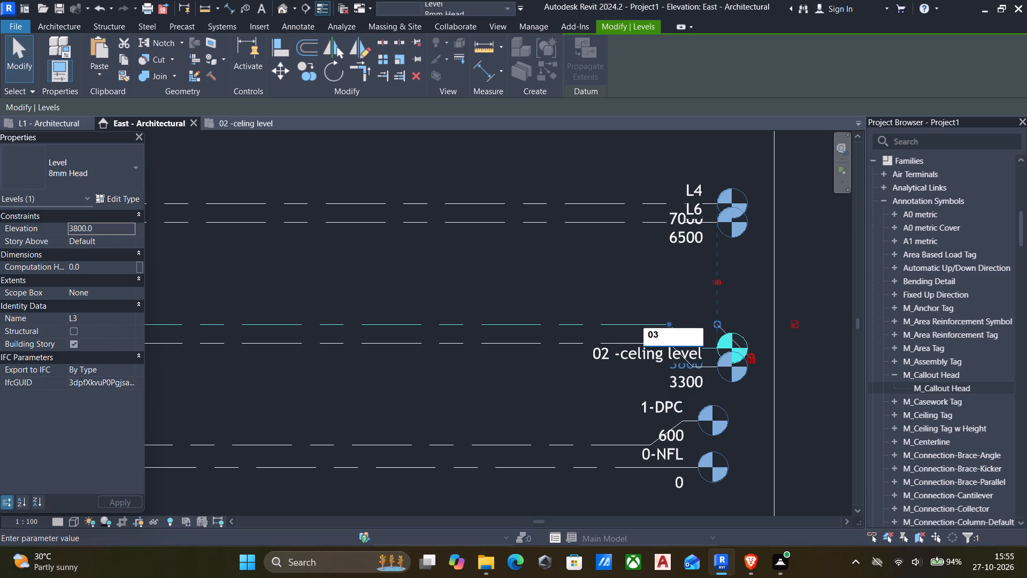
{"action": "type", "text": "-first flooe"}
{"action": "key", "text": "BackSpace"}
{"action": "key", "text": "r"}
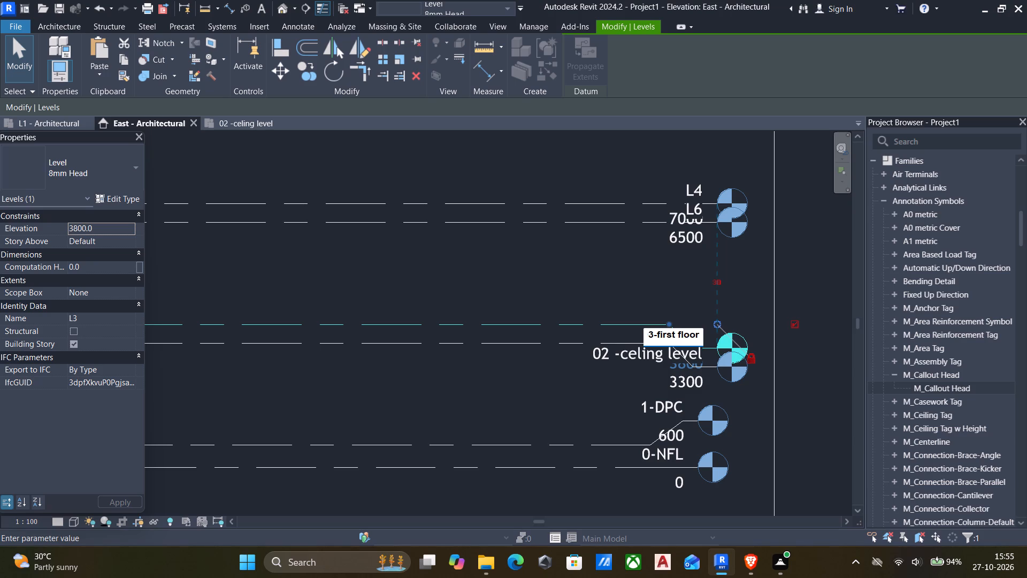
{"action": "left_click", "coordinate": [530, 307]}
{"action": "left_click", "coordinate": [572, 284]}
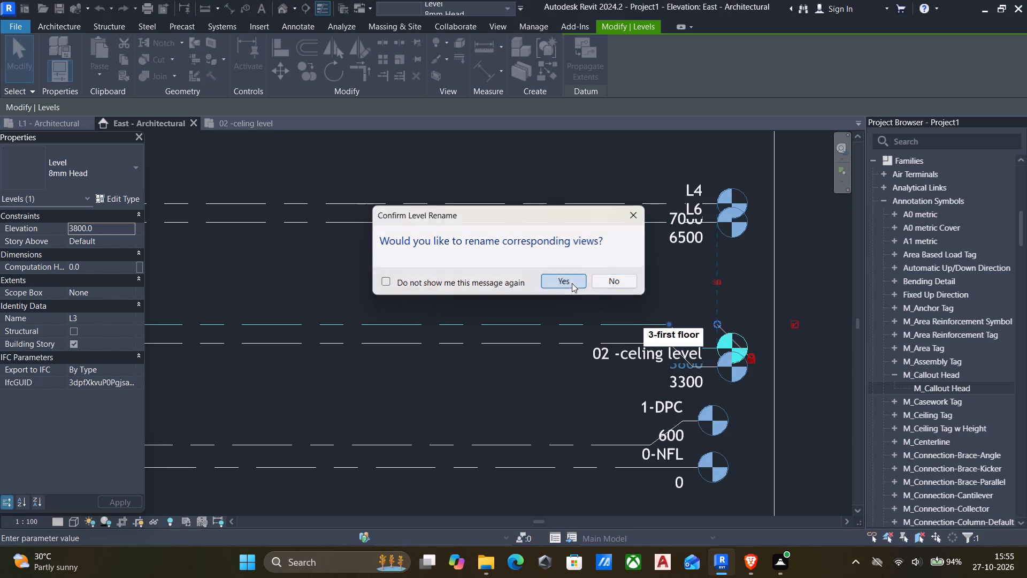
{"action": "left_click", "coordinate": [628, 270]}
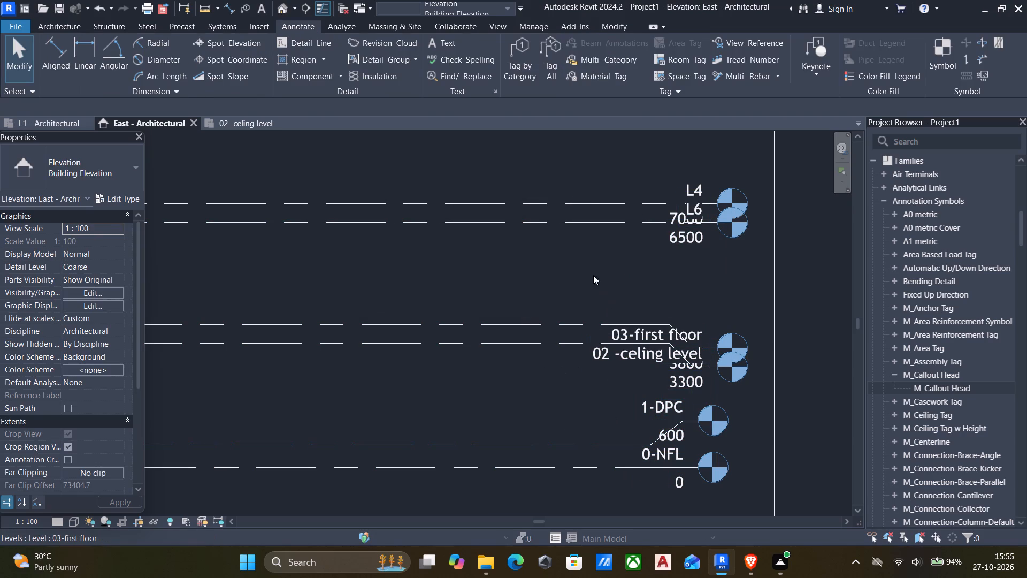
Add elbows to the lines of levels L4 and L6, and move L4's head upward, clear of L6's head.
{"action": "left_click", "coordinate": [547, 222]}
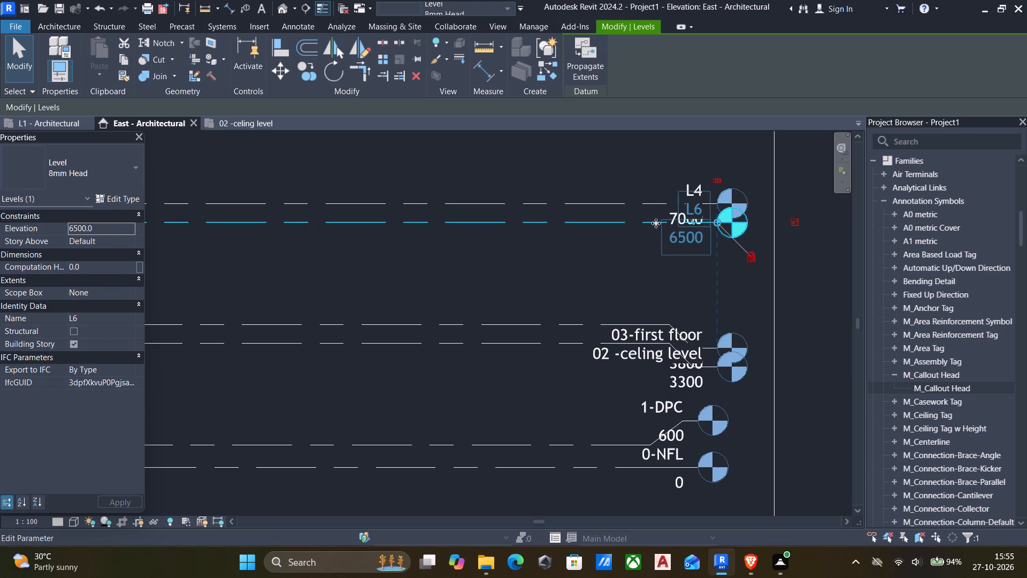
{"action": "scroll", "coordinate": [694, 223], "scroll_direction": "up", "scroll_amount": 5}
{"action": "left_click", "coordinate": [565, 180]}
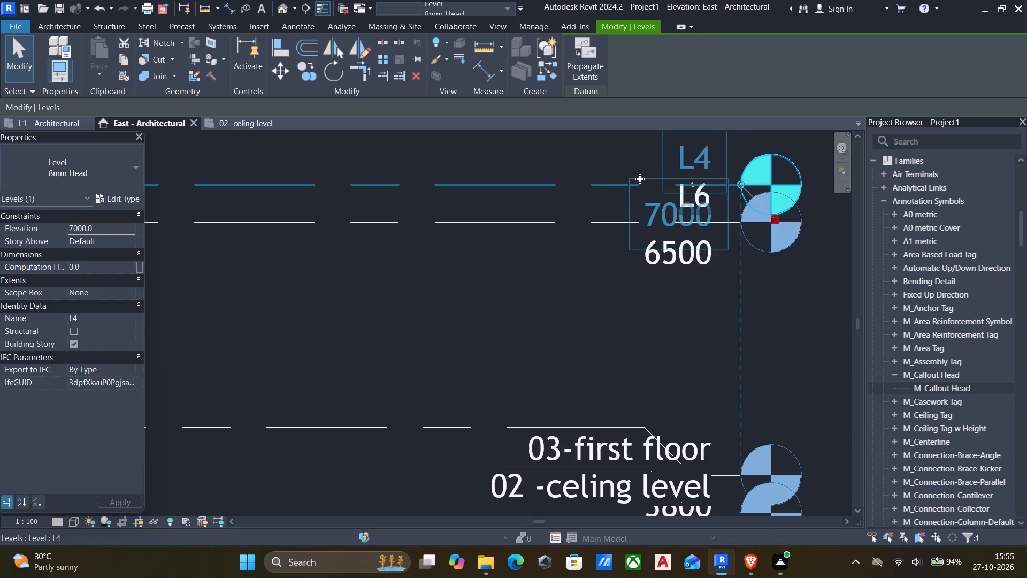
{"action": "left_click", "coordinate": [692, 186]}
{"action": "left_click", "coordinate": [600, 227]}
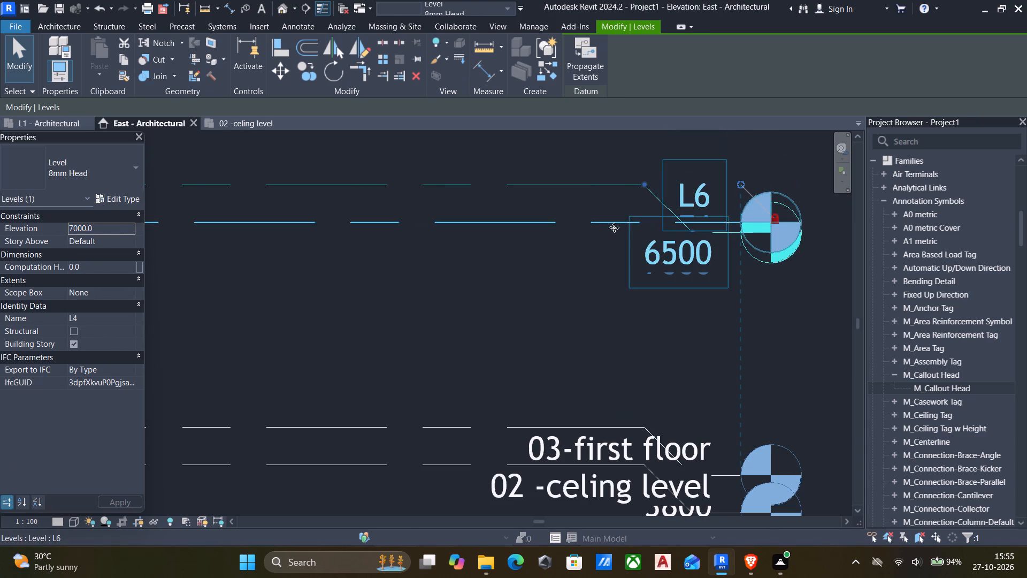
{"action": "left_click", "coordinate": [691, 225]}
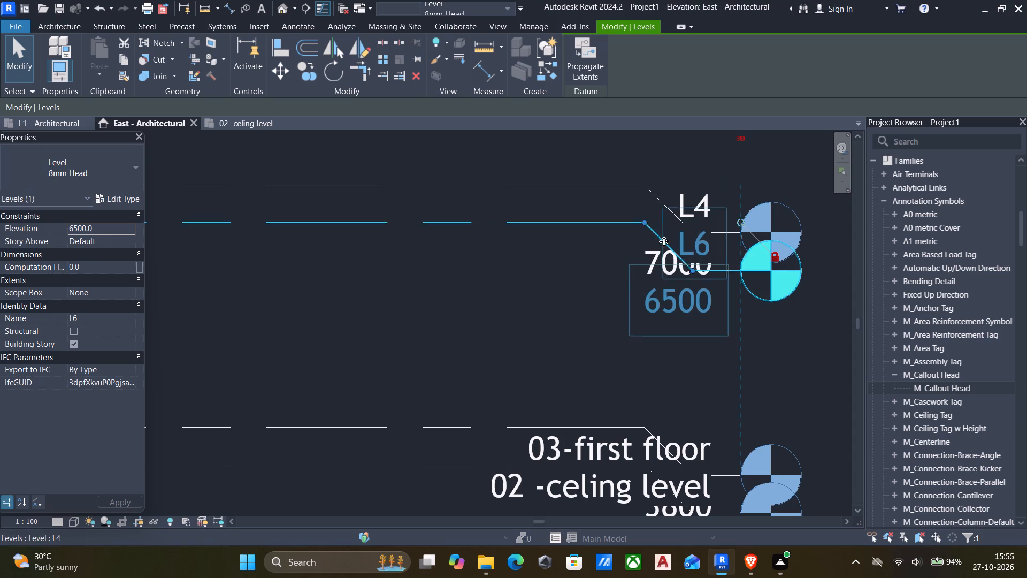
{"action": "left_click", "coordinate": [658, 205]}
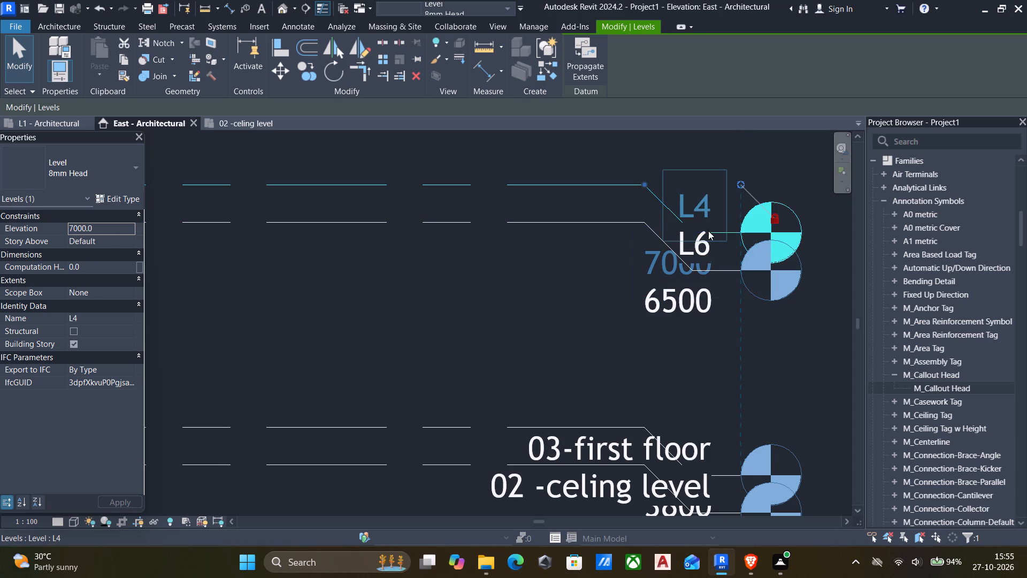
{"action": "left_click_drag", "start_coordinate": [691, 233], "coordinate": [688, 152]}
Rename level L6 as "04-ceiling-2" and rename its corresponding views too.
{"action": "left_click", "coordinate": [696, 249]}
{"action": "left_click", "coordinate": [696, 249]}
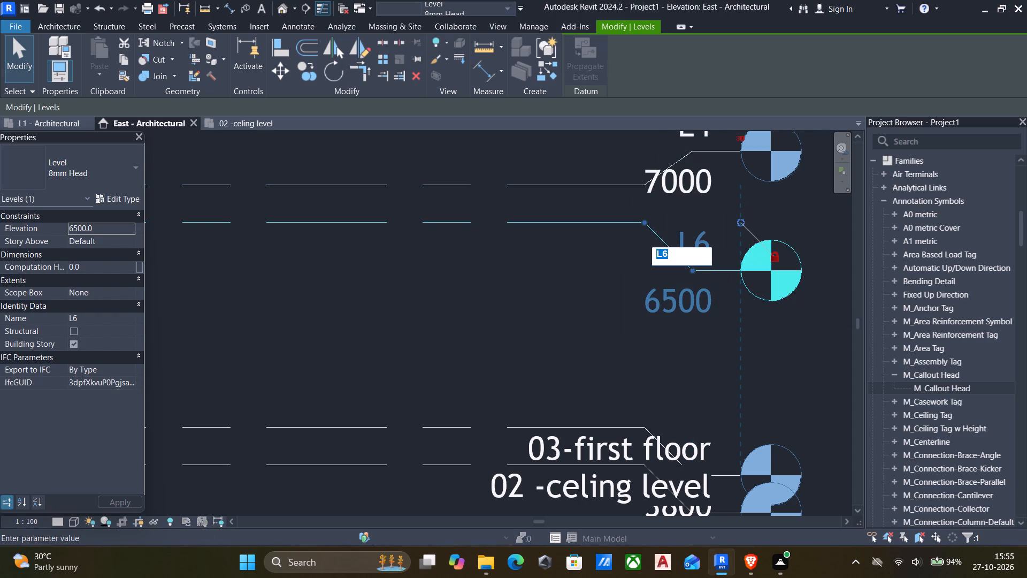
{"action": "key", "text": "BackSpace"}
{"action": "type", "text": "04-"}
{"action": "type", "text": "ceiling"}
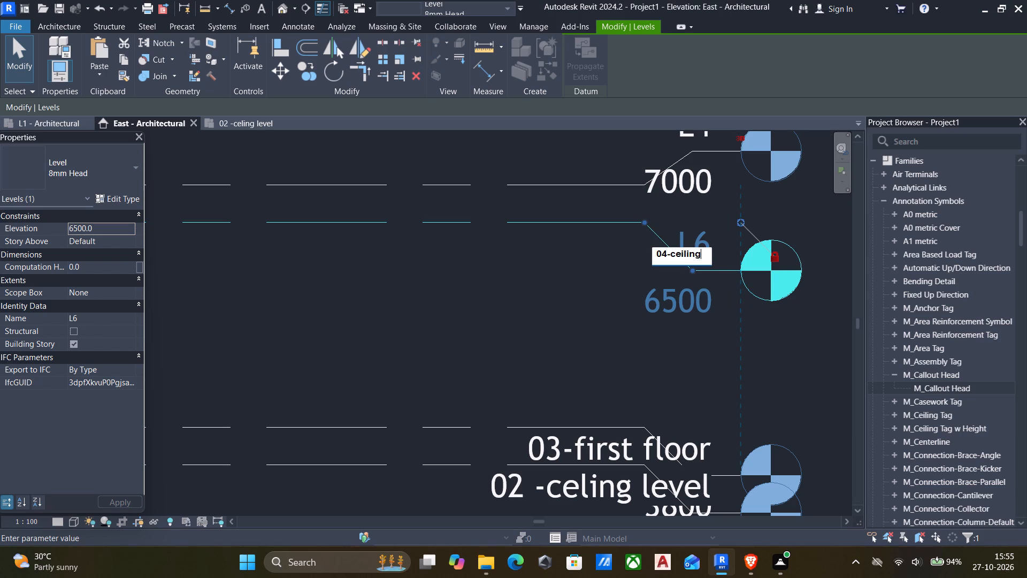
{"action": "key", "text": "minus"}
{"action": "key", "text": "2"}
{"action": "left_click_drag", "start_coordinate": [293, 247], "coordinate": [298, 248]}
{"action": "left_click", "coordinate": [561, 276]}
Rename level L4 as "05-second floor" and rename its corresponding views too.
{"action": "scroll", "coordinate": [528, 276], "scroll_direction": "down", "scroll_amount": 2}
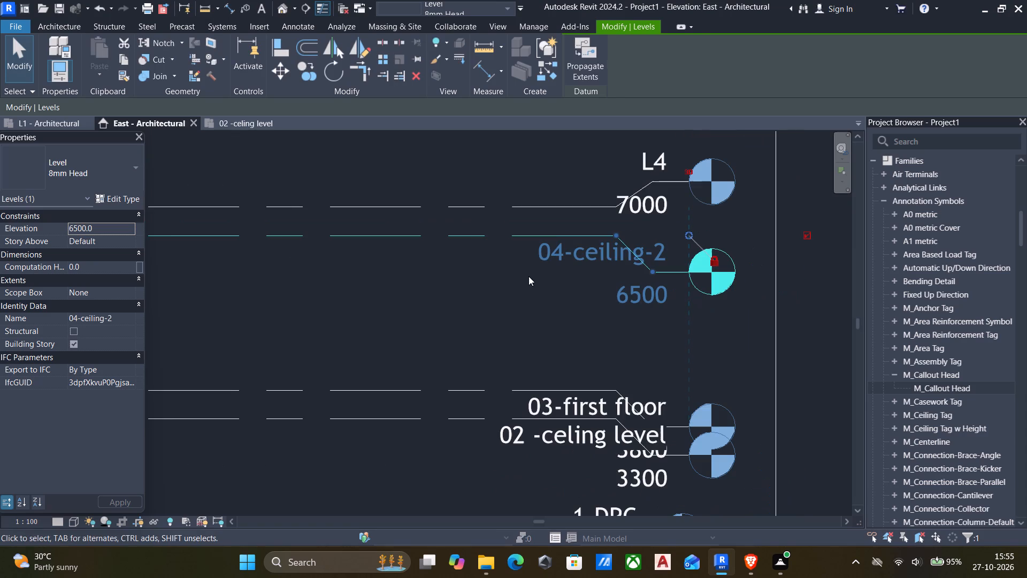
{"action": "left_click", "coordinate": [560, 212]}
{"action": "left_click", "coordinate": [655, 171]}
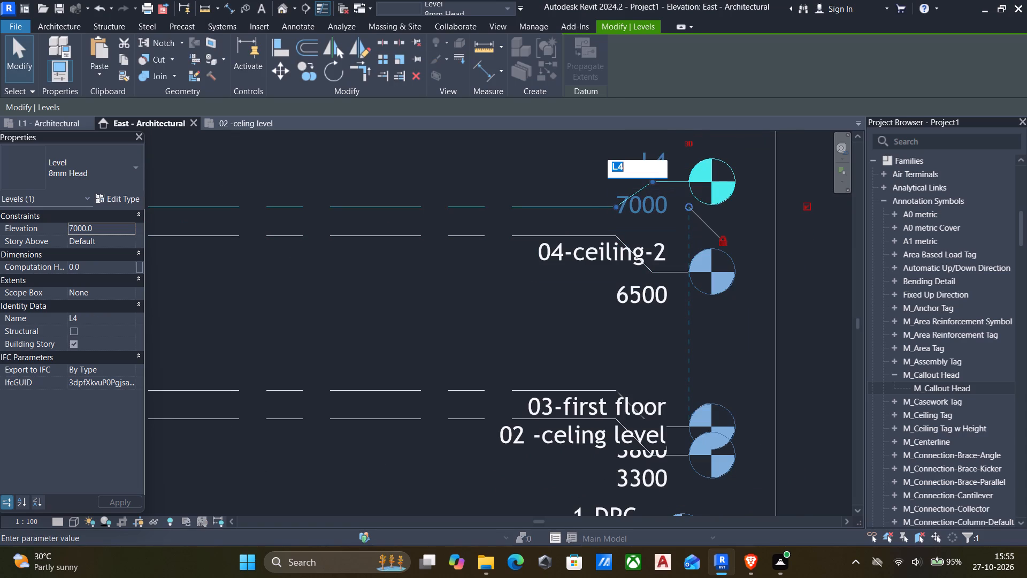
{"action": "key", "text": "BackSpace"}
{"action": "type", "text": "05+"}
{"action": "key", "text": "BackSpace"}
{"action": "key", "text": "plus"}
{"action": "key", "text": "BackSpace"}
{"action": "key", "text": "minus"}
{"action": "type", "text": "seconf"}
{"action": "key", "text": "BackSpace"}
{"action": "type", "text": "d floor"}
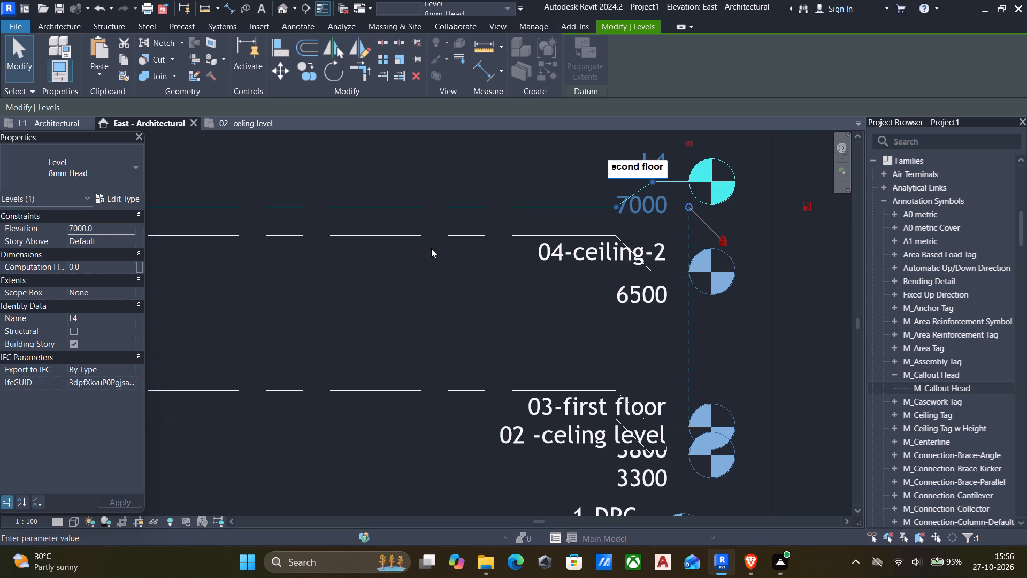
{"action": "left_click", "coordinate": [431, 269]}
{"action": "left_click", "coordinate": [569, 280]}
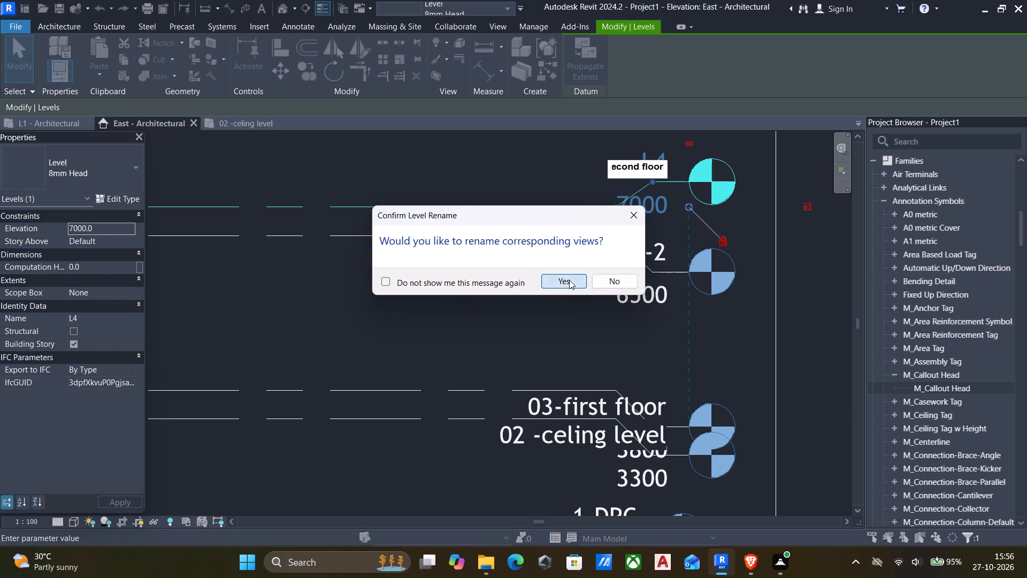
Select all the walls in the L1 - Architectural floor plan and set their top constraint to Up to level: 02 -celing level.
{"action": "scroll", "coordinate": [515, 264], "scroll_direction": "down", "scroll_amount": 9}
{"action": "scroll", "coordinate": [491, 309], "scroll_direction": "down", "scroll_amount": 4}
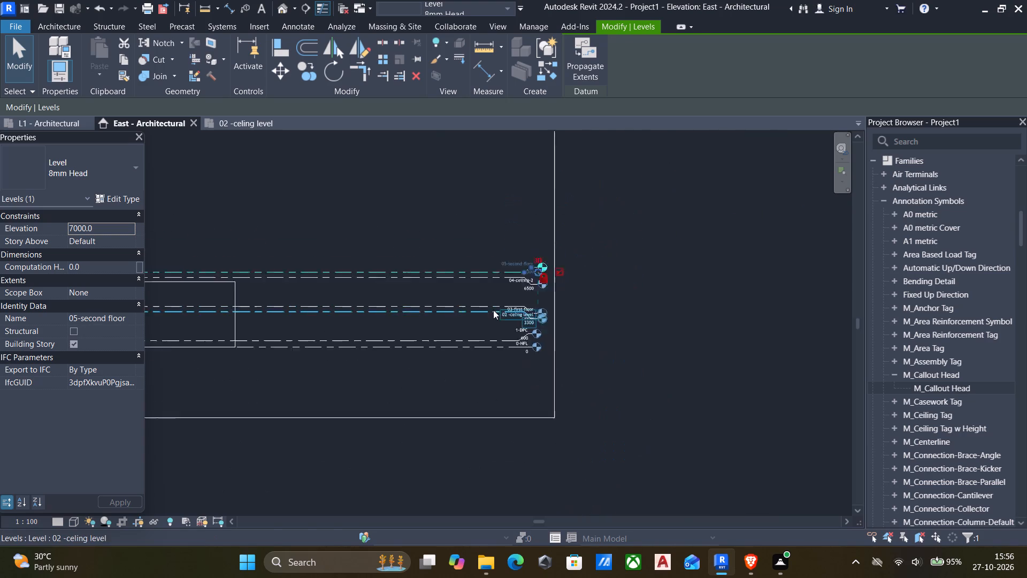
{"action": "scroll", "coordinate": [493, 310], "scroll_direction": "down", "scroll_amount": 1}
{"action": "middle_click_drag", "start_coordinate": [506, 310], "coordinate": [631, 307]}
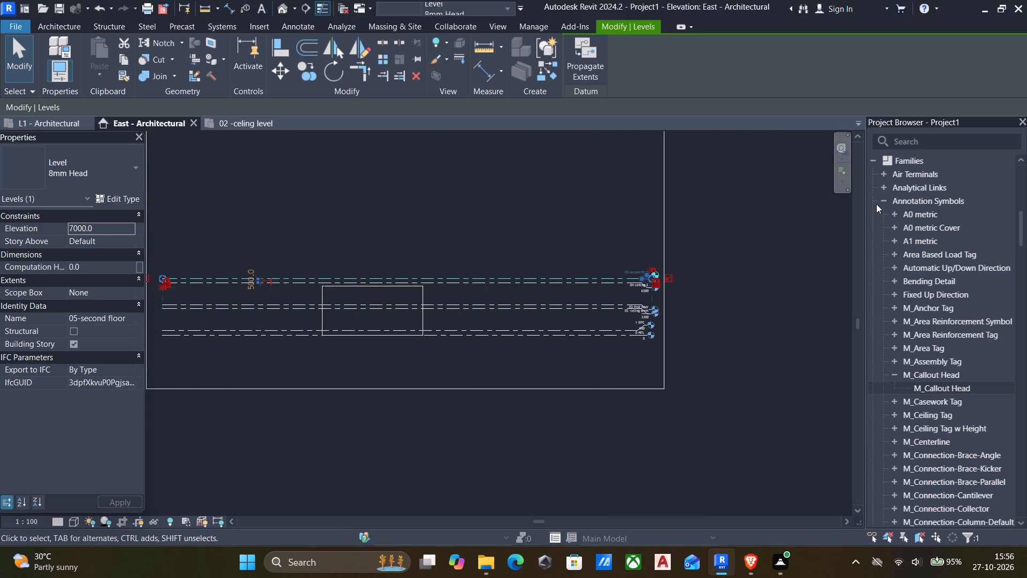
{"action": "scroll", "coordinate": [893, 240], "scroll_direction": "up", "scroll_amount": 12}
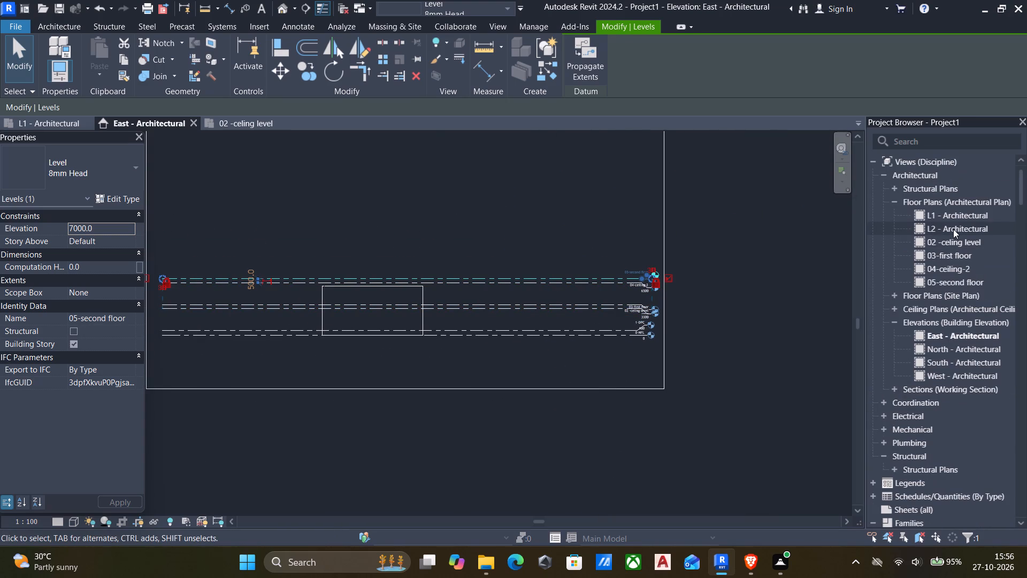
{"action": "double_click", "coordinate": [921, 213]}
{"action": "scroll", "coordinate": [249, 270], "scroll_direction": "down", "scroll_amount": 2}
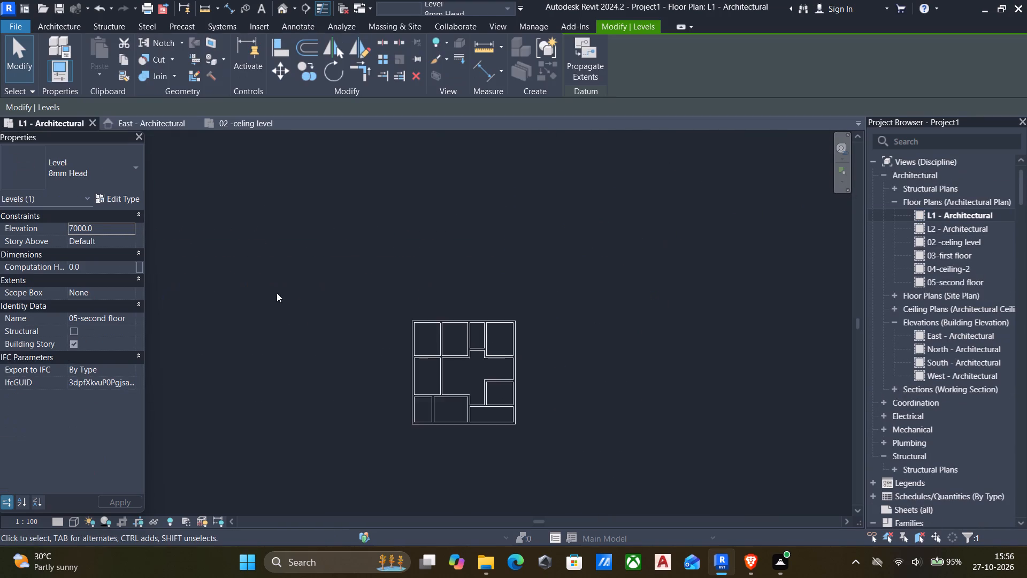
{"action": "scroll", "coordinate": [277, 293], "scroll_direction": "down", "scroll_amount": 1}
{"action": "left_click_drag", "start_coordinate": [333, 284], "coordinate": [529, 437]}
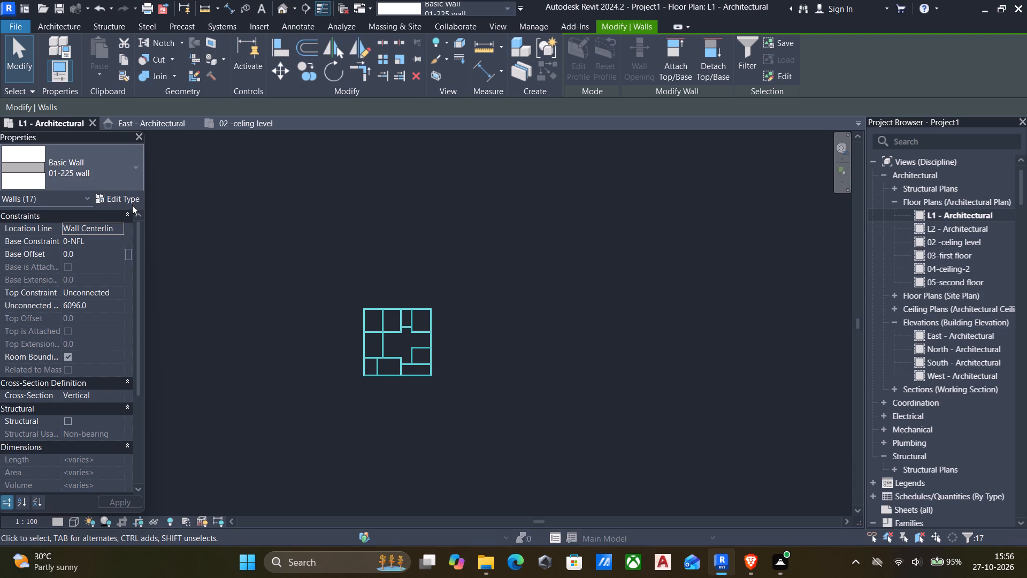
{"action": "left_click", "coordinate": [111, 291]}
{"action": "left_click", "coordinate": [117, 294]}
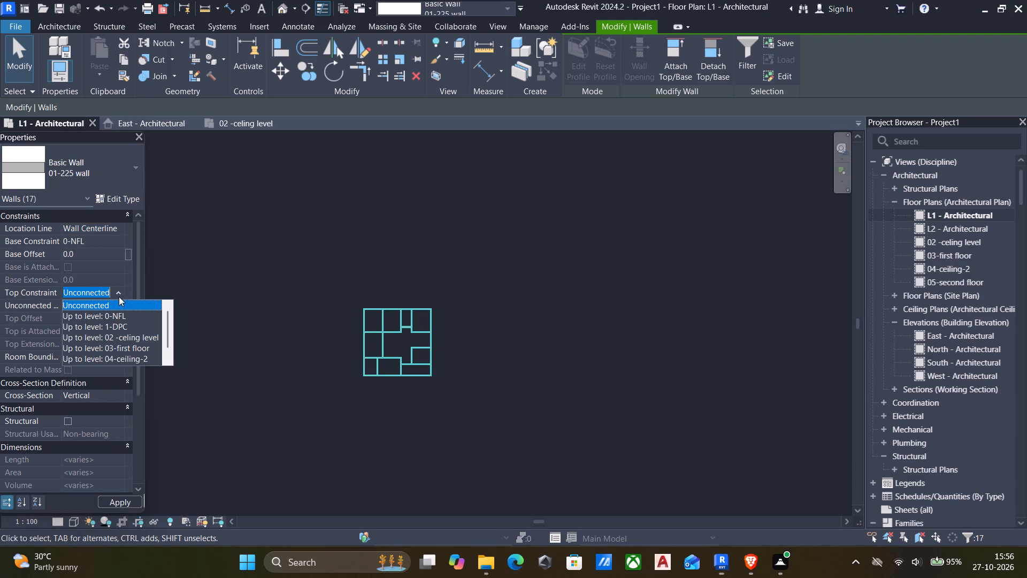
{"action": "left_click", "coordinate": [131, 334]}
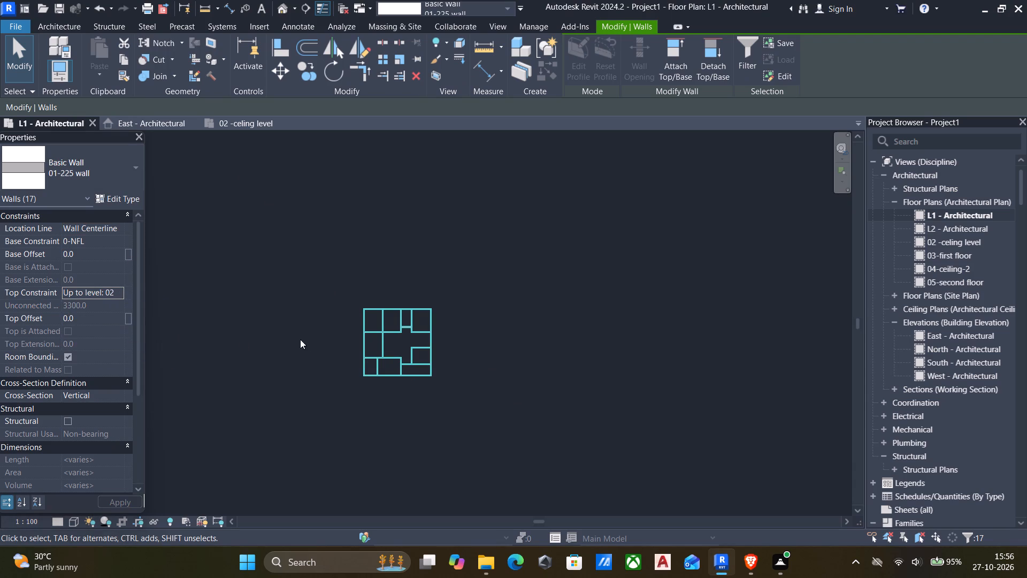
Change the selected walls' top constraint to Up to level: 03-first floor and clear the selection.
{"action": "left_click", "coordinate": [118, 294]}
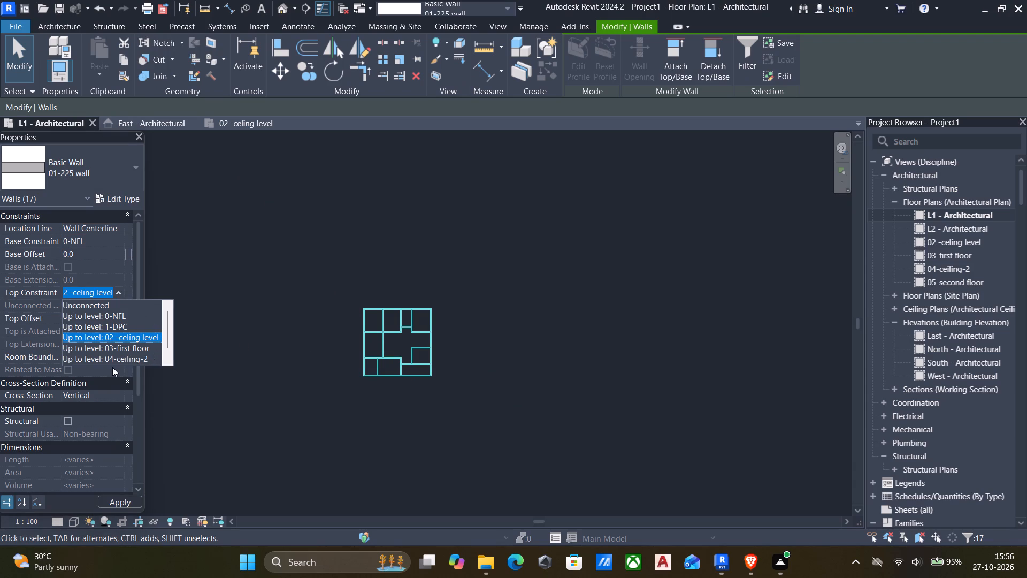
{"action": "left_click", "coordinate": [128, 346]}
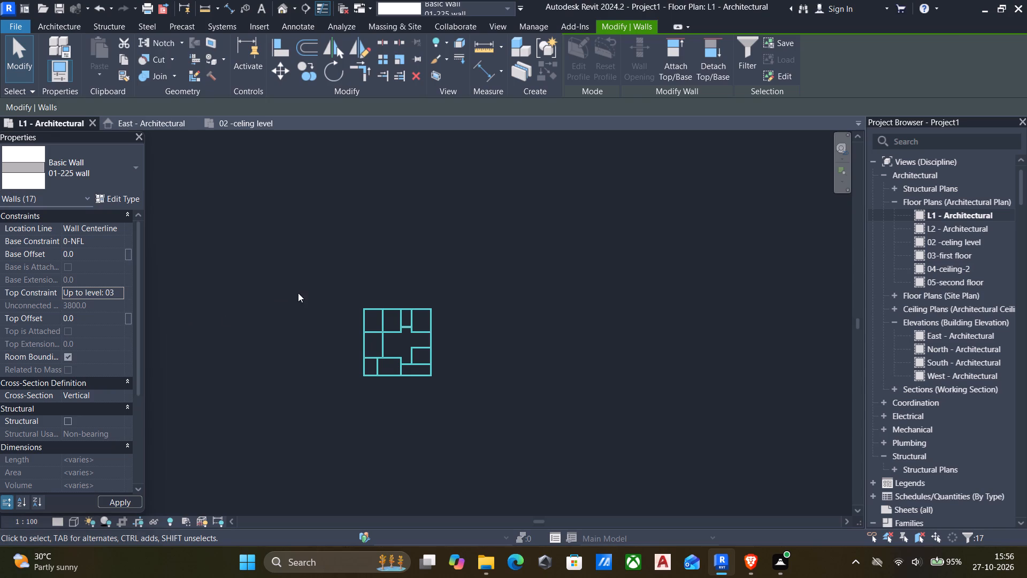
{"action": "left_click", "coordinate": [298, 292]}
Open the default 3D view and examine the walls of the model up close.
{"action": "left_click", "coordinate": [280, 5]}
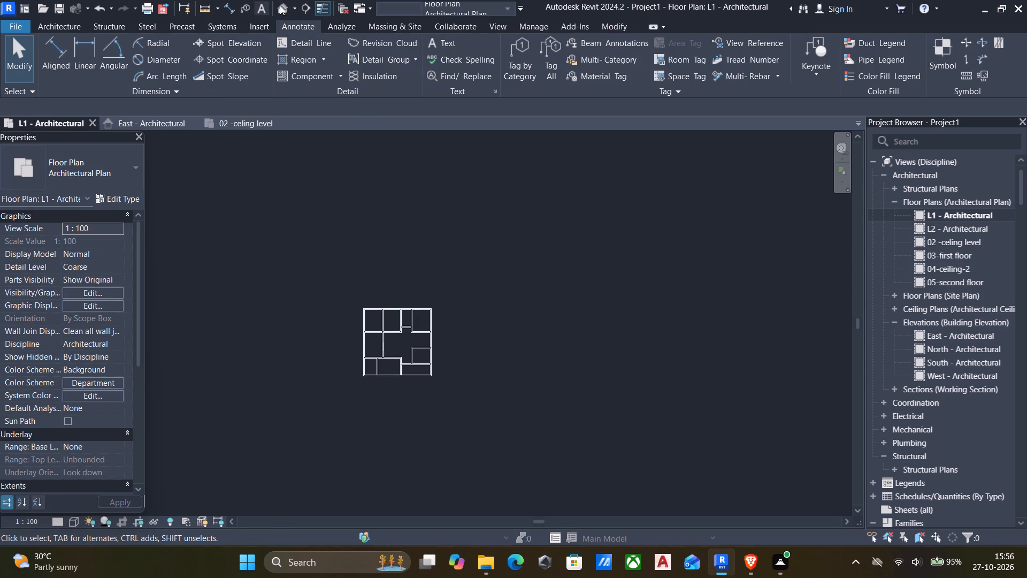
{"action": "scroll", "coordinate": [357, 347], "scroll_direction": "up", "scroll_amount": 10}
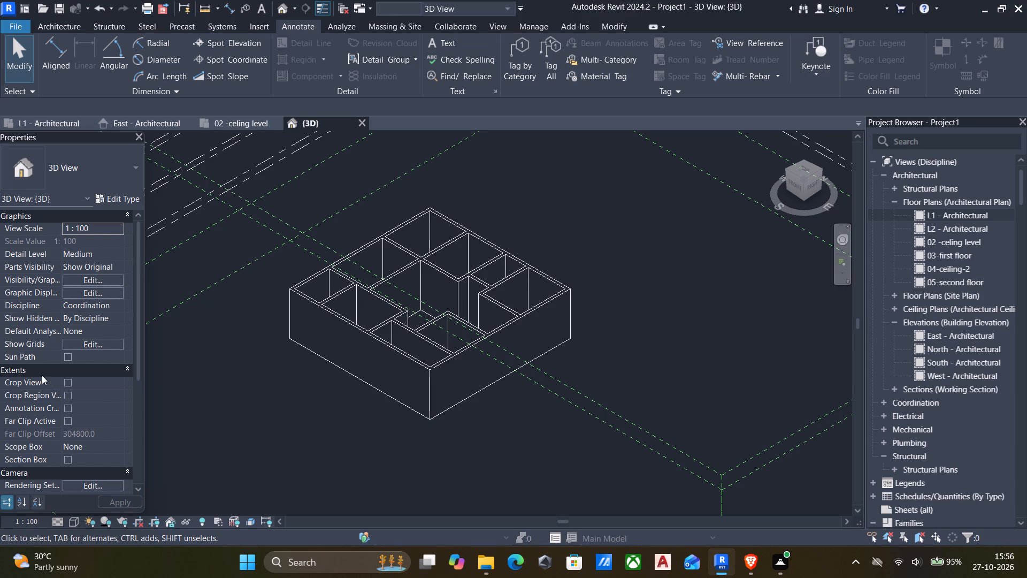
Set the 3D view's visual style to Shaded and examine the walls from several angles.
{"action": "left_click", "coordinate": [75, 519]}
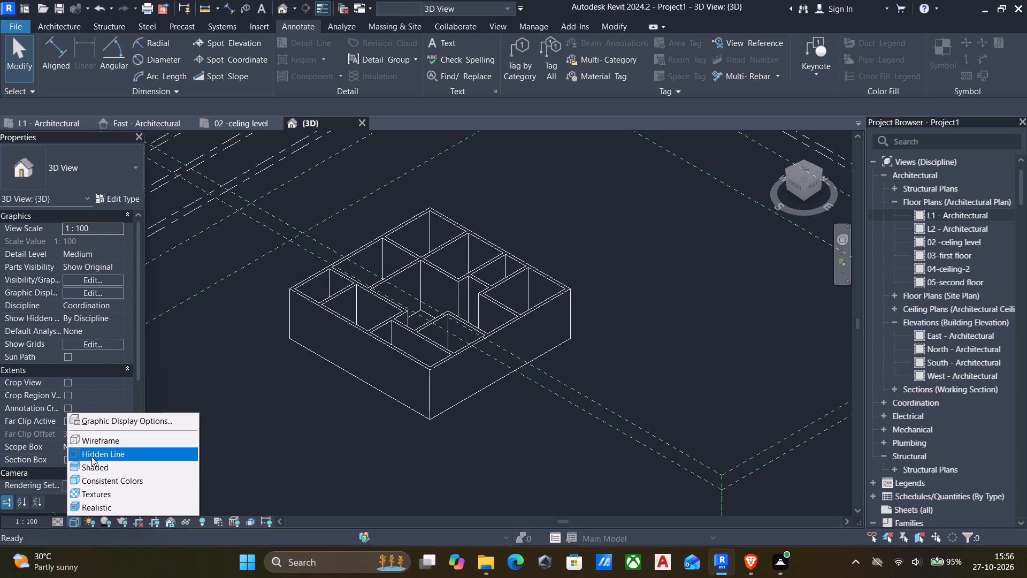
{"action": "left_click", "coordinate": [86, 462]}
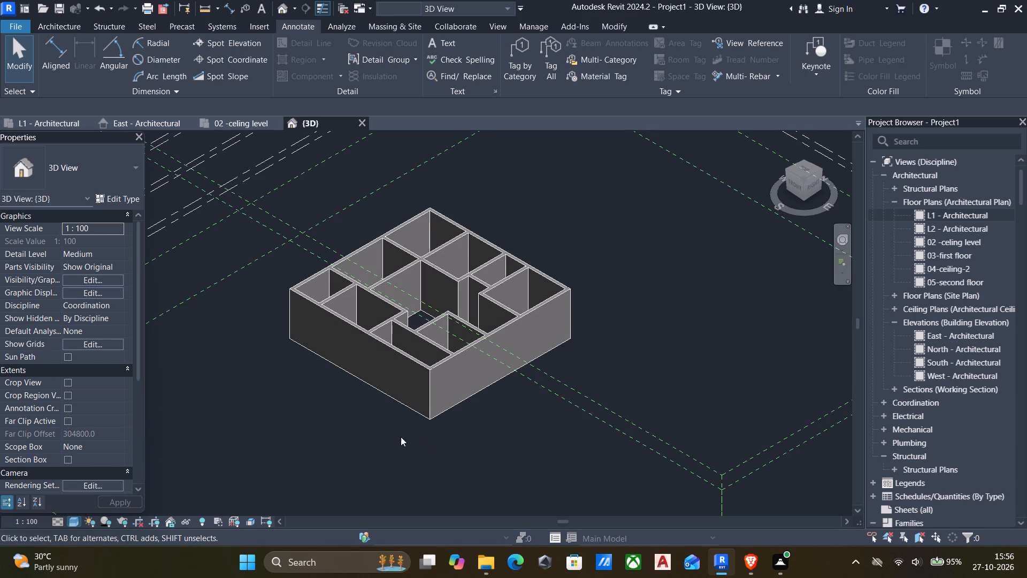
{"action": "scroll", "coordinate": [375, 346], "scroll_direction": "up", "scroll_amount": 4}
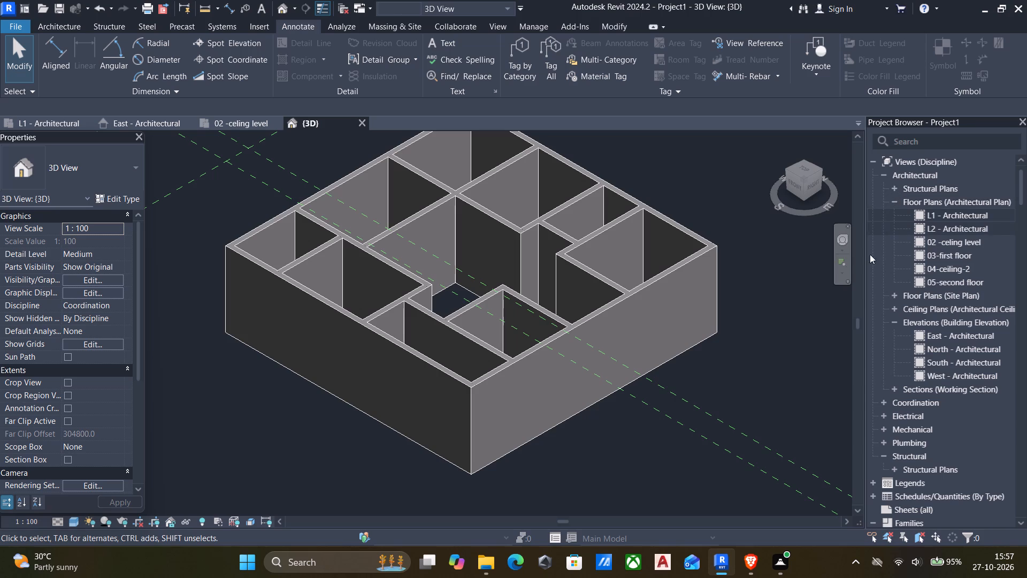
{"action": "scroll", "coordinate": [609, 294], "scroll_direction": "down", "scroll_amount": 1}
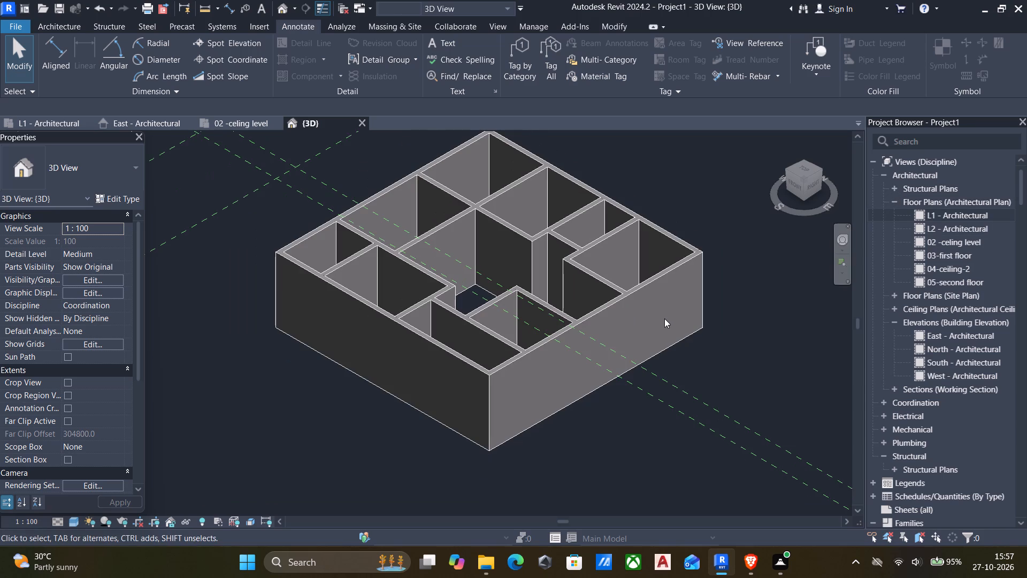
{"action": "scroll", "coordinate": [593, 347], "scroll_direction": "down", "scroll_amount": 1}
{"action": "middle_click_drag", "start_coordinate": [396, 343], "coordinate": [554, 287]}
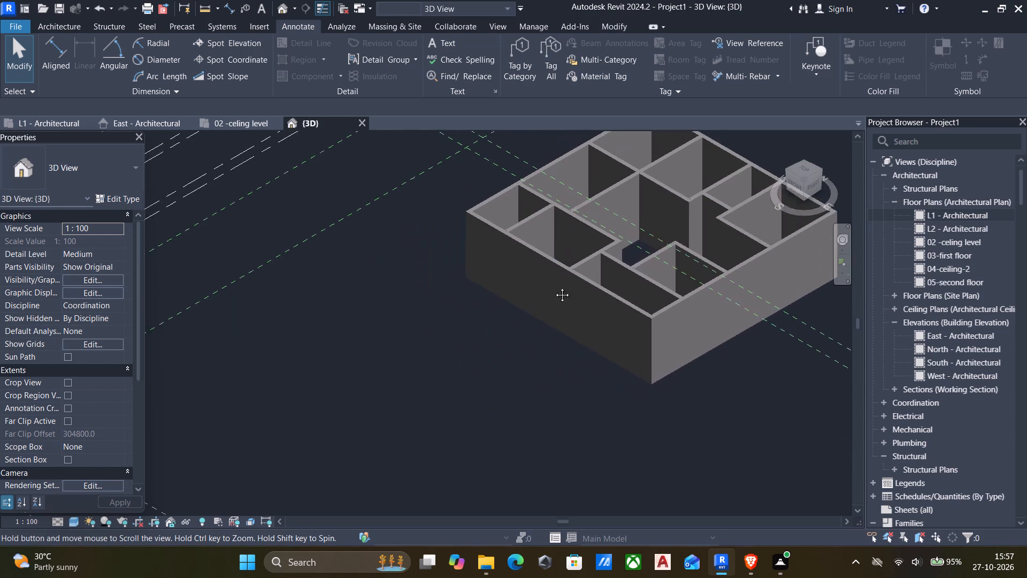
{"action": "middle_click_drag", "start_coordinate": [554, 287], "coordinate": [534, 352]}
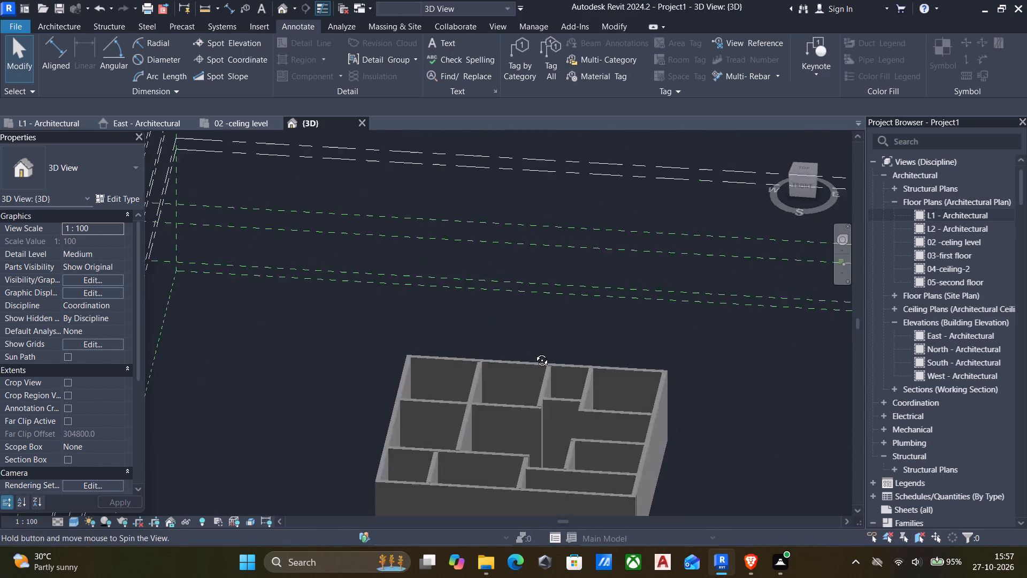
{"action": "middle_click_drag", "start_coordinate": [534, 352], "coordinate": [443, 410]}
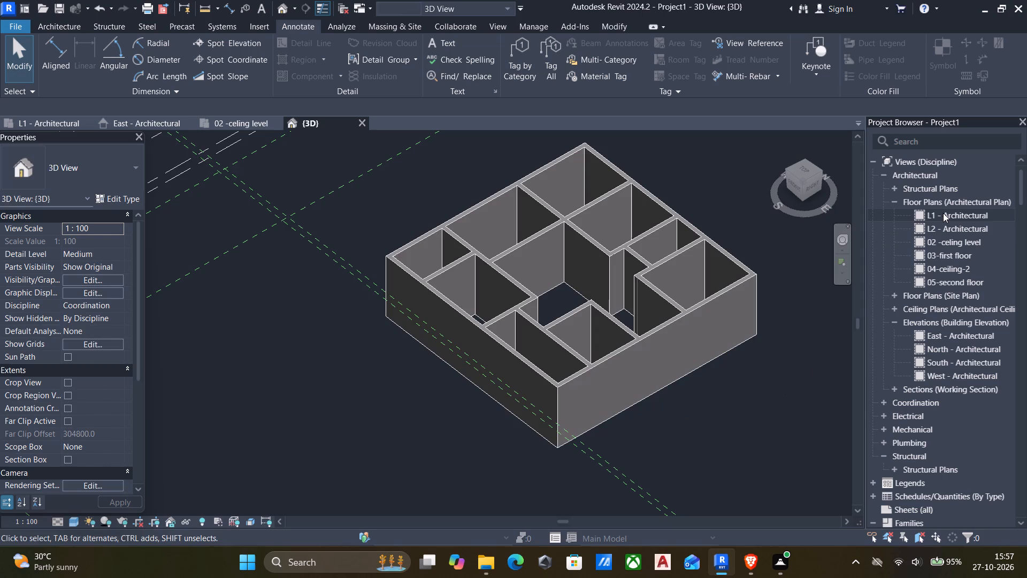
In the L1 - Architectural plan, trim the east exterior wall to a corner with the horizontal wall below the southeast room.
{"action": "double_click", "coordinate": [940, 212]}
{"action": "scroll", "coordinate": [633, 260], "scroll_direction": "down", "scroll_amount": 1}
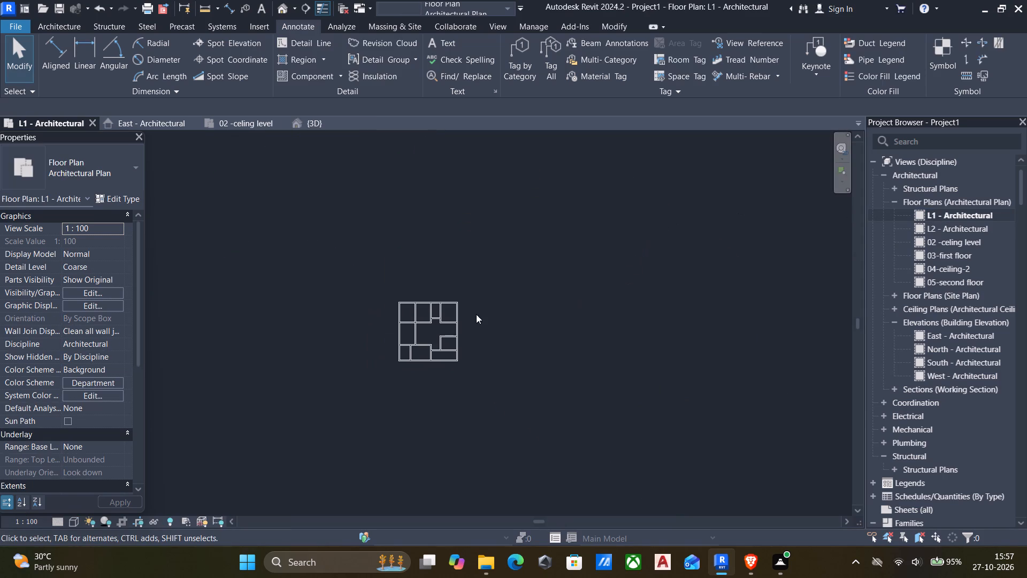
{"action": "scroll", "coordinate": [463, 347], "scroll_direction": "up", "scroll_amount": 5}
{"action": "scroll", "coordinate": [403, 375], "scroll_direction": "up", "scroll_amount": 8}
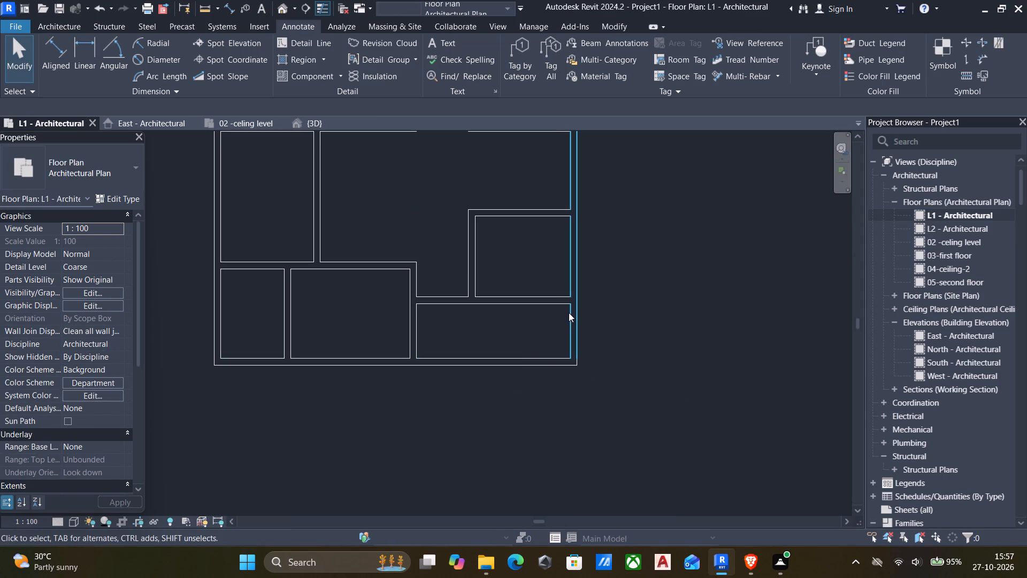
{"action": "type", "text": "tr"}
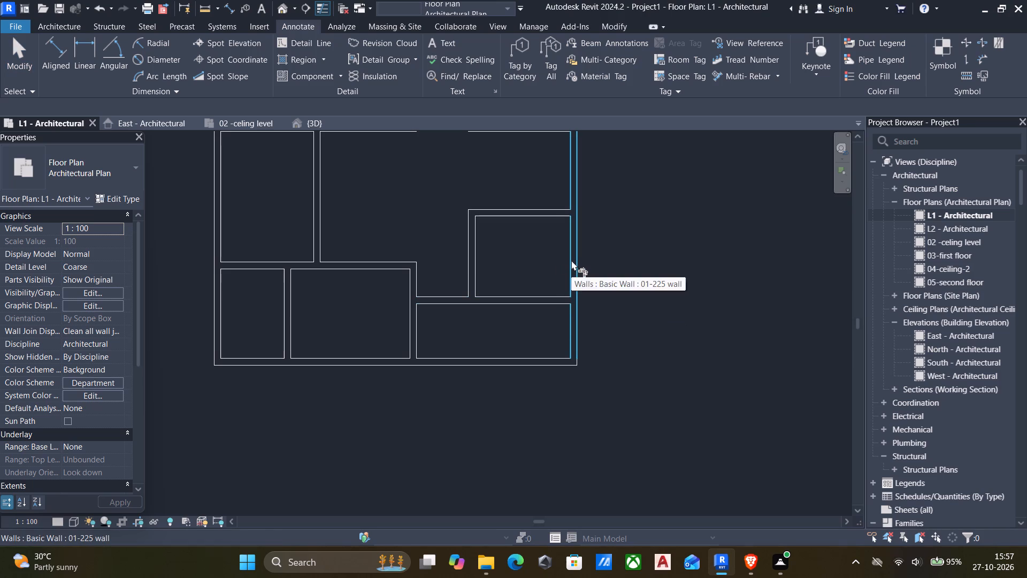
{"action": "left_click", "coordinate": [571, 260]}
{"action": "left_click", "coordinate": [523, 294]}
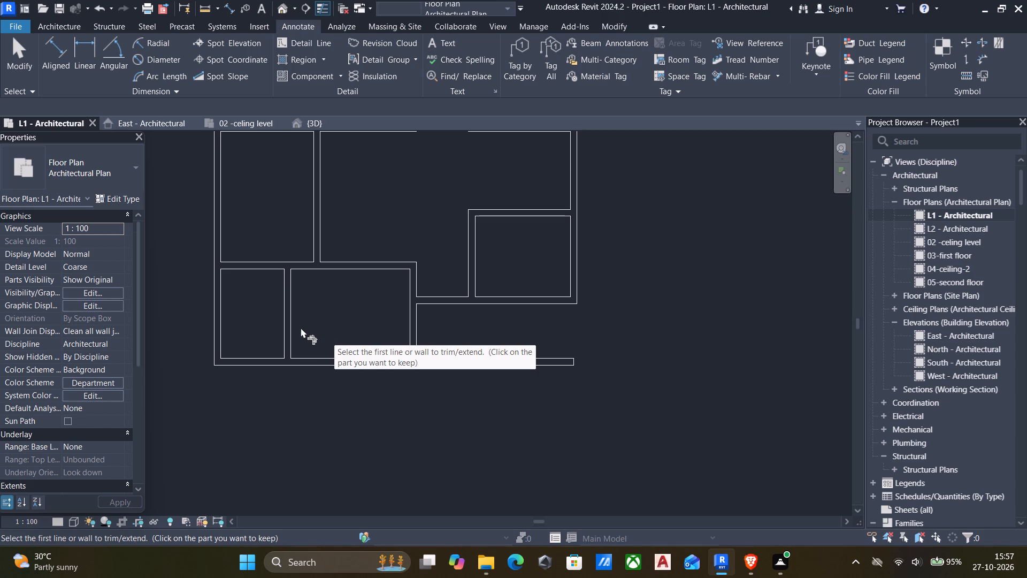
Trim the south exterior wall to a corner with the vertical wall on the east side of the two southwest rooms.
{"action": "scroll", "coordinate": [301, 329], "scroll_direction": "up", "scroll_amount": 4}
{"action": "left_click", "coordinate": [321, 382]}
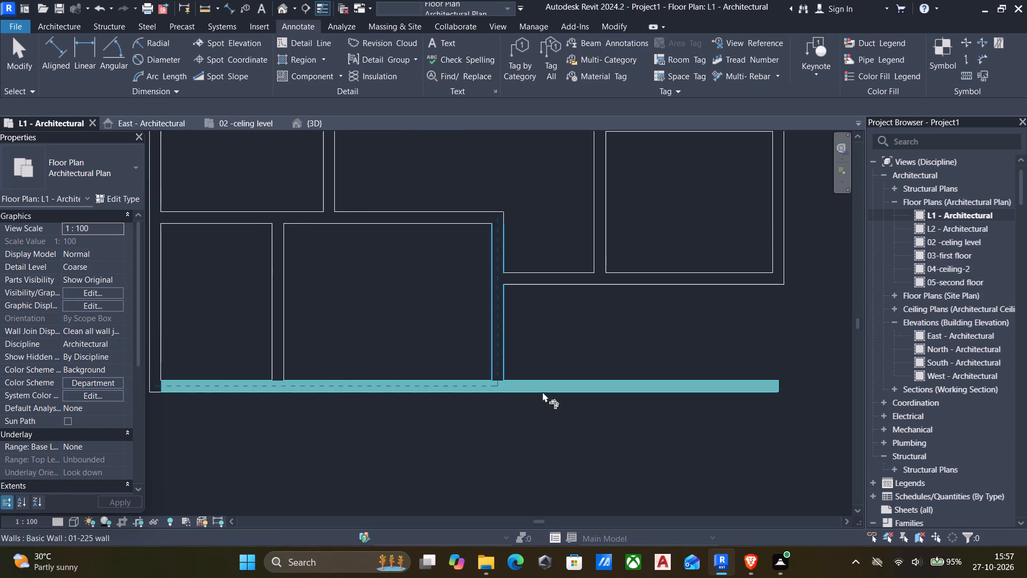
{"action": "left_click", "coordinate": [493, 354]}
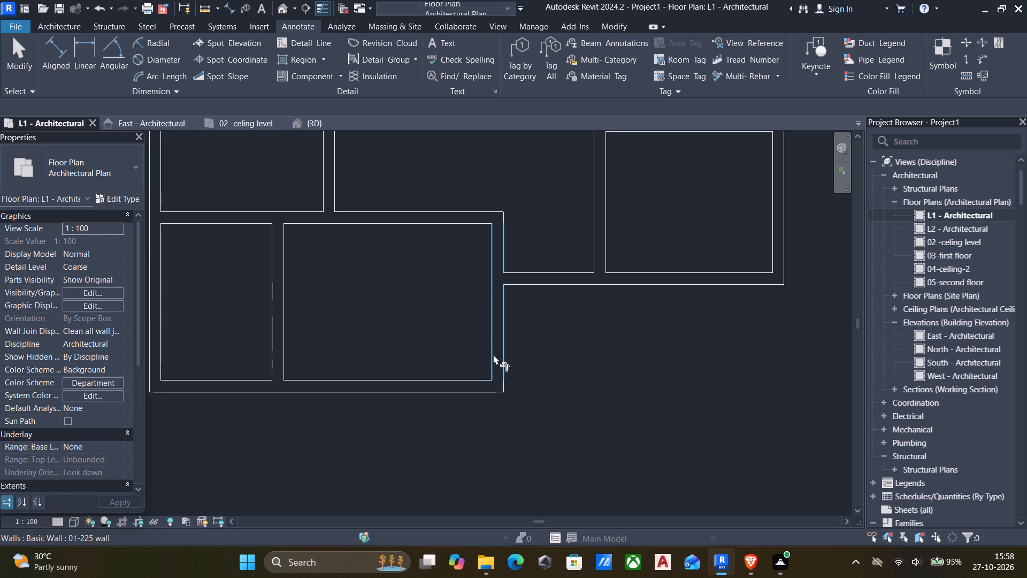
{"action": "scroll", "coordinate": [417, 343], "scroll_direction": "down", "scroll_amount": 4}
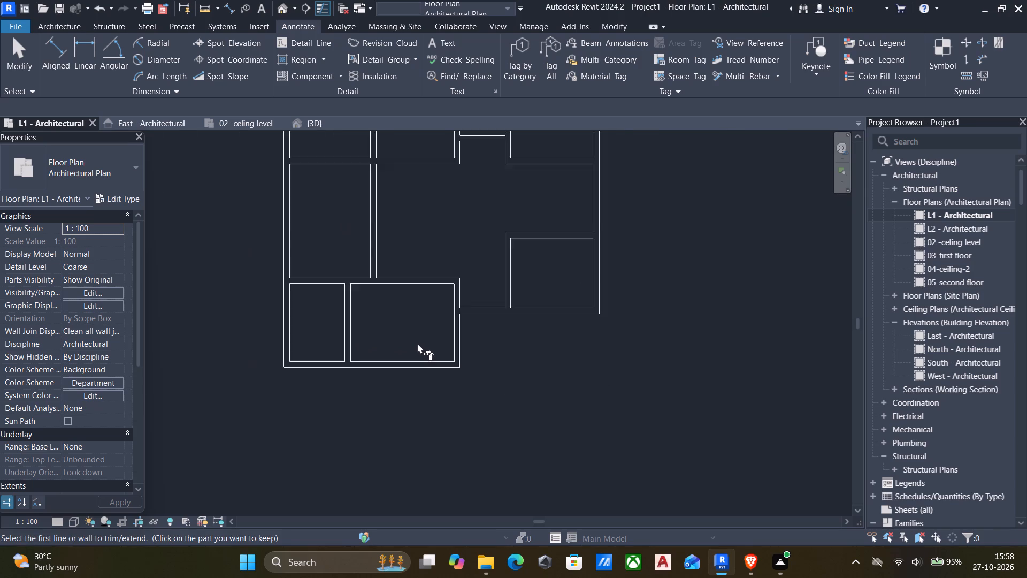
{"action": "scroll", "coordinate": [417, 343], "scroll_direction": "down", "scroll_amount": 2}
{"action": "middle_click_drag", "start_coordinate": [528, 361], "coordinate": [575, 372]}
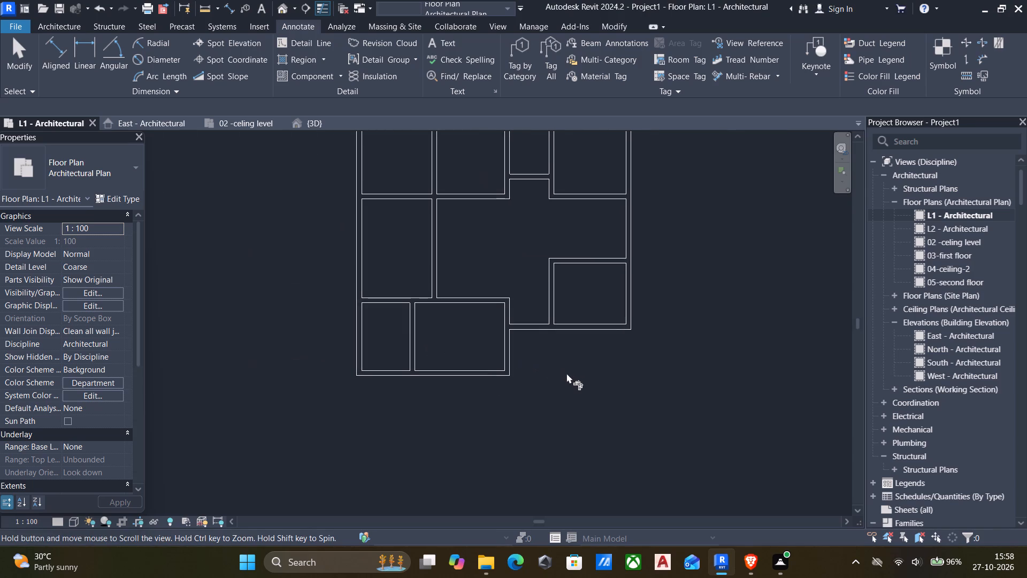
{"action": "key", "text": "Escape"}
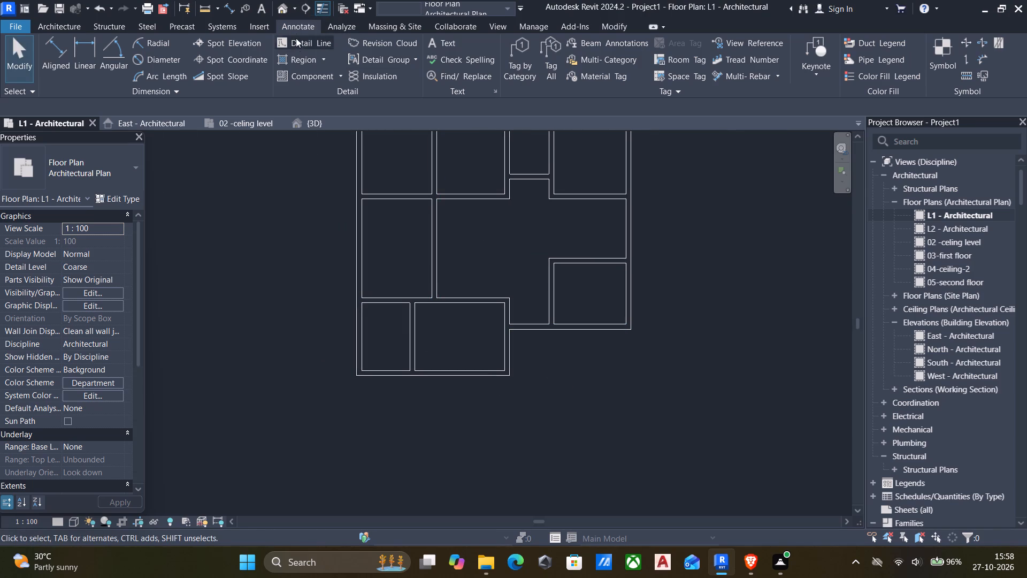
Draw a stepped Hidden-style detail line from the southeast wall corner: 1200 south, 1200 west, 900 south, and 4292 west to the south wall's corner.
{"action": "left_click", "coordinate": [296, 42]}
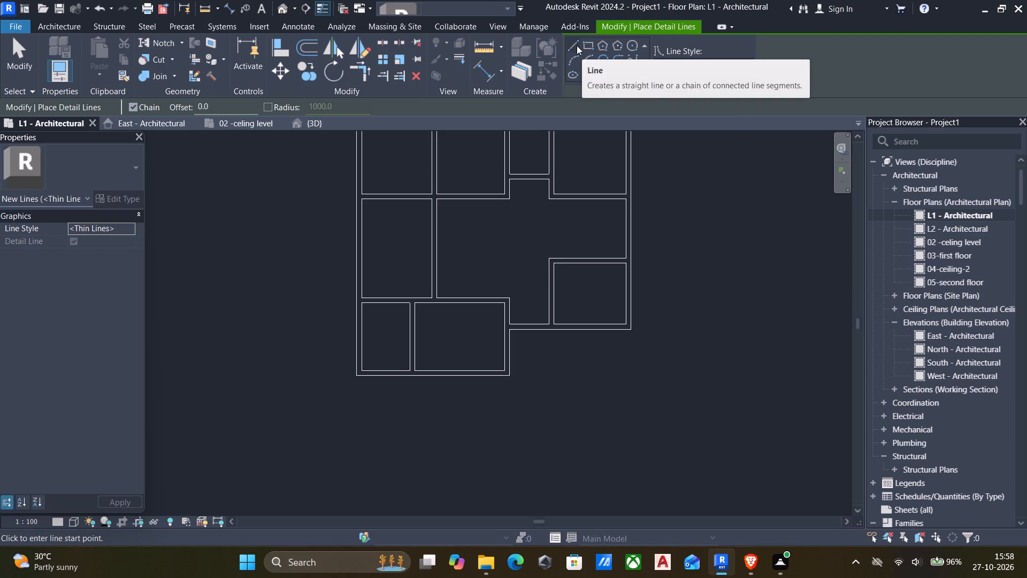
{"action": "left_click", "coordinate": [687, 60]}
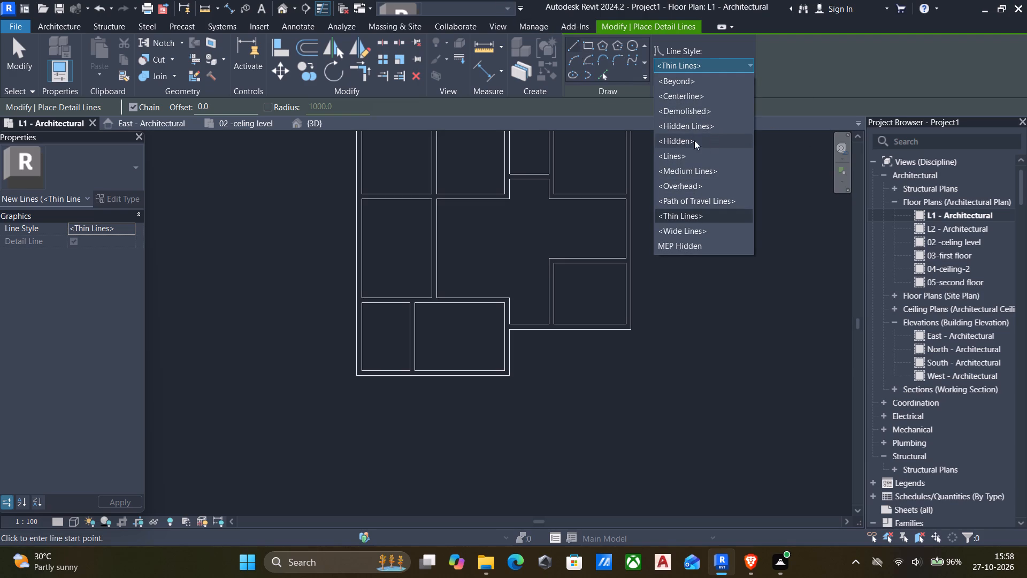
{"action": "left_click", "coordinate": [678, 140]}
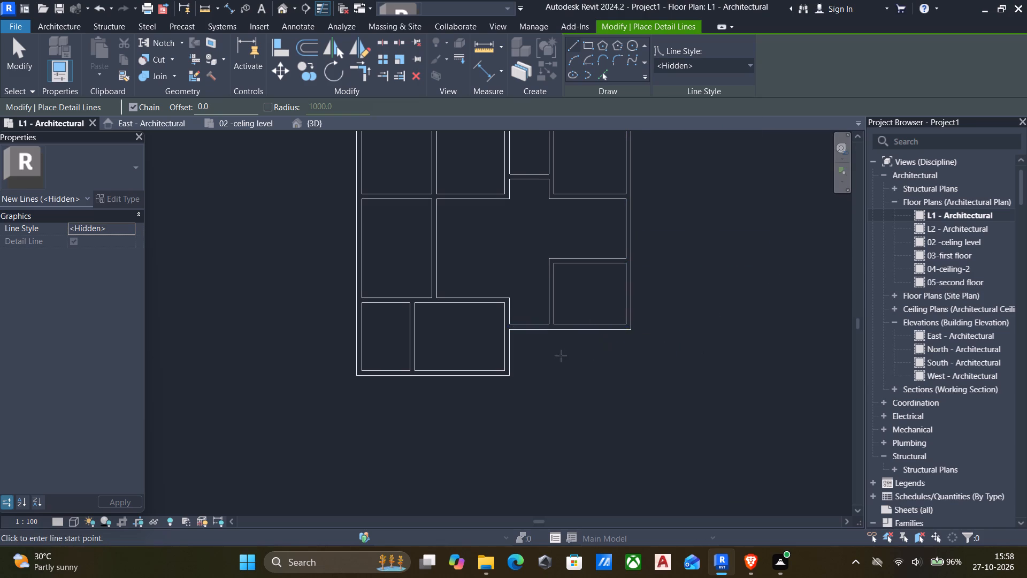
{"action": "scroll", "coordinate": [562, 358], "scroll_direction": "up", "scroll_amount": 5}
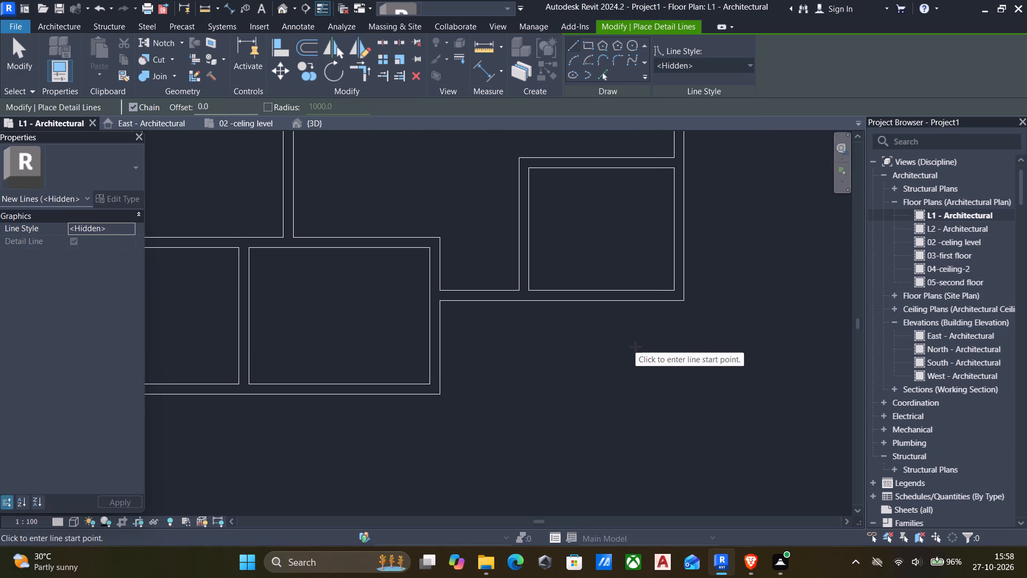
{"action": "left_click", "coordinate": [687, 302]}
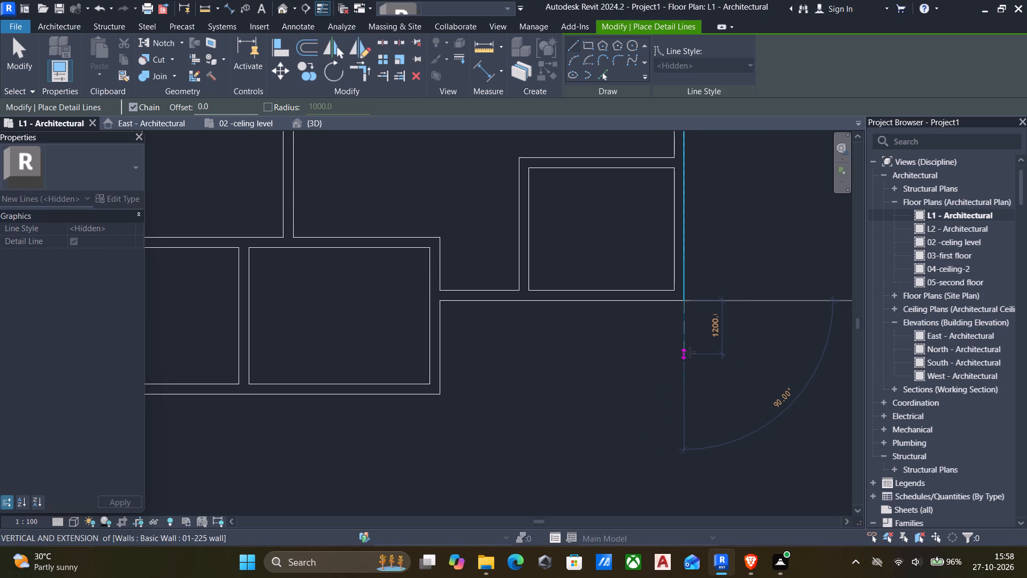
{"action": "left_click", "coordinate": [689, 352]}
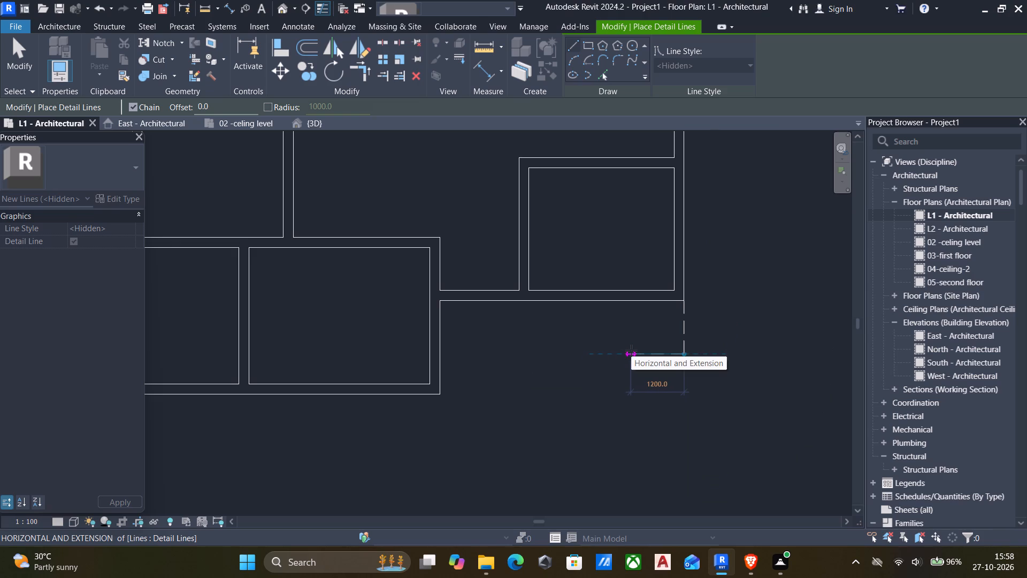
{"action": "left_click", "coordinate": [631, 351]}
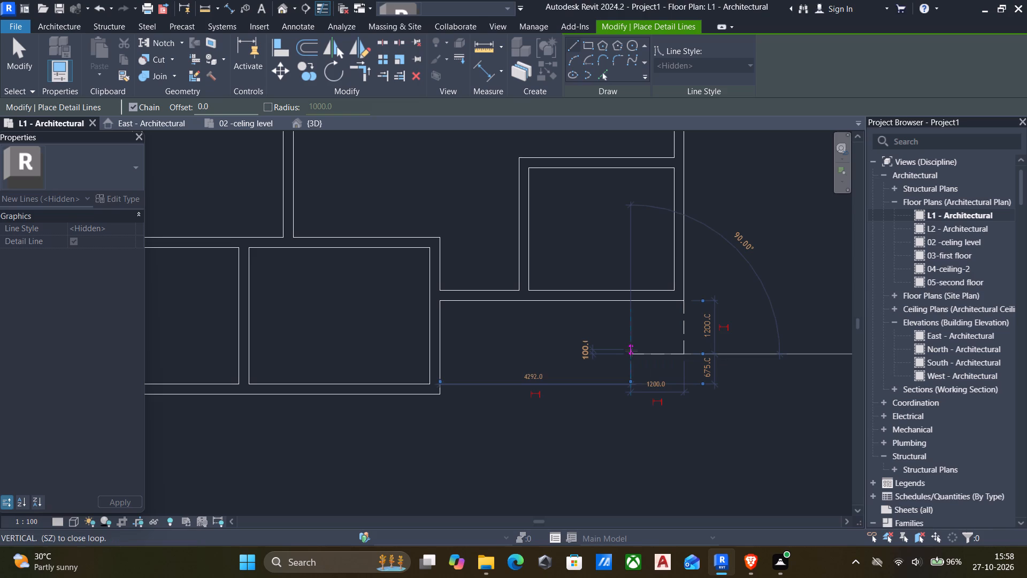
{"action": "left_click", "coordinate": [633, 399]}
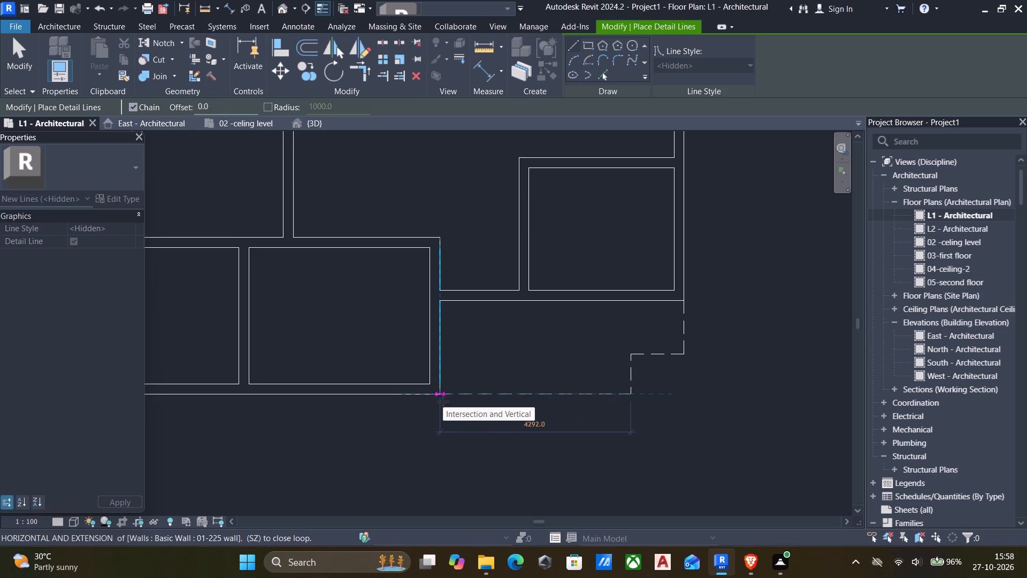
{"action": "left_click", "coordinate": [443, 401]}
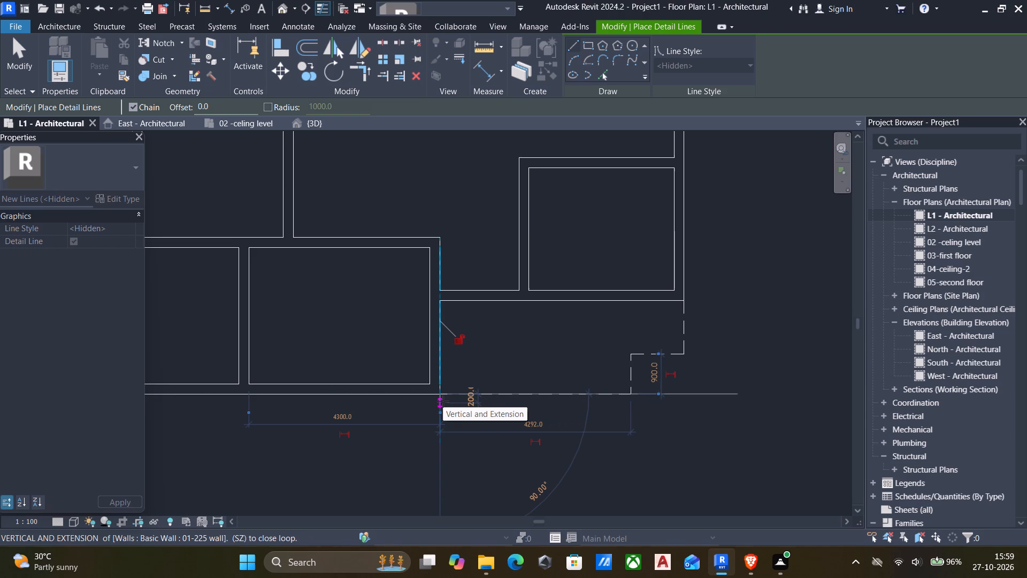
{"action": "key", "text": "Escape"}
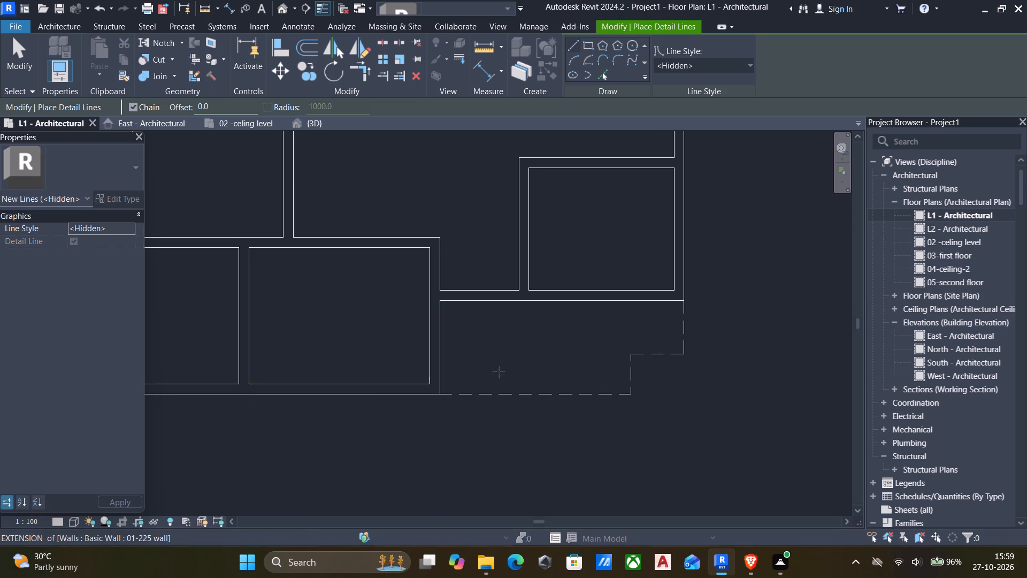
{"action": "scroll", "coordinate": [494, 366], "scroll_direction": "down", "scroll_amount": 1}
{"action": "middle_click_drag", "start_coordinate": [629, 364], "coordinate": [623, 361]}
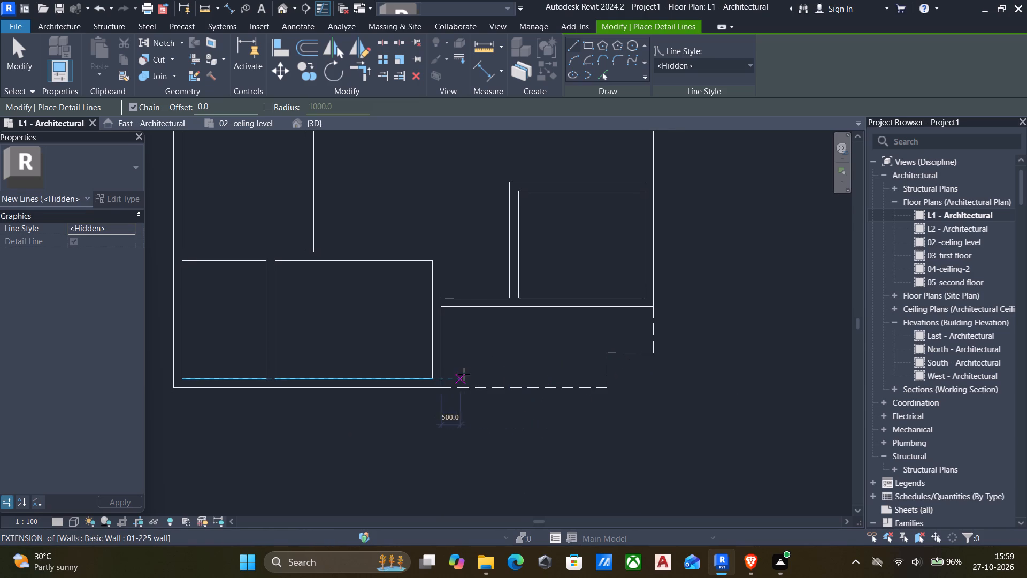
{"action": "key", "text": "Escape"}
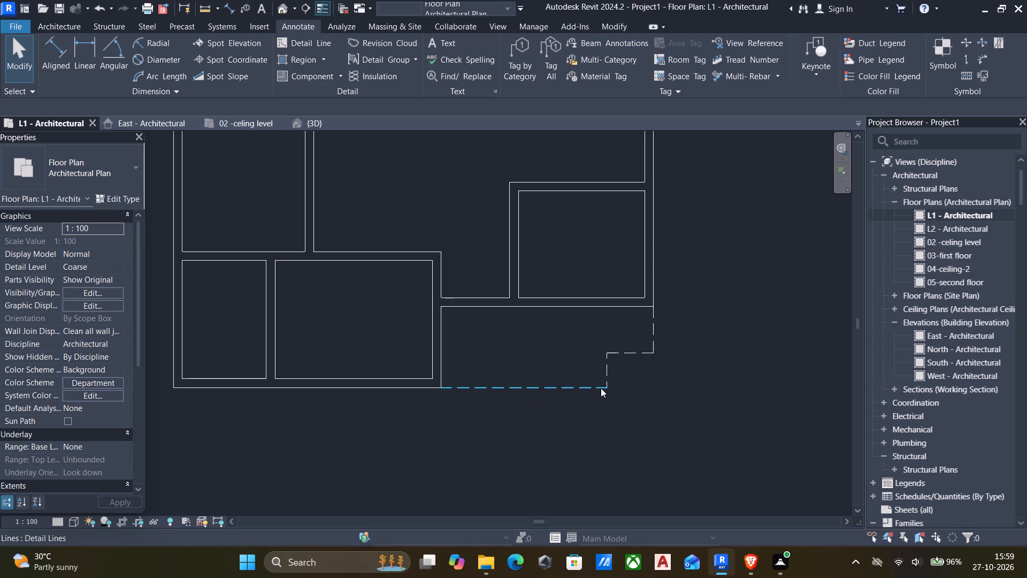
Nudge the horizontal wall below the southeast room north by two increments, about 160 mm.
{"action": "left_click", "coordinate": [562, 293]}
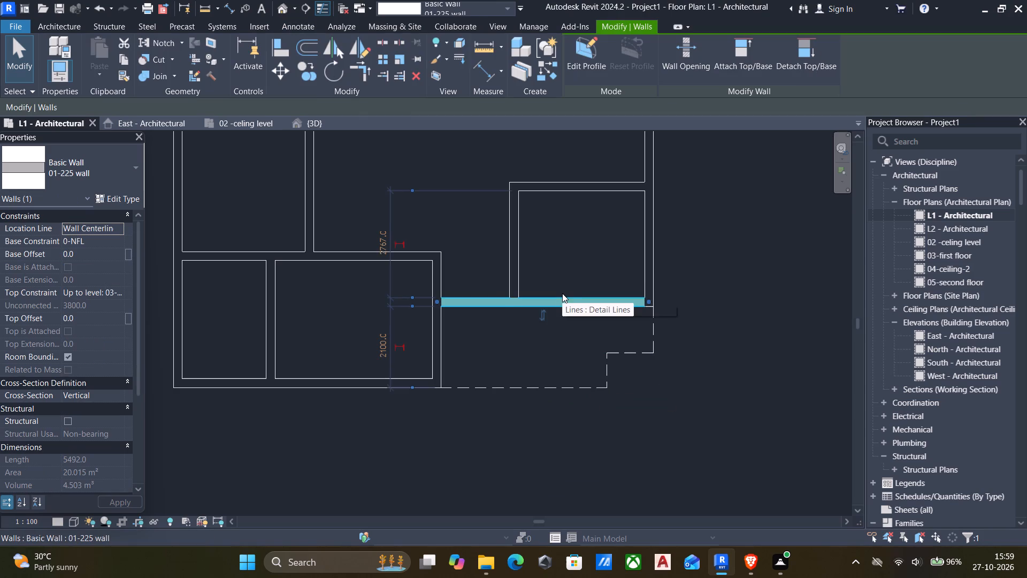
{"action": "key", "text": "Up"}
{"action": "key", "text": "Up"}
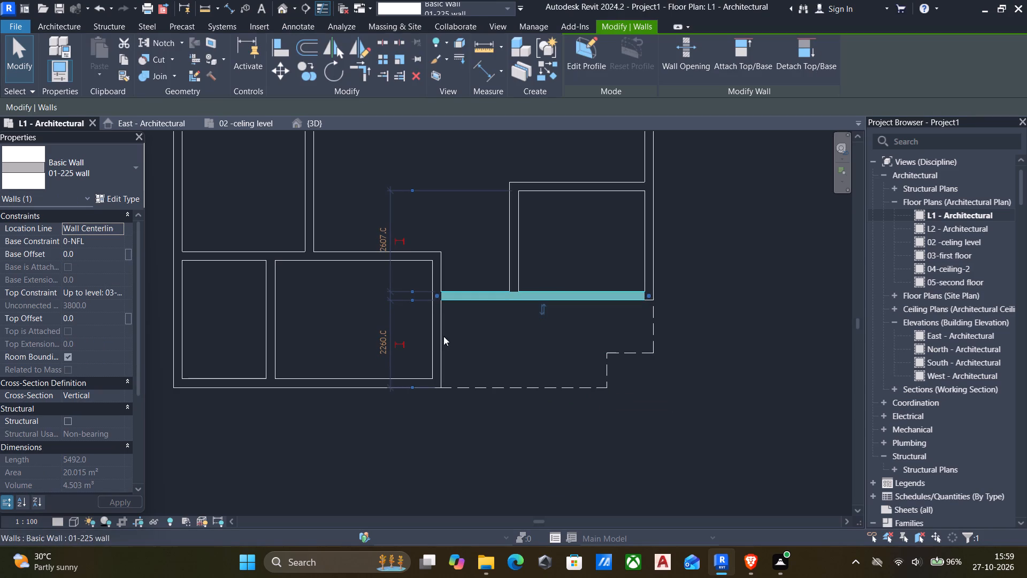
{"action": "left_click", "coordinate": [313, 337]}
Nudge the horizontal wall along the north side of the two southwest rooms north by two increments.
{"action": "left_click", "coordinate": [347, 262]}
{"action": "key", "text": "Up"}
{"action": "key", "text": "Up"}
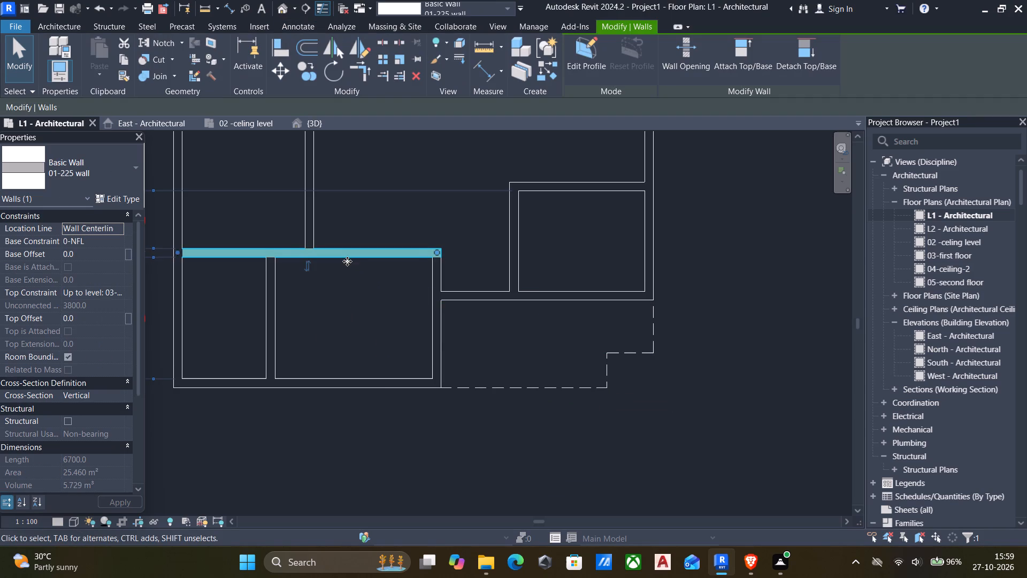
{"action": "left_click", "coordinate": [294, 366]}
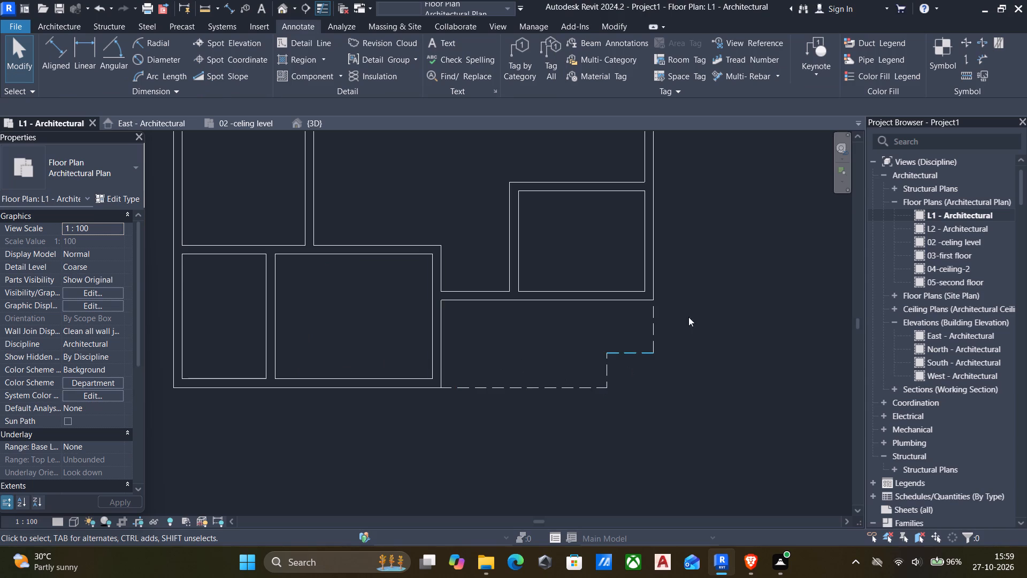
Draw a horizontal Hidden-style detail line from the stepped outline's inner corner west to the vertical wall east of the southwest rooms.
{"action": "left_click", "coordinate": [517, 391]}
{"action": "type", "text": "cs"}
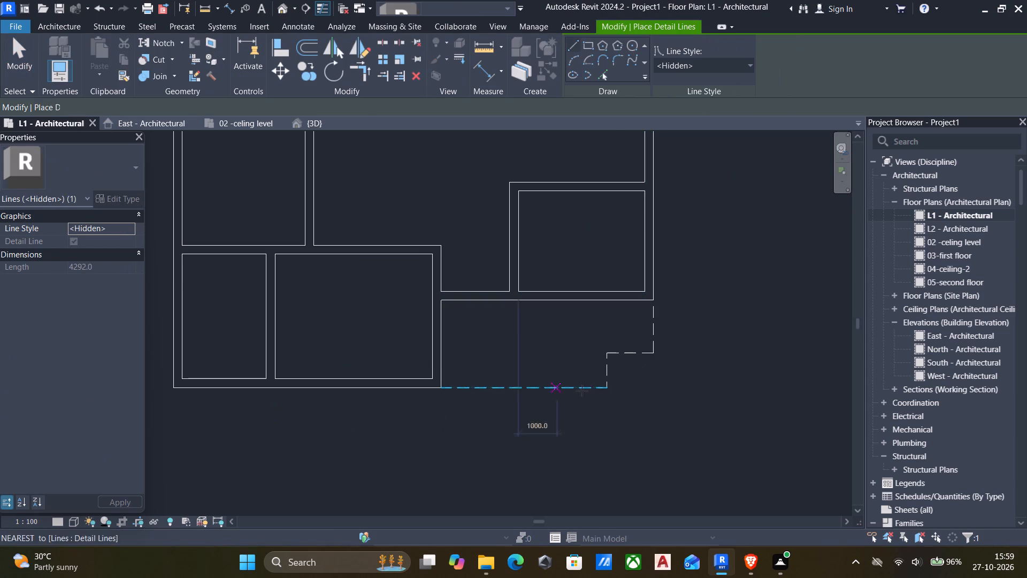
{"action": "left_click", "coordinate": [611, 351]}
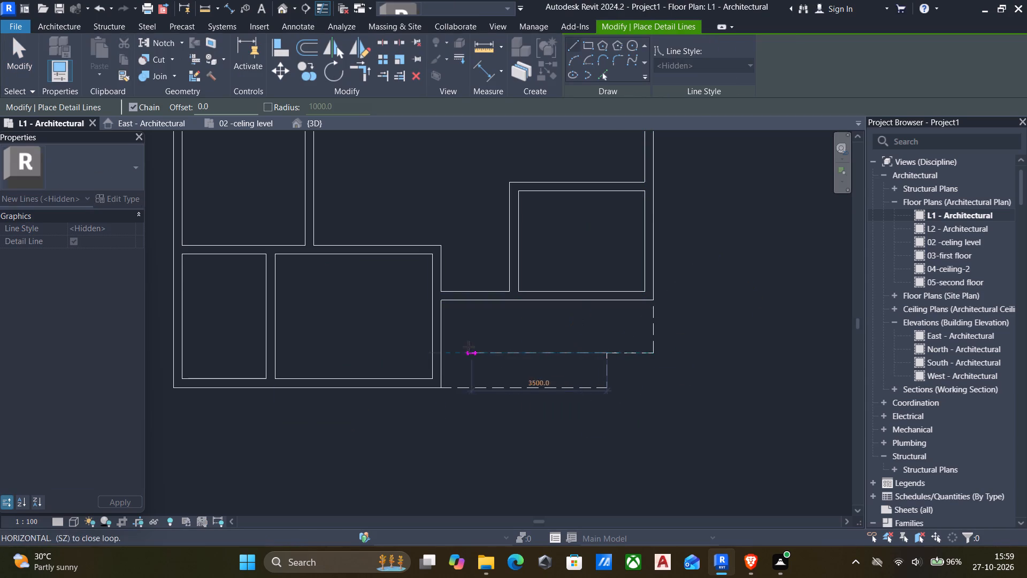
{"action": "left_click", "coordinate": [444, 353]}
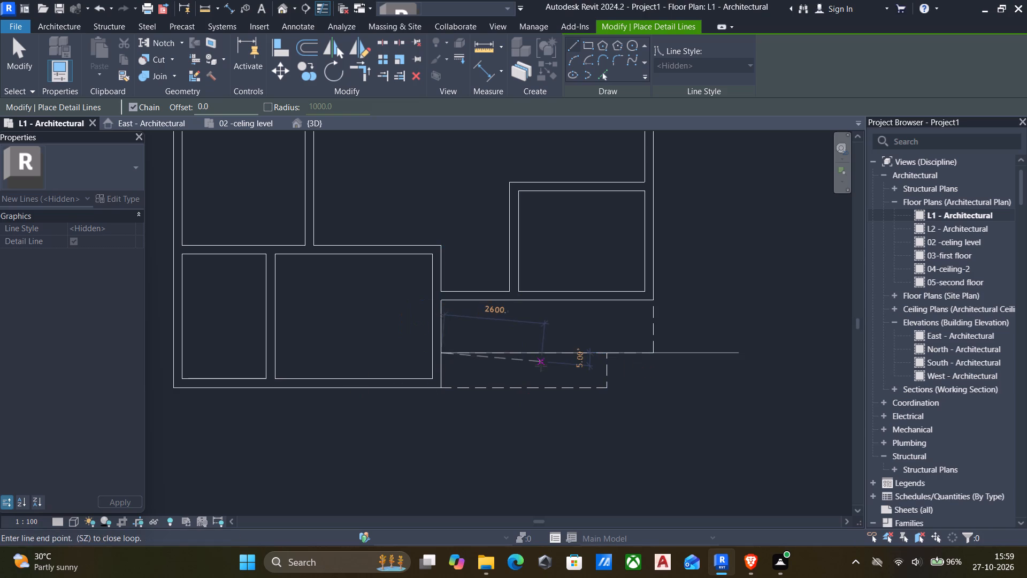
{"action": "key", "text": "Escape"}
{"action": "scroll", "coordinate": [808, 442], "scroll_direction": "down", "scroll_amount": 5}
{"action": "middle_click_drag", "start_coordinate": [726, 431], "coordinate": [693, 448]}
{"action": "scroll", "coordinate": [690, 447], "scroll_direction": "up", "scroll_amount": 1}
{"action": "scroll", "coordinate": [614, 374], "scroll_direction": "down", "scroll_amount": 4}
{"action": "middle_click_drag", "start_coordinate": [611, 374], "coordinate": [555, 386]}
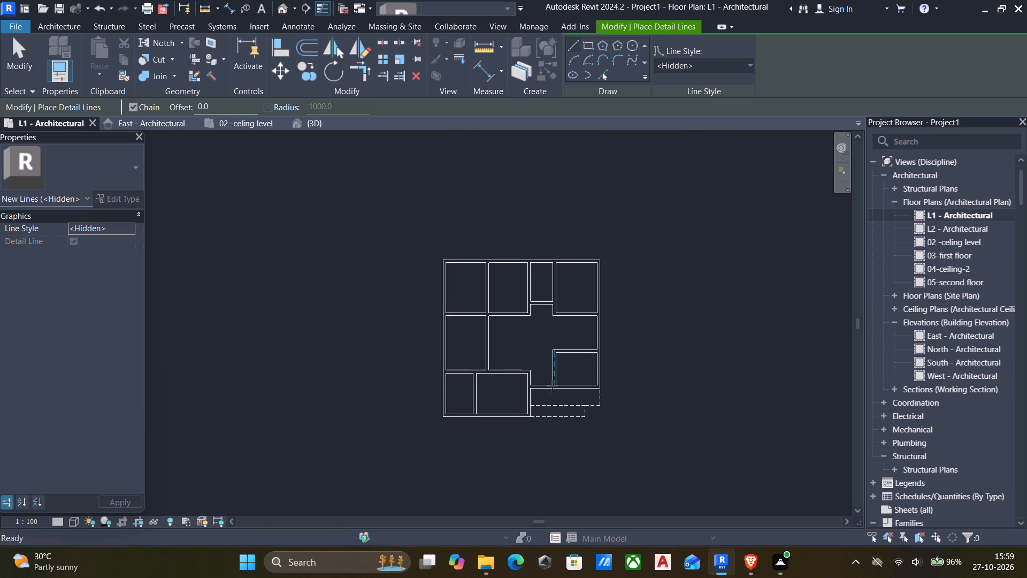
{"action": "key", "text": "Escape"}
{"action": "middle_click_drag", "start_coordinate": [406, 393], "coordinate": [381, 379]}
{"action": "scroll", "coordinate": [381, 379], "scroll_direction": "up", "scroll_amount": 1}
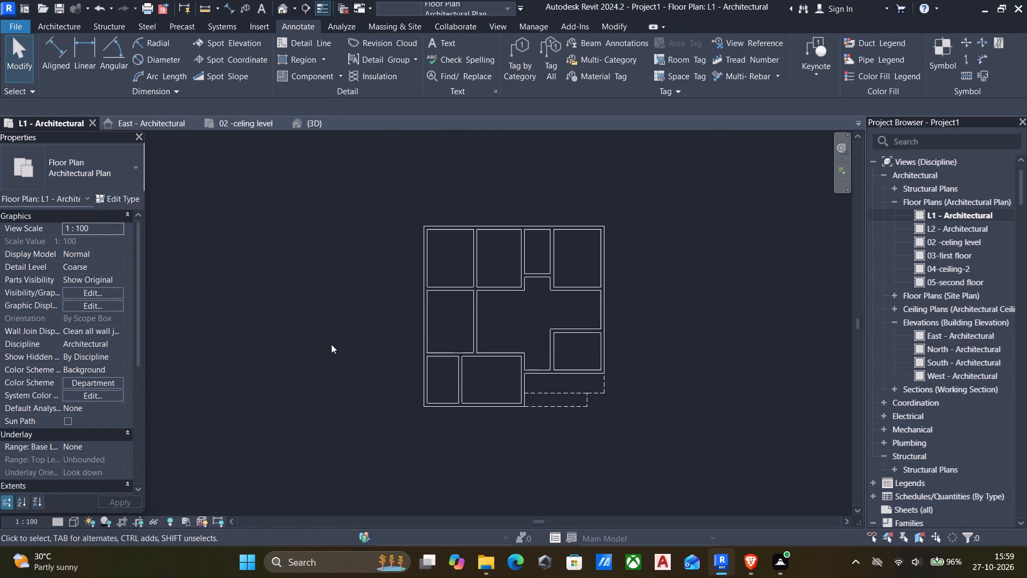
Start saving the project and choose the REVIT -PLANS folder on the OS (C:) drive as its location.
{"action": "key", "text": "ctrl+s"}
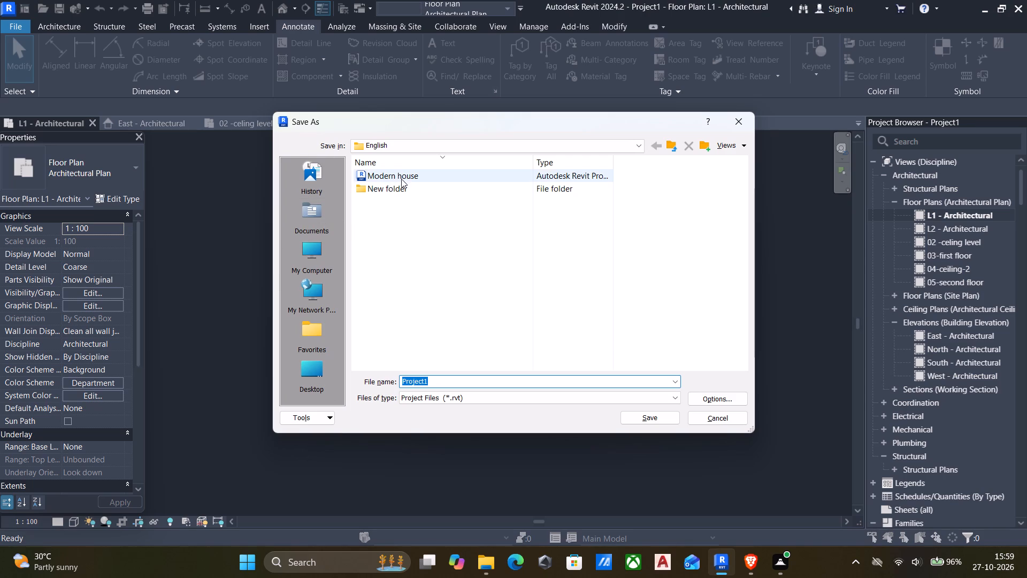
{"action": "scroll", "coordinate": [319, 364], "scroll_direction": "down", "scroll_amount": 4}
{"action": "left_click", "coordinate": [322, 368]}
{"action": "left_click_drag", "start_coordinate": [322, 368], "coordinate": [322, 367]}
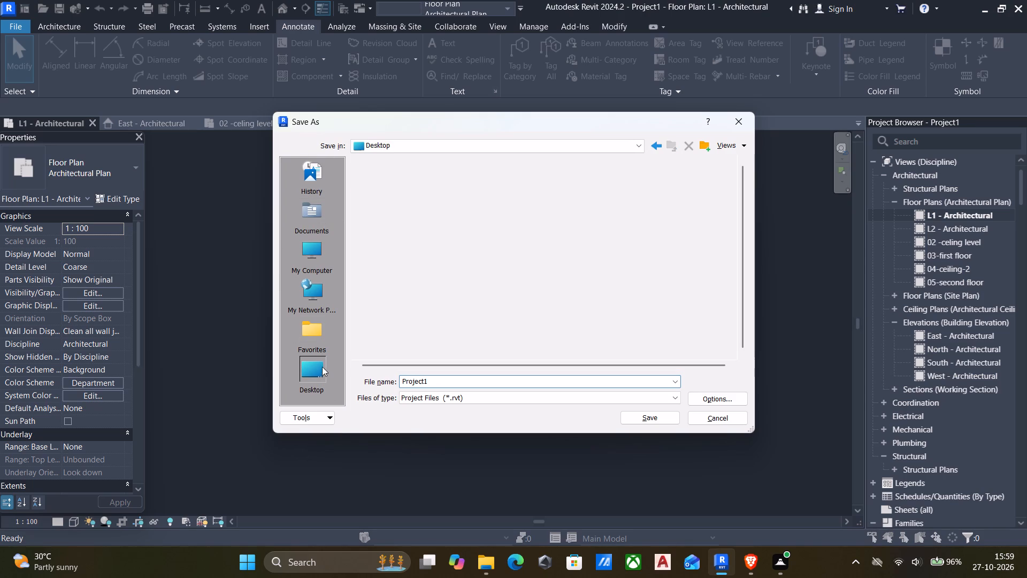
{"action": "left_click_drag", "start_coordinate": [322, 367], "coordinate": [322, 363]}
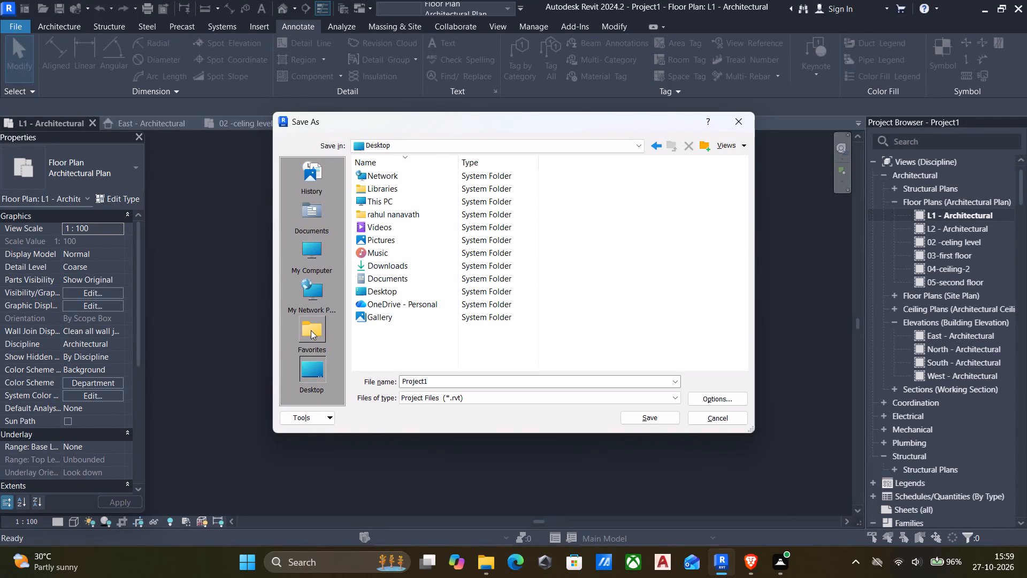
{"action": "double_click", "coordinate": [311, 366]}
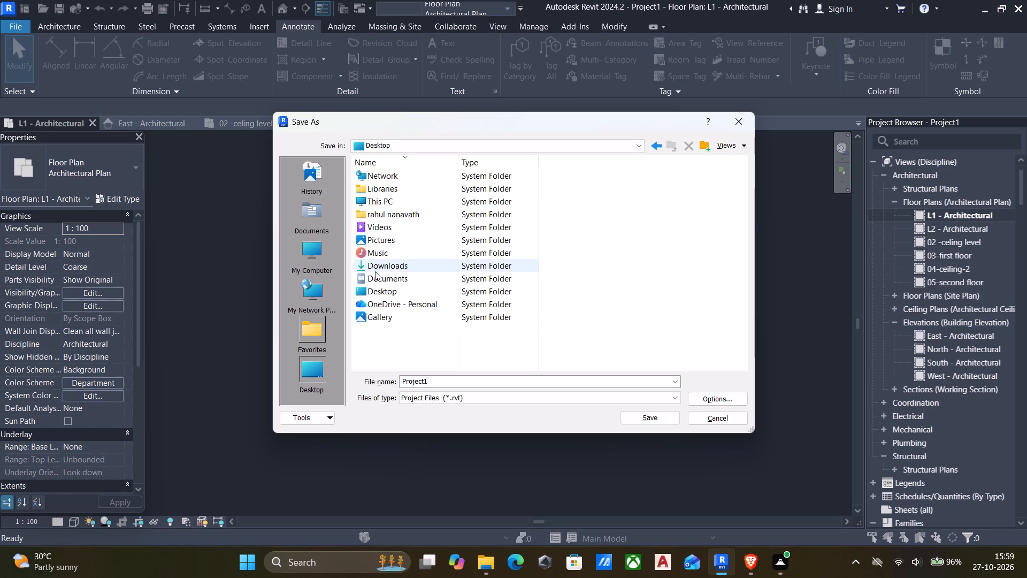
{"action": "double_click", "coordinate": [389, 264]}
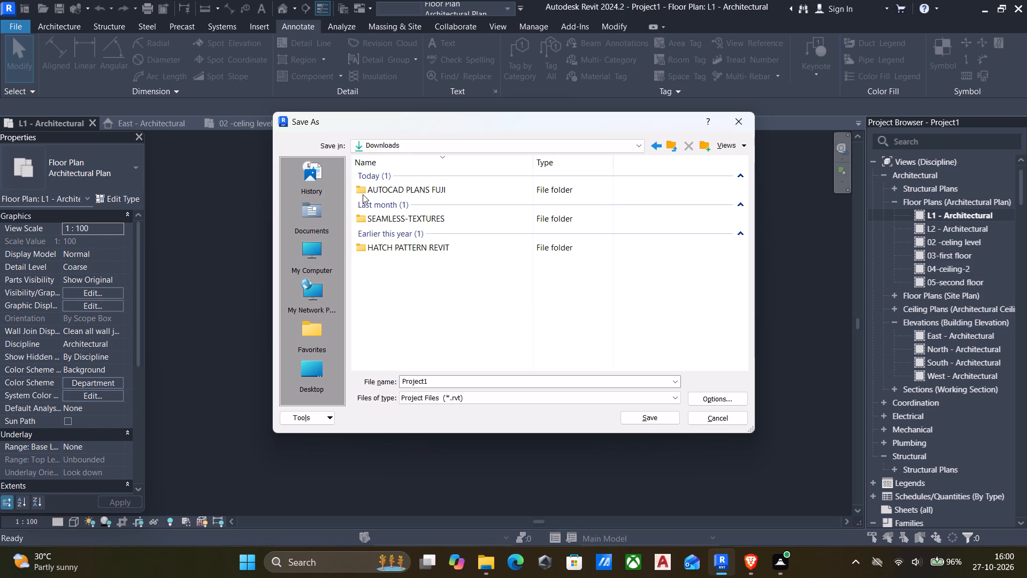
{"action": "double_click", "coordinate": [363, 193]}
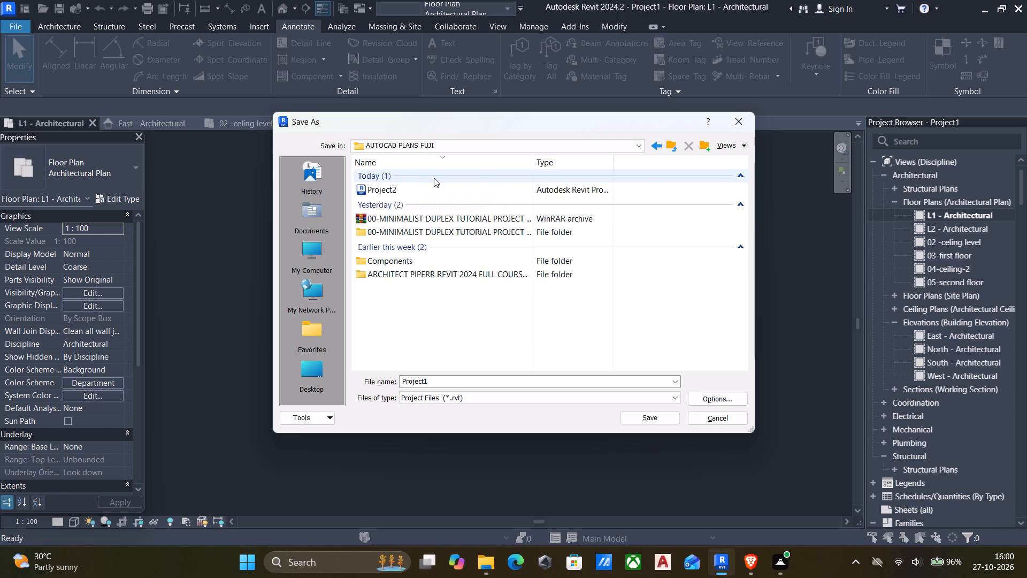
{"action": "double_click", "coordinate": [313, 368]}
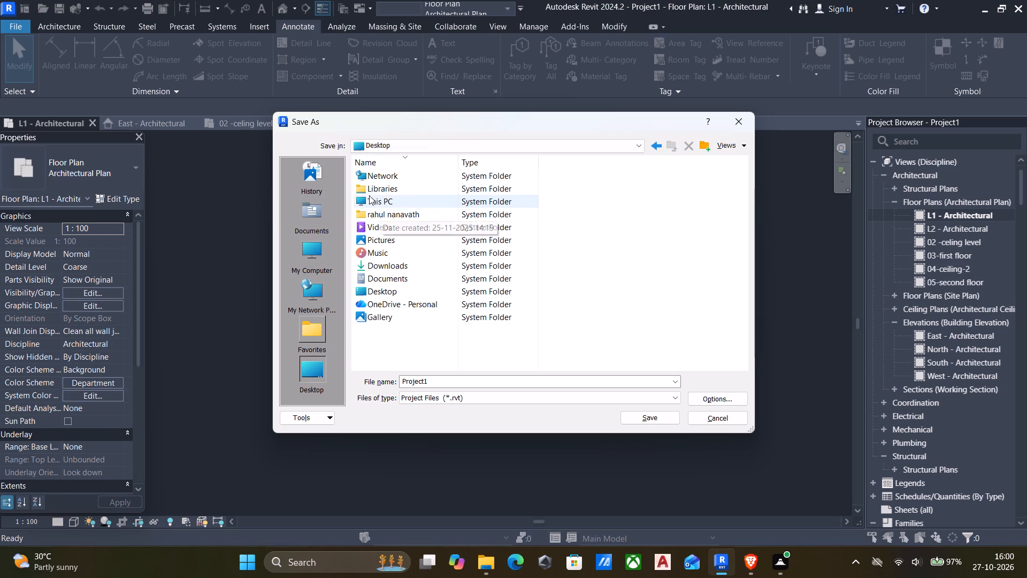
{"action": "double_click", "coordinate": [368, 203]}
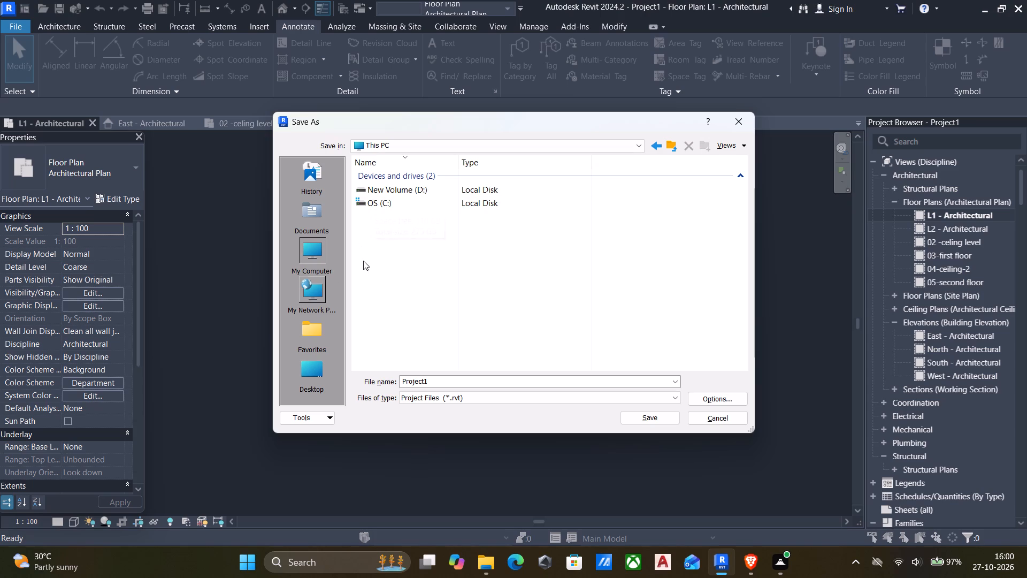
{"action": "double_click", "coordinate": [387, 209]}
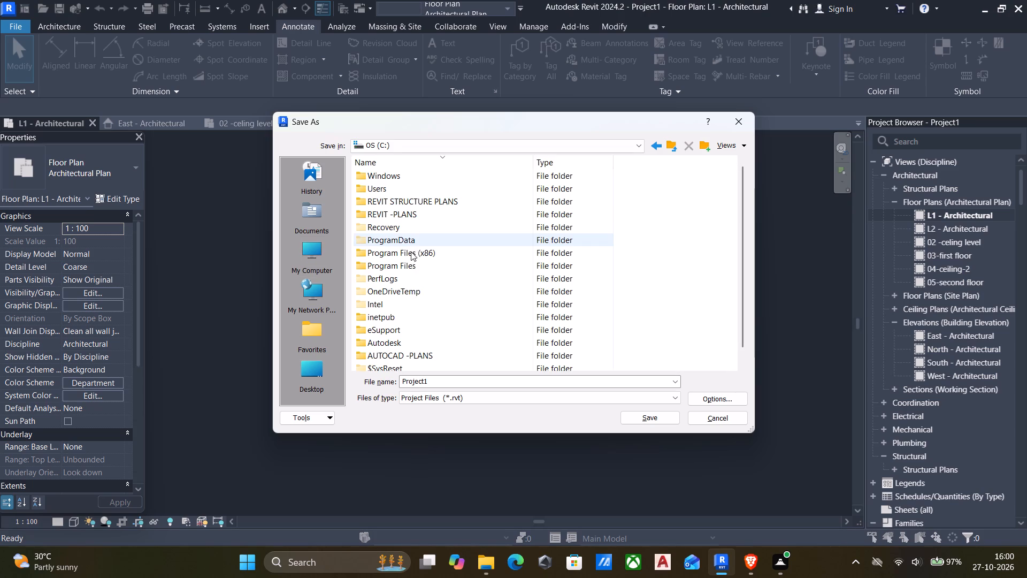
{"action": "scroll", "coordinate": [409, 254], "scroll_direction": "down", "scroll_amount": 2}
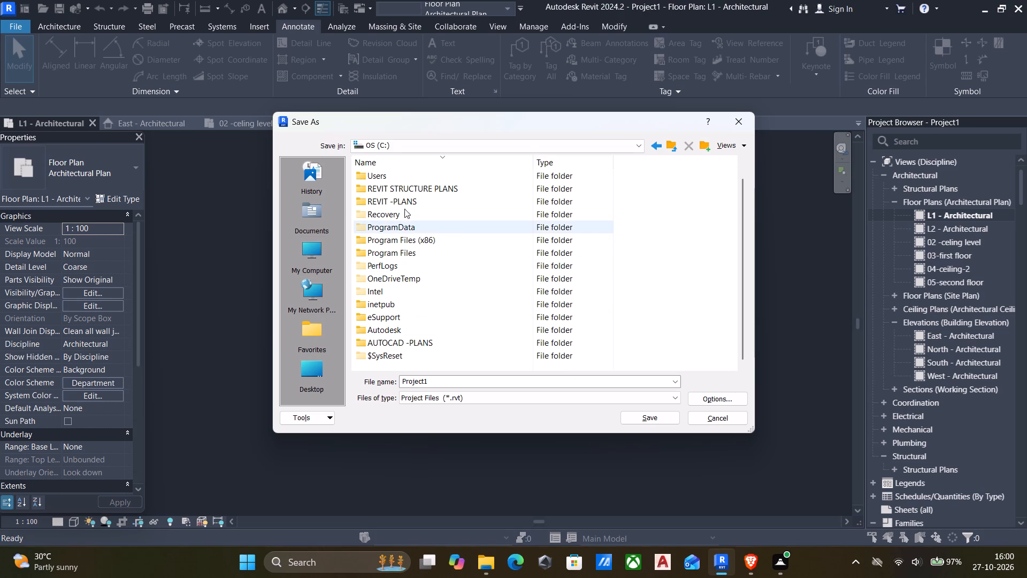
{"action": "double_click", "coordinate": [359, 202]}
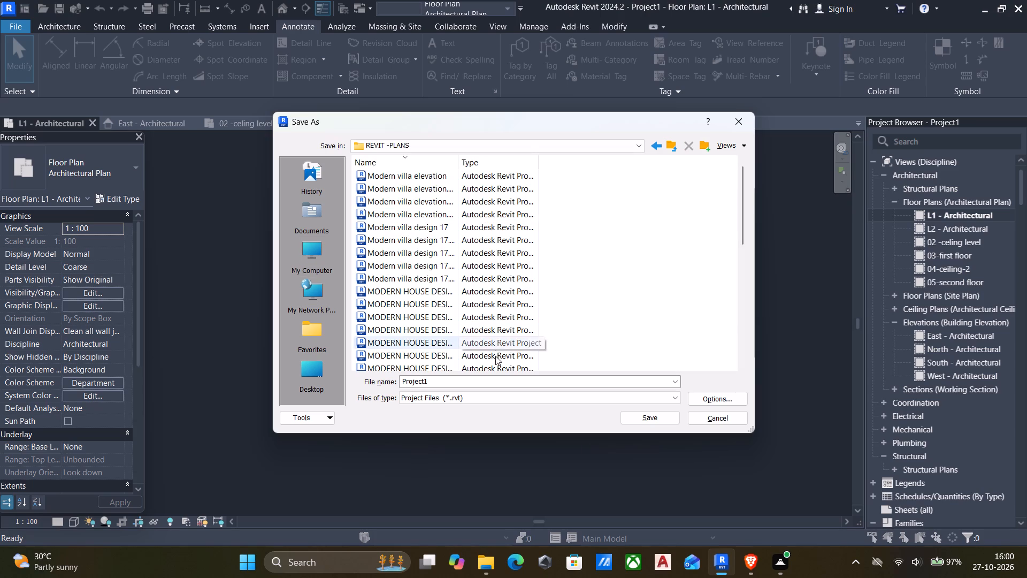
Name the project file "Duplex plan elevation" and save it as an .rvt project.
{"action": "left_click_drag", "start_coordinate": [488, 379], "coordinate": [395, 392]}
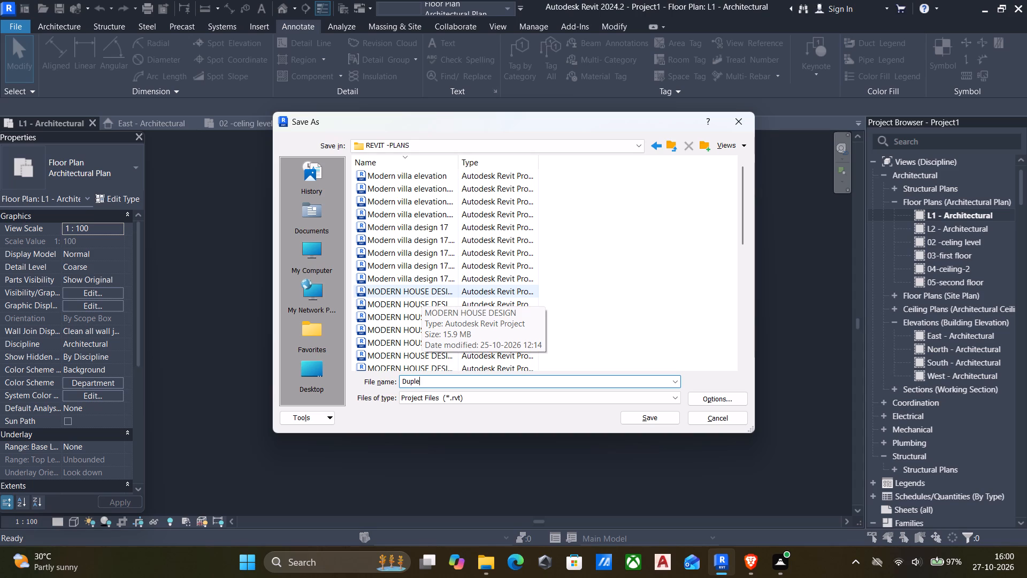
{"action": "type", "text": "plan elevar"}
{"action": "key", "text": "BackSpace"}
{"action": "type", "text": "tion"}
{"action": "key", "text": "Return"}
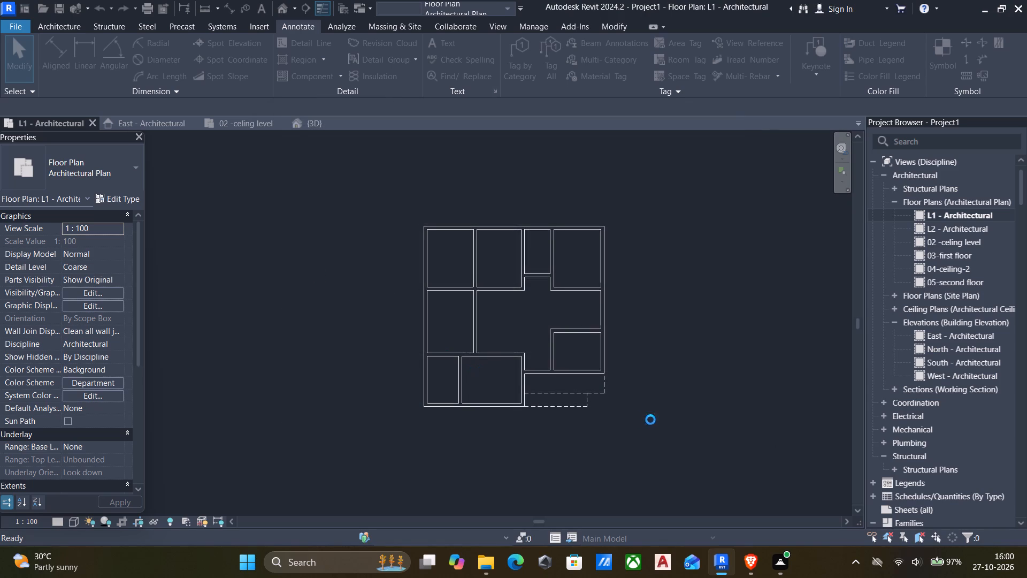
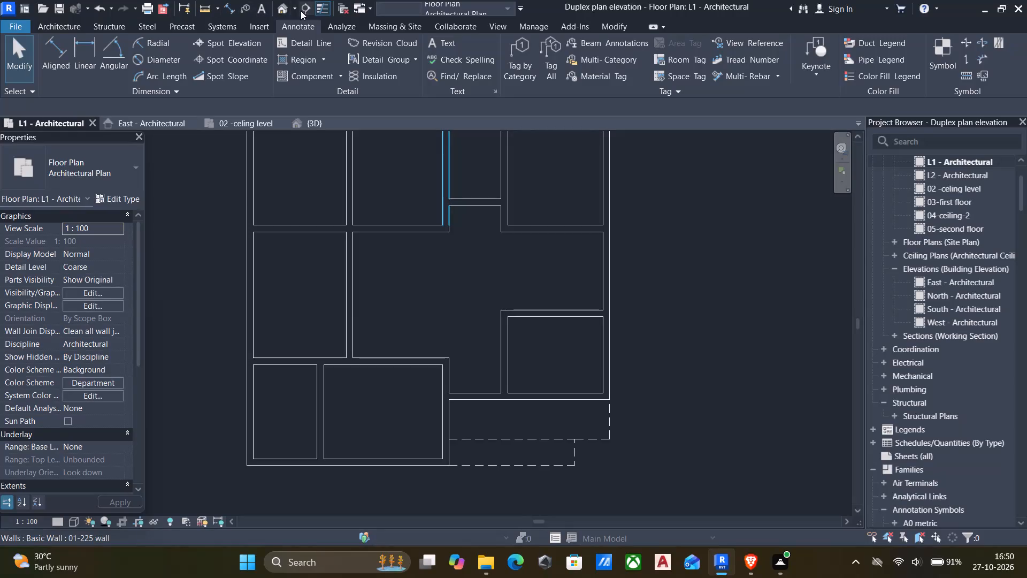
View the walls in the default 3D view and return to the L1 - Architectural floor plan.
{"action": "left_click", "coordinate": [282, 12]}
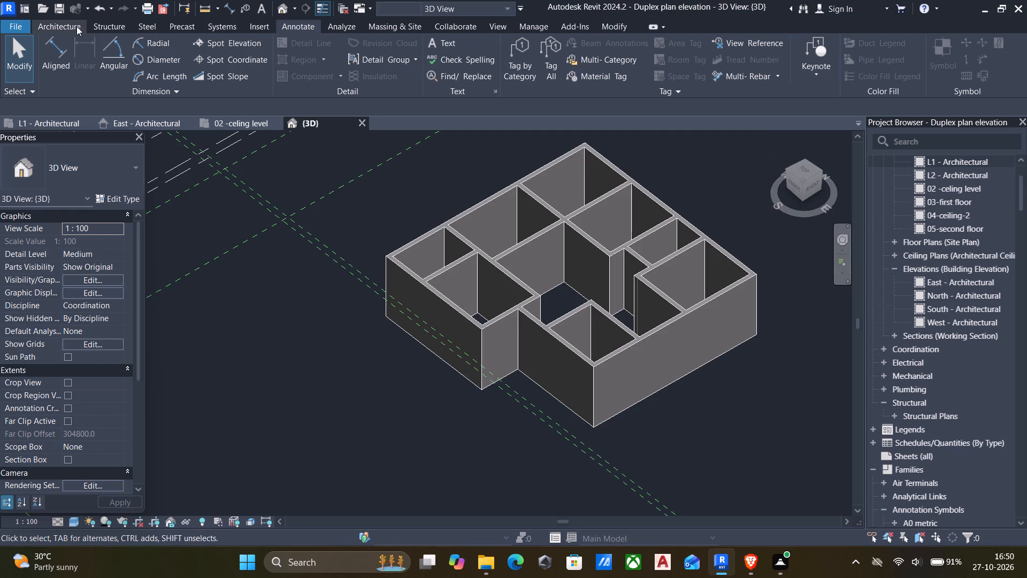
{"action": "scroll", "coordinate": [991, 178], "scroll_direction": "up", "scroll_amount": 5}
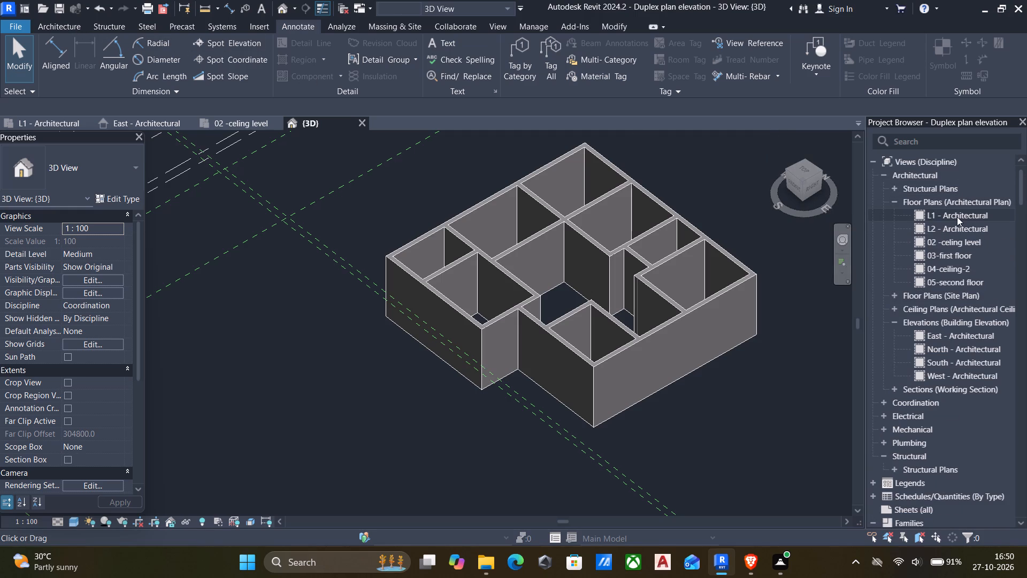
{"action": "left_click", "coordinate": [957, 217]}
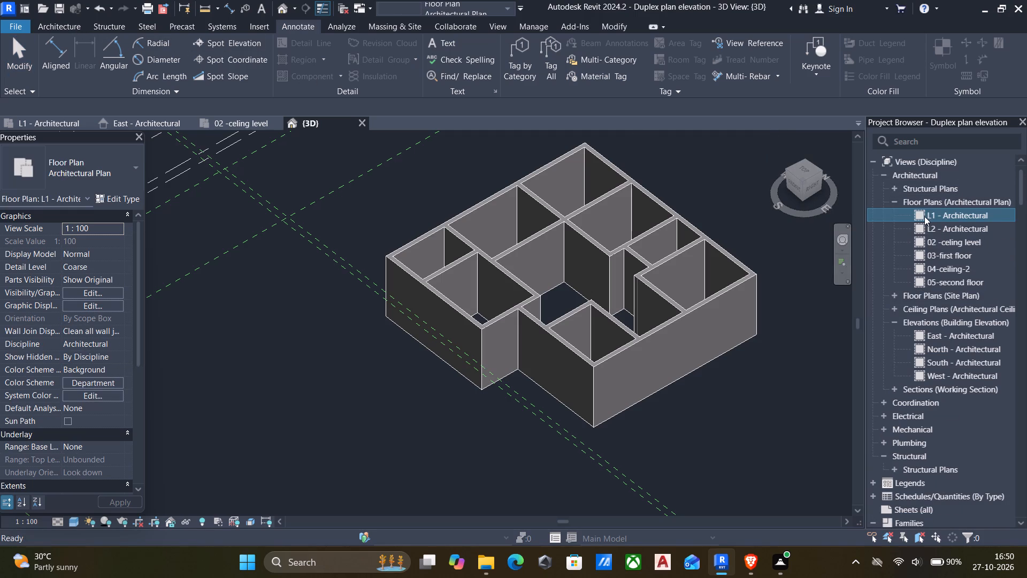
{"action": "double_click", "coordinate": [924, 216]}
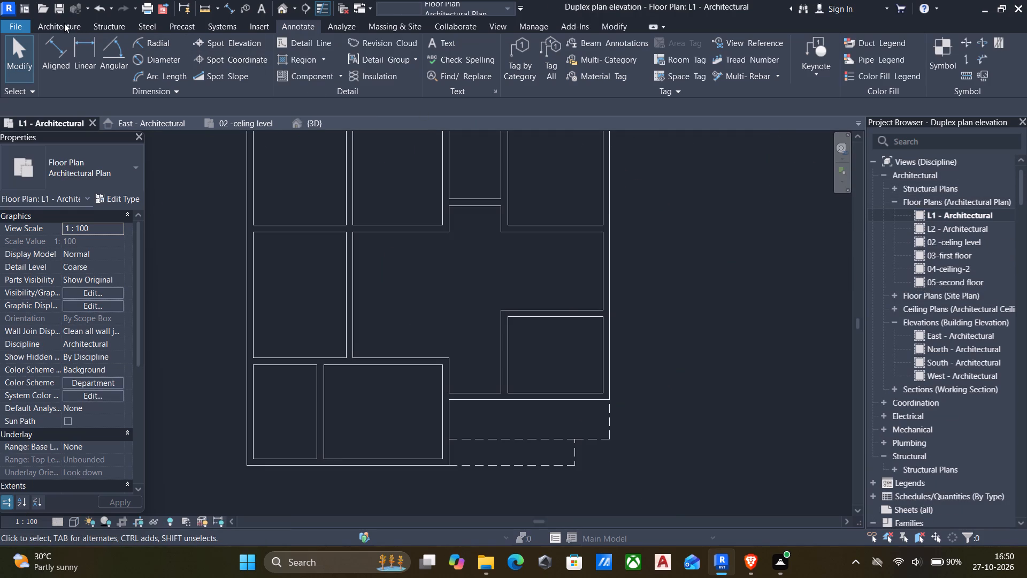
Start an architectural floor and duplicate the Generic - 12" floor type under the name "01-150 floor".
{"action": "left_click", "coordinate": [62, 24]}
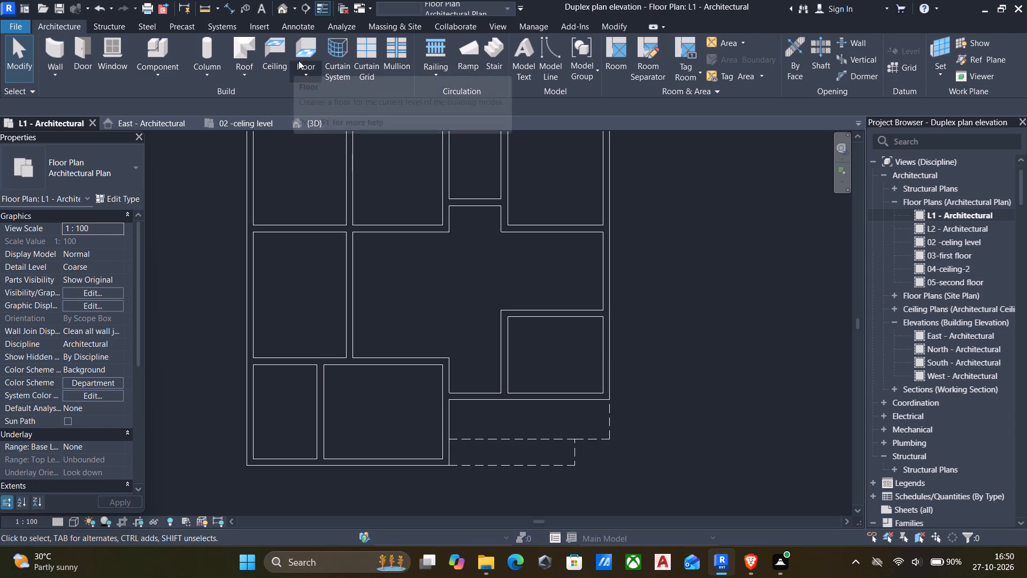
{"action": "left_click", "coordinate": [298, 56]}
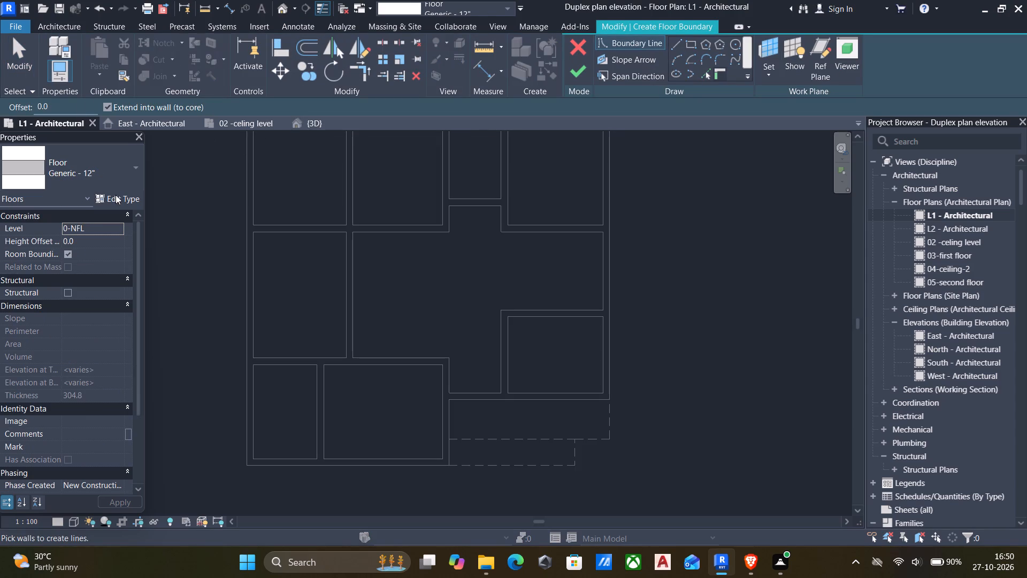
{"action": "left_click", "coordinate": [116, 195]}
{"action": "left_click", "coordinate": [725, 111]}
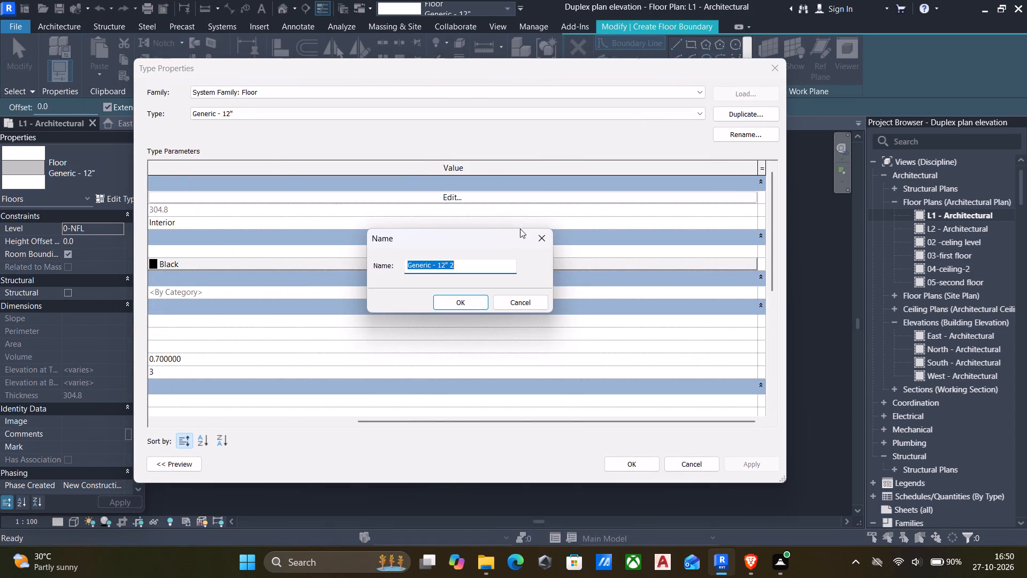
{"action": "key", "text": "BackSpace"}
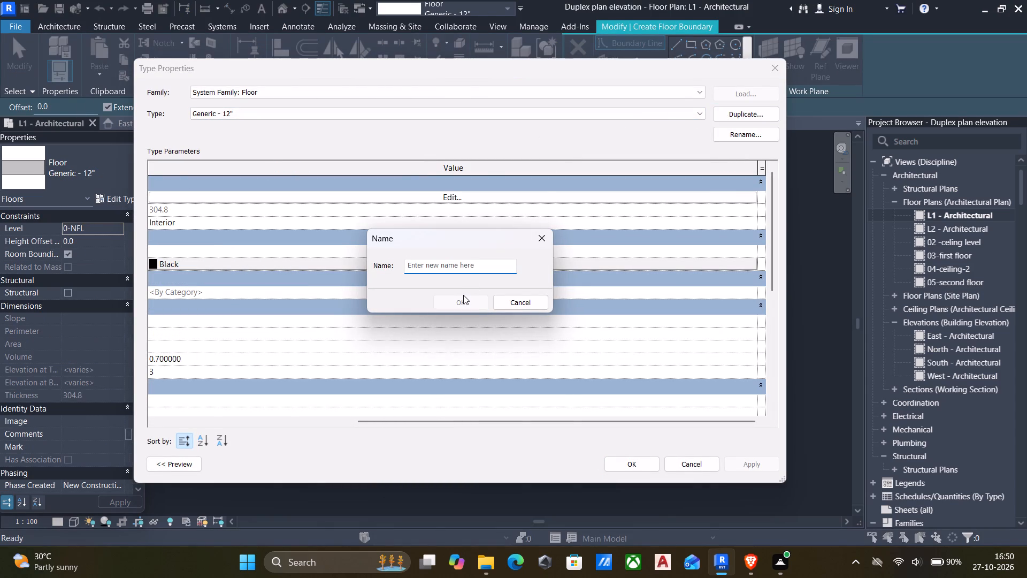
{"action": "key", "text": "1"}
{"action": "key", "text": "5"}
{"action": "key", "text": "0"}
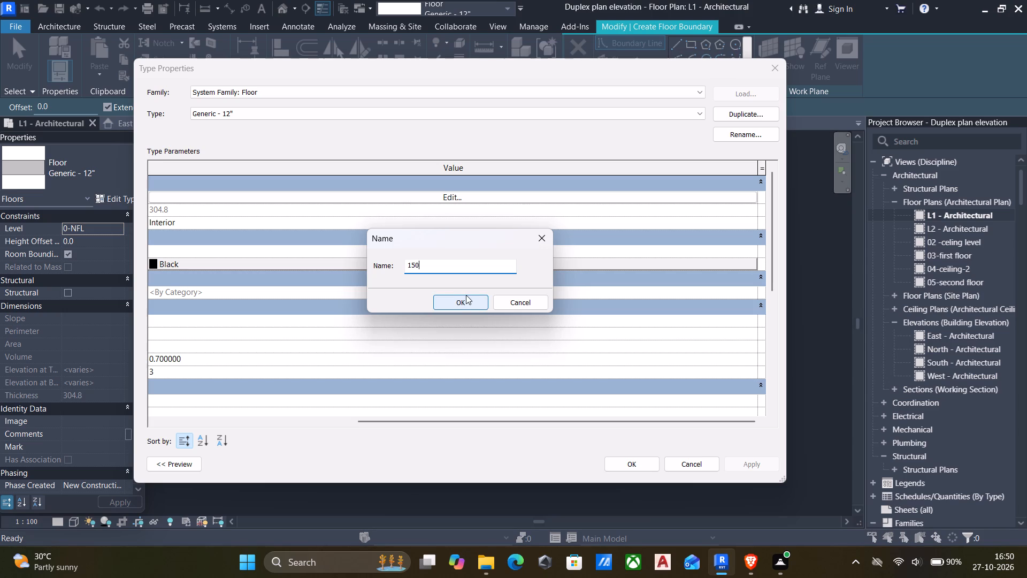
{"action": "key", "text": "m"}
{"action": "key", "text": "m"}
{"action": "key", "text": "Left"}
{"action": "key", "text": "Left"}
{"action": "key", "text": "Left"}
{"action": "key", "text": "Left"}
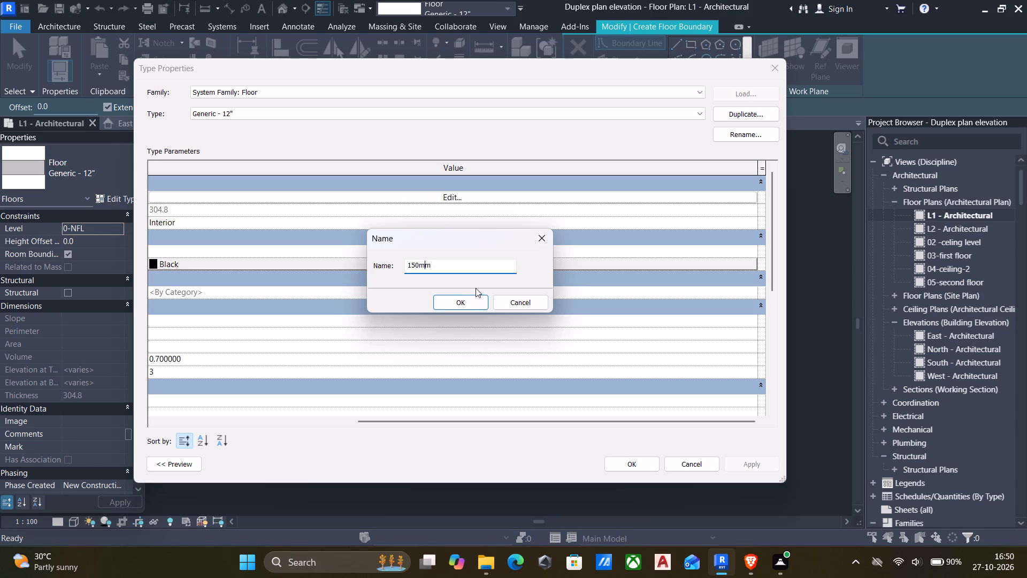
{"action": "key", "text": "Left"}
{"action": "type", "text": "01"}
{"action": "key", "text": "minus"}
{"action": "key", "text": "Right"}
{"action": "key", "text": "Right"}
{"action": "key", "text": "Right"}
{"action": "key", "text": "Right"}
{"action": "key", "text": "Right"}
{"action": "key", "text": "BackSpace"}
{"action": "key", "text": "BackSpace"}
{"action": "key", "text": "space"}
{"action": "type", "text": "floor"}
{"action": "left_click", "coordinate": [461, 306]}
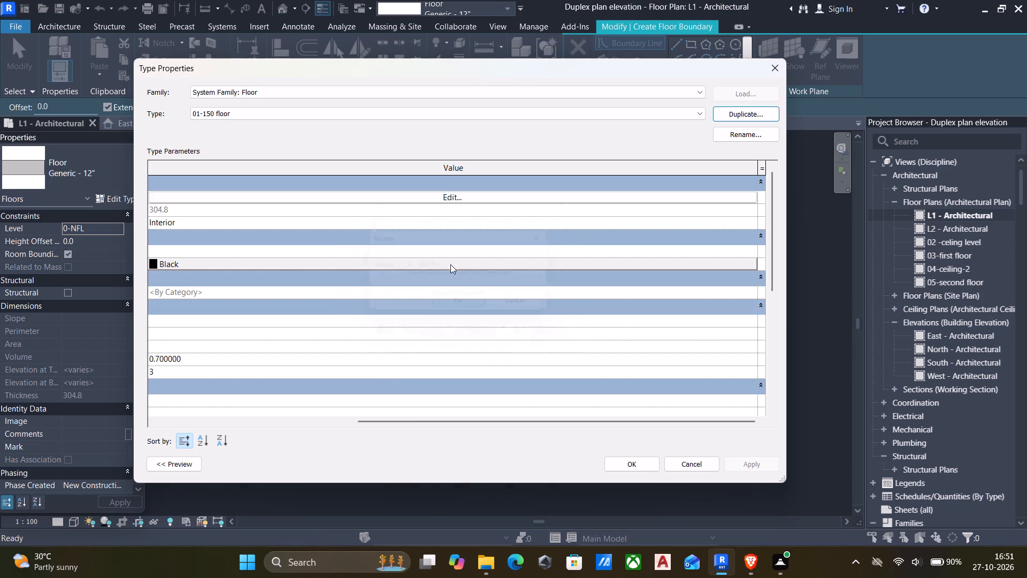
Set the structure layer thickness of the 01-150 floor type to 150 mm and apply the type.
{"action": "left_click", "coordinate": [435, 199]}
{"action": "left_click", "coordinate": [473, 195]}
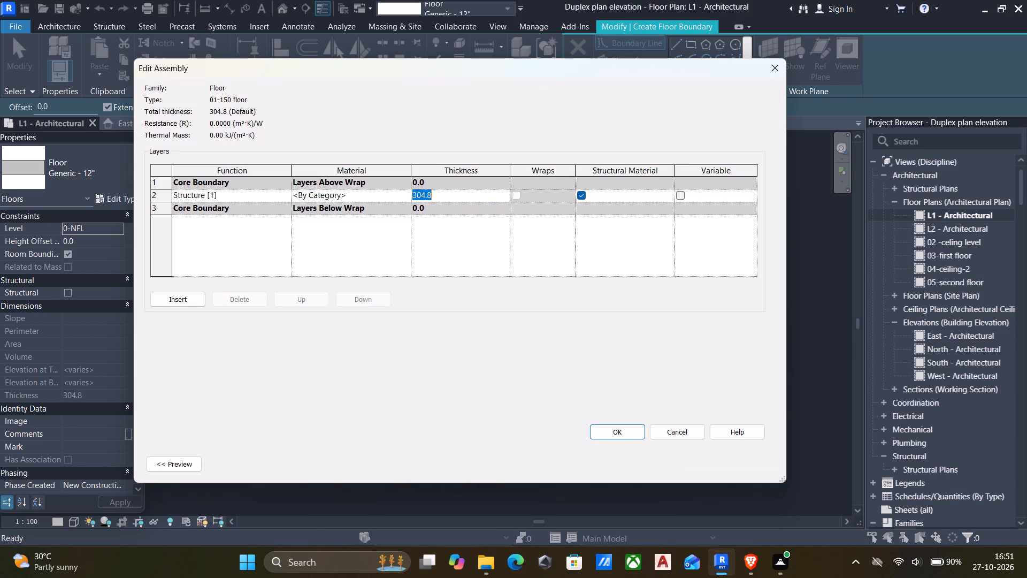
{"action": "type", "text": "150"}
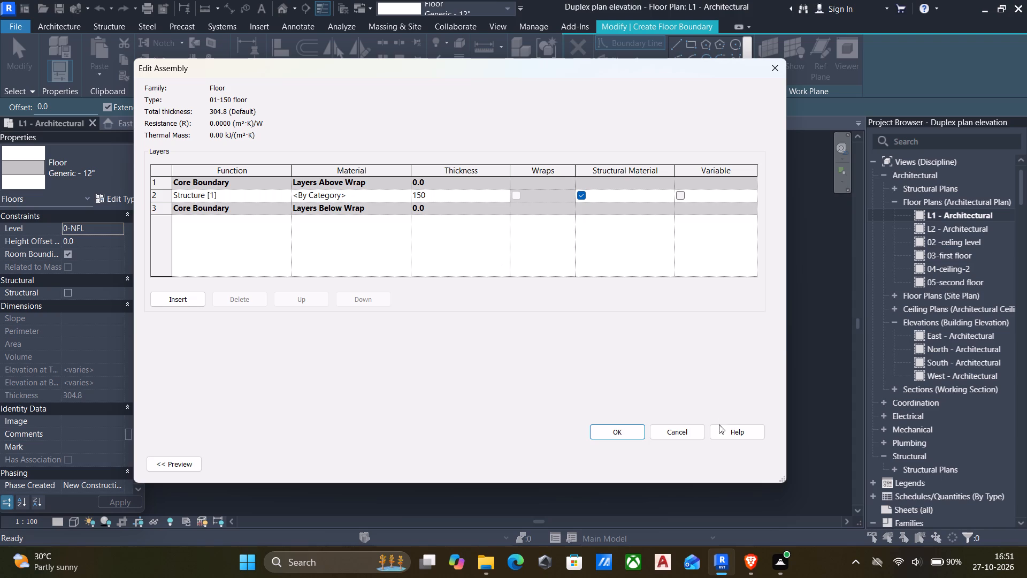
{"action": "left_click", "coordinate": [634, 431]}
{"action": "left_click", "coordinate": [762, 462]}
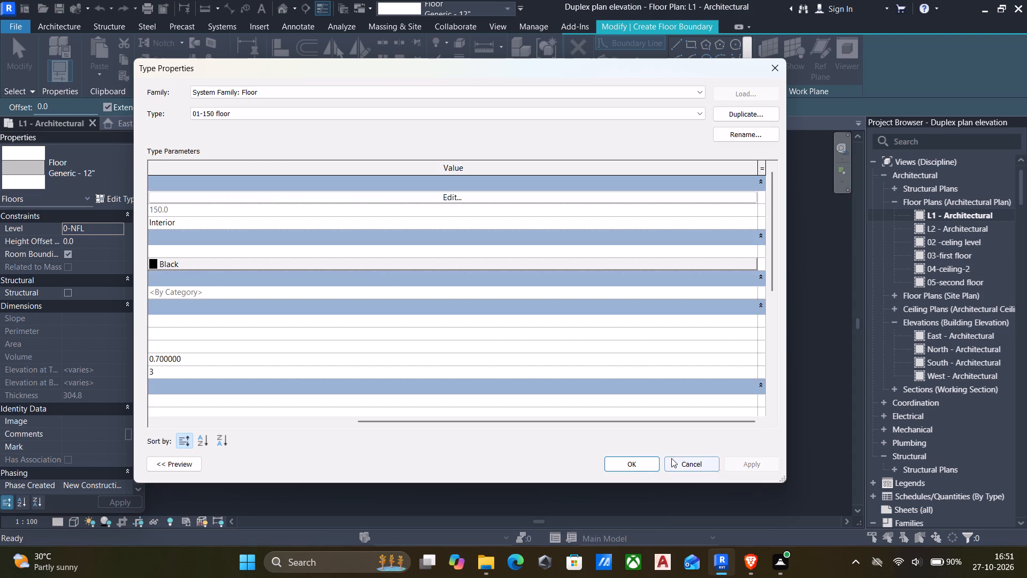
{"action": "left_click", "coordinate": [627, 463]}
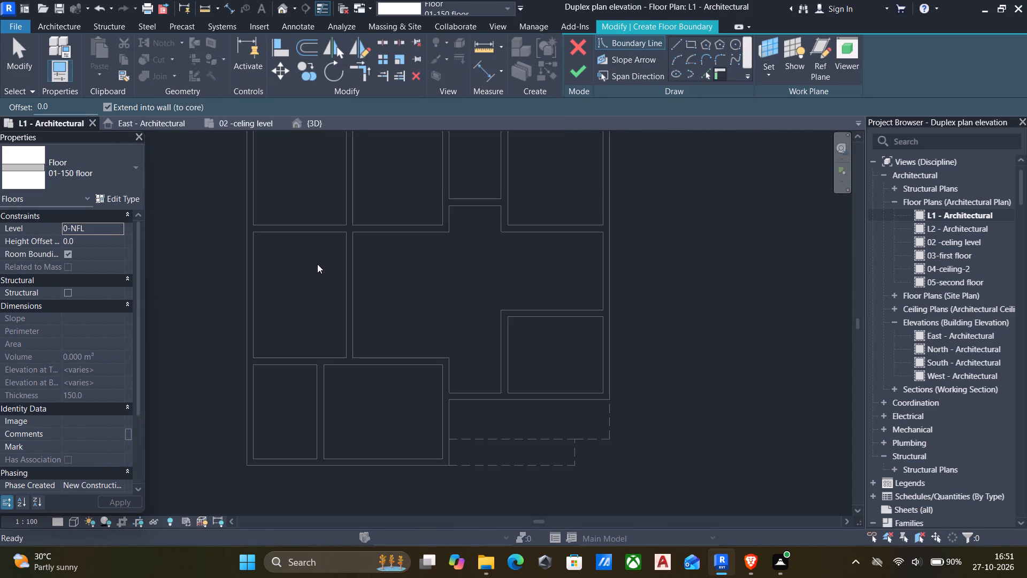
Set the new floor's level constraint to 1-DPC.
{"action": "scroll", "coordinate": [318, 264], "scroll_direction": "down", "scroll_amount": 6}
{"action": "middle_click_drag", "start_coordinate": [317, 265], "coordinate": [446, 354]}
{"action": "scroll", "coordinate": [446, 354], "scroll_direction": "up", "scroll_amount": 1}
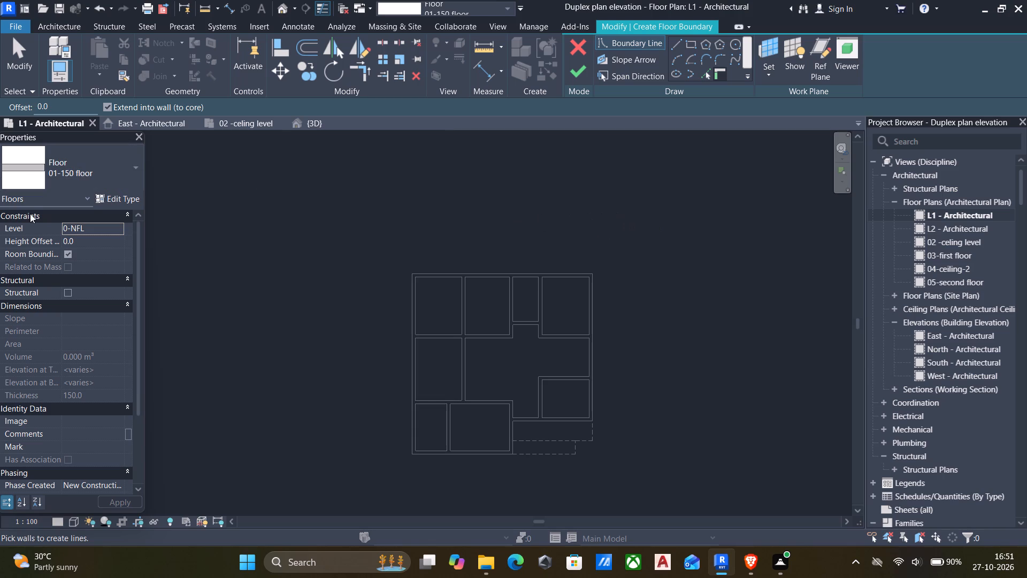
{"action": "left_click", "coordinate": [122, 225]}
{"action": "left_click", "coordinate": [104, 253]}
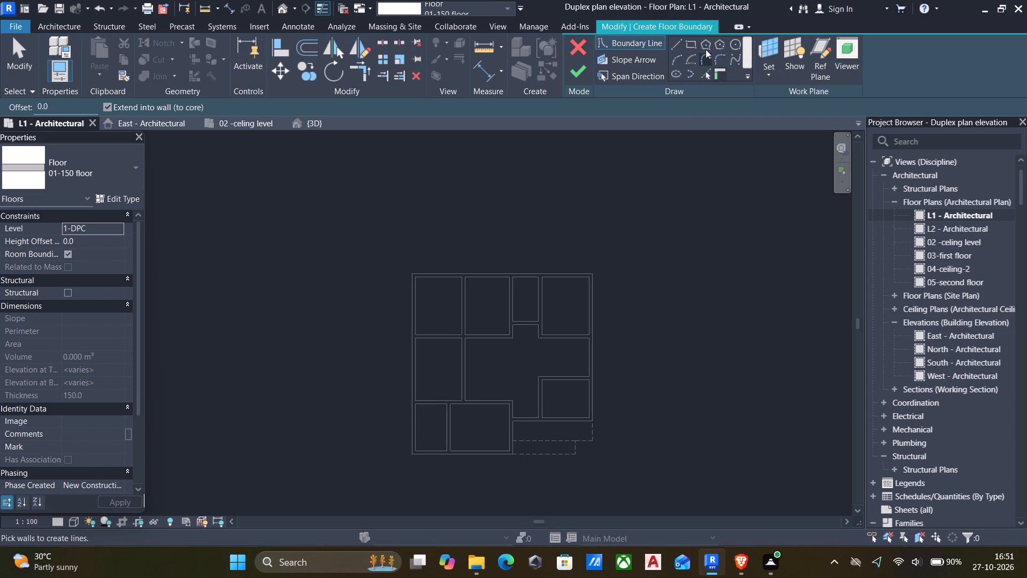
Start drawing the floor boundary with the Rectangle tool.
{"action": "left_click", "coordinate": [687, 42]}
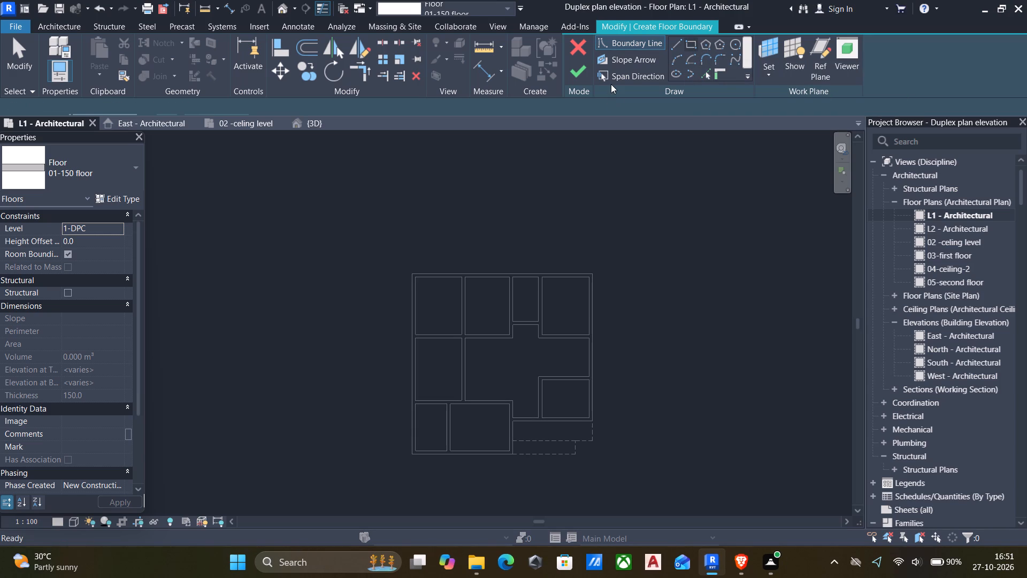
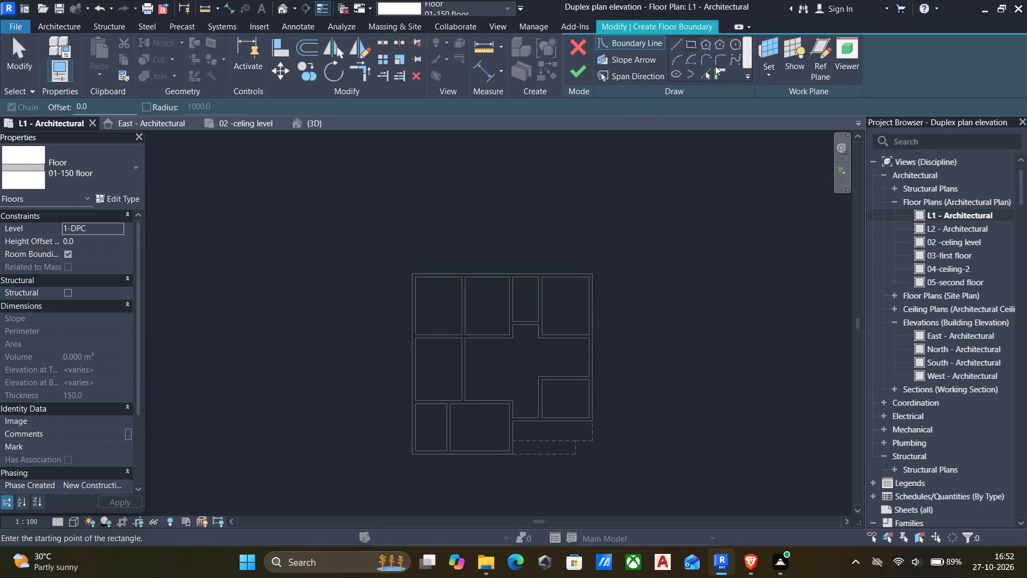
Draw the floor boundary rectangle from the outer northwest wall corner to the projected outer southeast corner of the building.
{"action": "left_click", "coordinate": [688, 43]}
{"action": "scroll", "coordinate": [395, 296], "scroll_direction": "up", "scroll_amount": 6}
{"action": "left_click", "coordinate": [432, 245]}
{"action": "scroll", "coordinate": [444, 268], "scroll_direction": "down", "scroll_amount": 4}
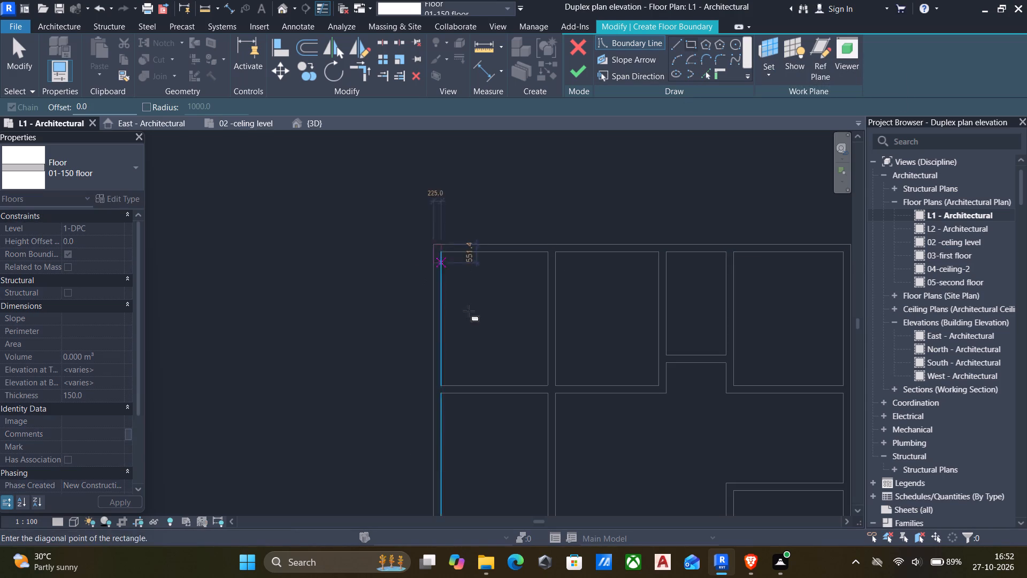
{"action": "scroll", "coordinate": [469, 311], "scroll_direction": "down", "scroll_amount": 2}
{"action": "middle_click_drag", "start_coordinate": [469, 311], "coordinate": [234, 150]}
{"action": "scroll", "coordinate": [401, 267], "scroll_direction": "up", "scroll_amount": 4}
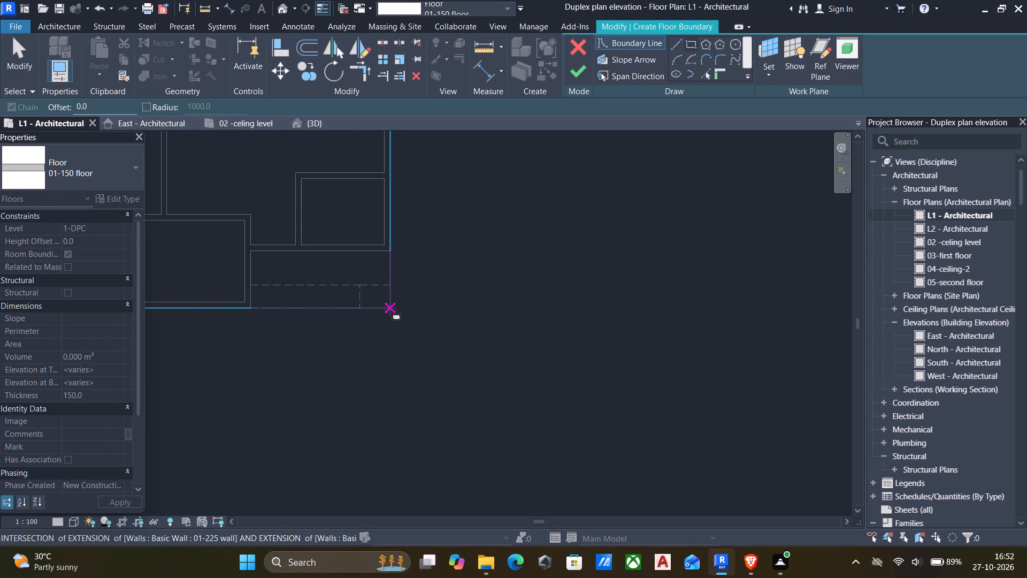
{"action": "left_click", "coordinate": [390, 310]}
{"action": "middle_click_drag", "start_coordinate": [418, 370], "coordinate": [507, 370]}
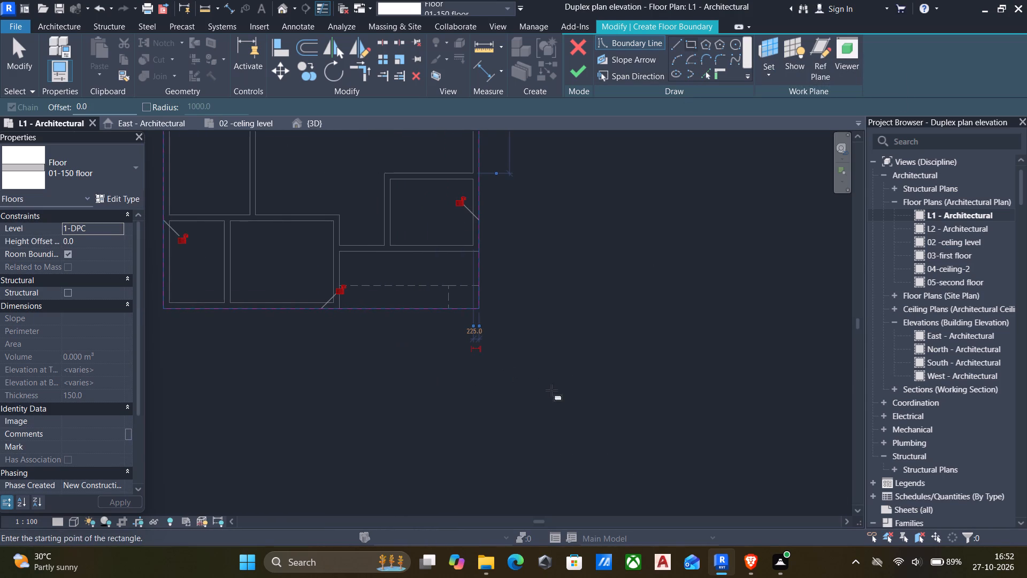
{"action": "key", "text": "Escape"}
Add boundary lines by picking the outer wall face beside the southeast recess and the dashed east-west outline segments south of the building.
{"action": "middle_click_drag", "start_coordinate": [446, 373], "coordinate": [478, 375]}
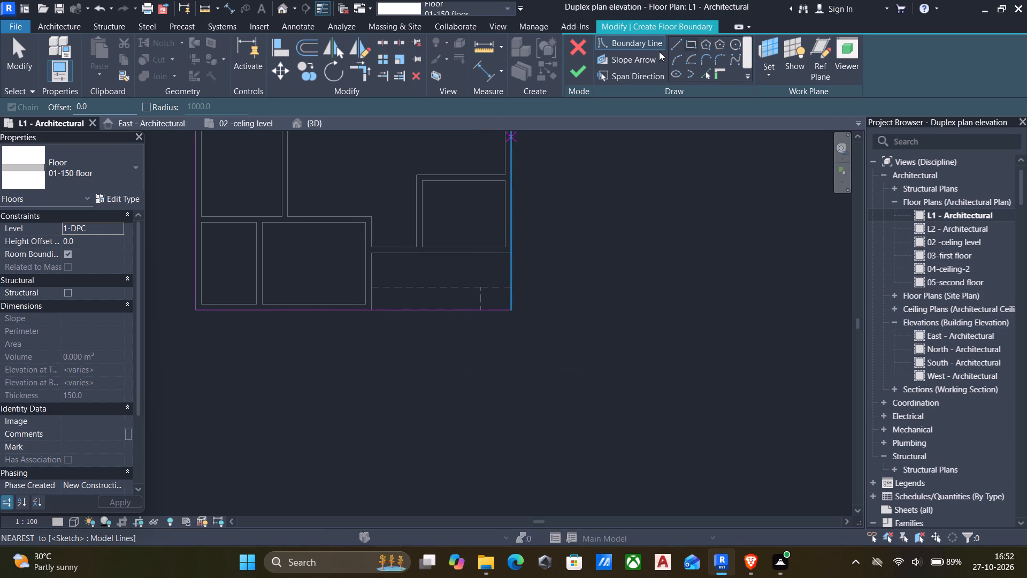
{"action": "left_click", "coordinate": [675, 48]}
{"action": "scroll", "coordinate": [446, 308], "scroll_direction": "up", "scroll_amount": 5}
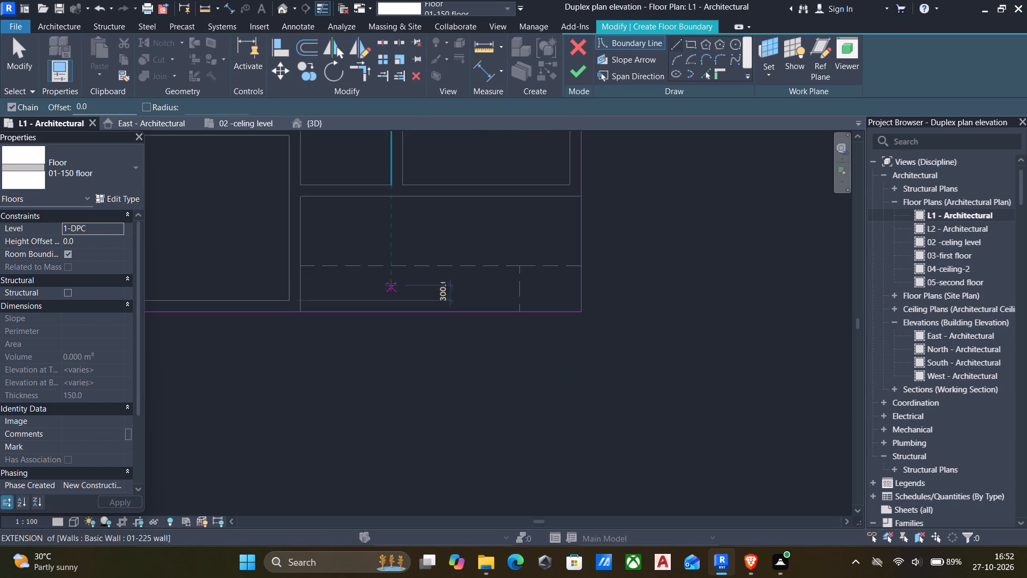
{"action": "left_click", "coordinate": [703, 69]}
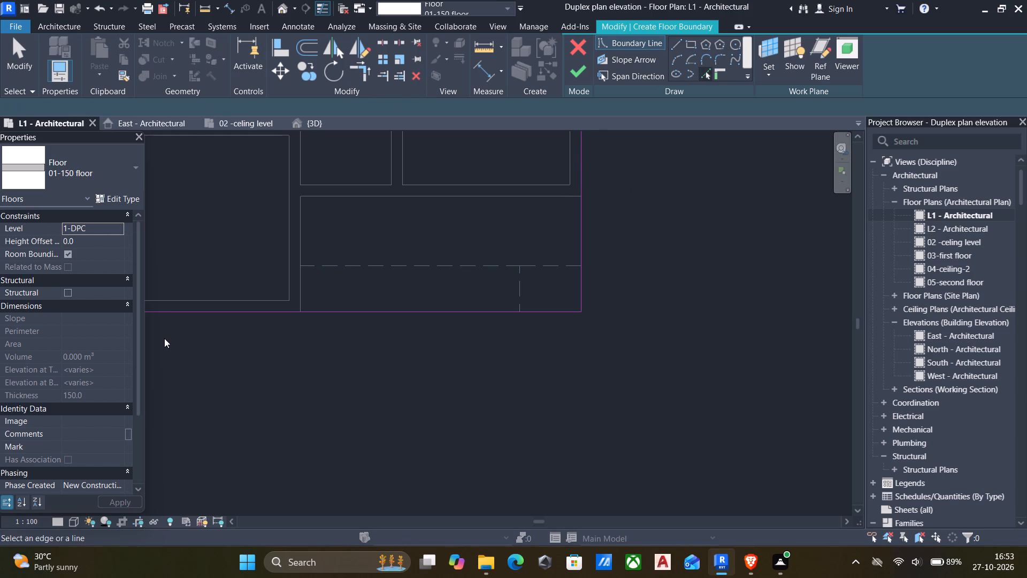
{"action": "left_click", "coordinate": [304, 280]}
{"action": "left_click", "coordinate": [553, 270]}
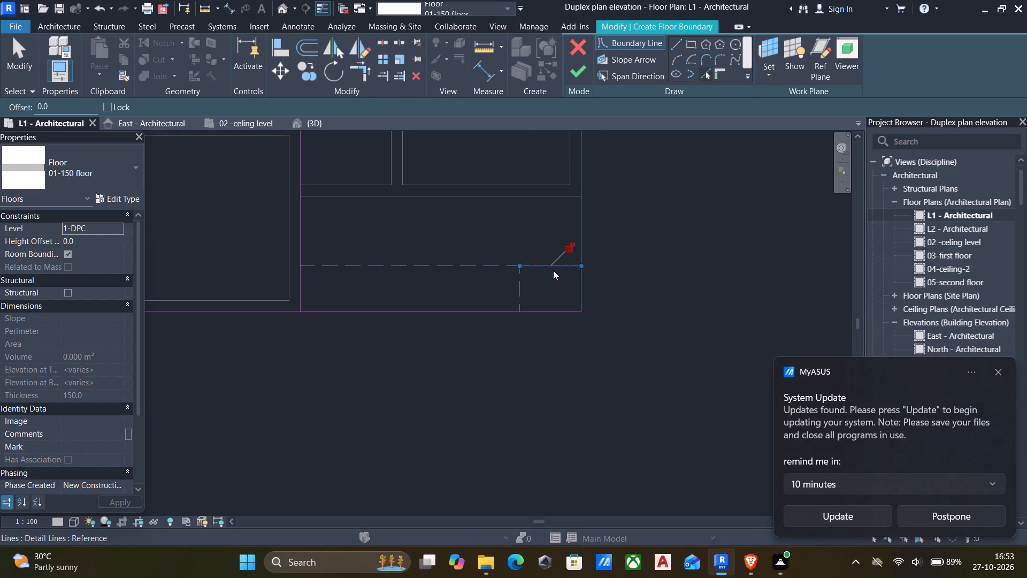
{"action": "left_click", "coordinate": [372, 271]}
{"action": "key", "text": "Escape"}
{"action": "scroll", "coordinate": [338, 322], "scroll_direction": "down", "scroll_amount": 6}
{"action": "middle_click_drag", "start_coordinate": [338, 330], "coordinate": [350, 348]}
{"action": "key", "text": "Escape"}
Trim the boundary lines to corners so the loop steps in at the southeast recess, and finish the floor sketch.
{"action": "type", "text": "tr"}
{"action": "left_click", "coordinate": [336, 323]}
{"action": "left_click", "coordinate": [336, 326]}
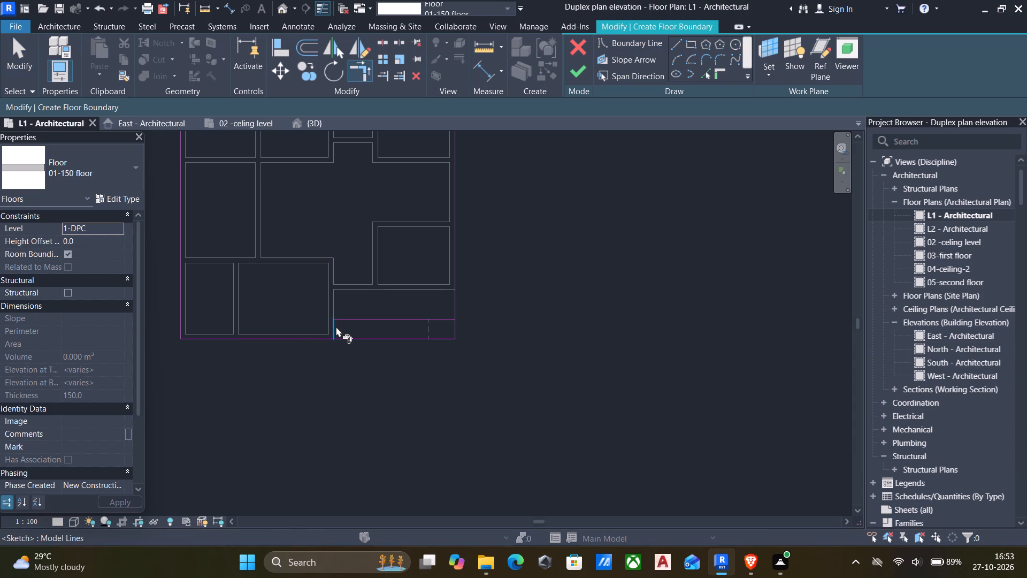
{"action": "scroll", "coordinate": [435, 319], "scroll_direction": "up", "scroll_amount": 2}
{"action": "left_click", "coordinate": [459, 305]}
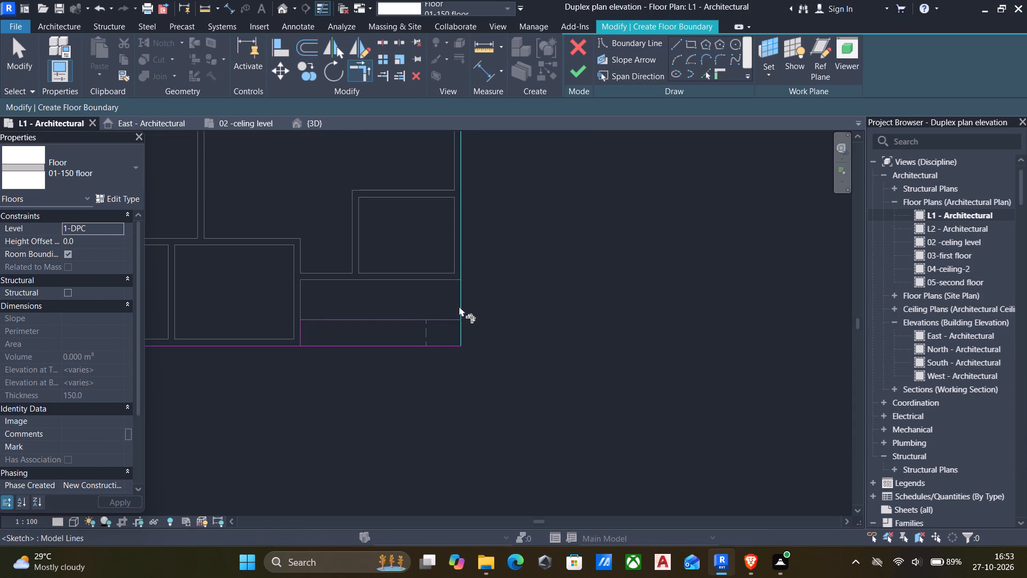
{"action": "left_click", "coordinate": [449, 318]}
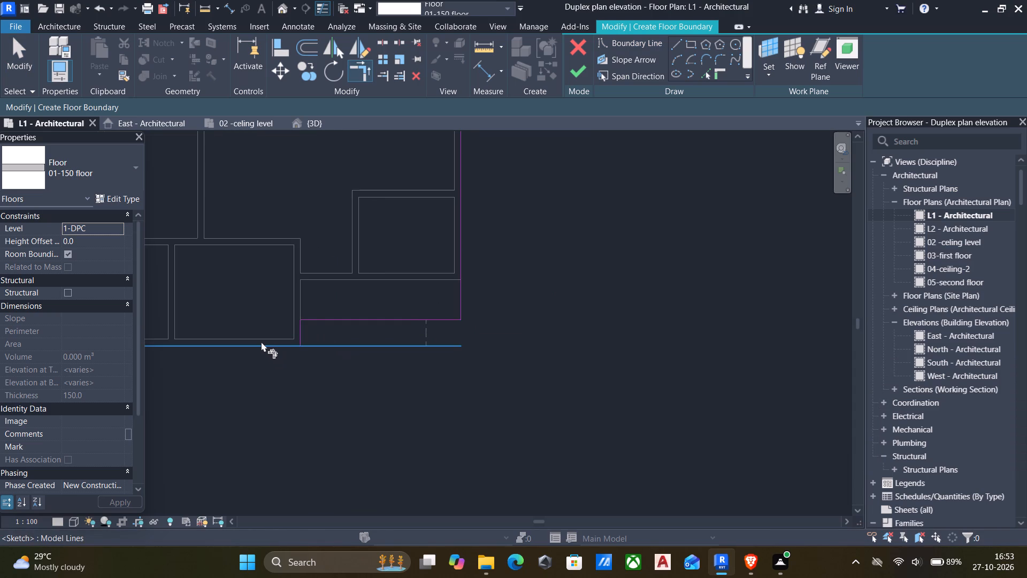
{"action": "left_click", "coordinate": [261, 341]}
{"action": "left_click", "coordinate": [297, 335]}
{"action": "middle_click_drag", "start_coordinate": [303, 371], "coordinate": [366, 377]}
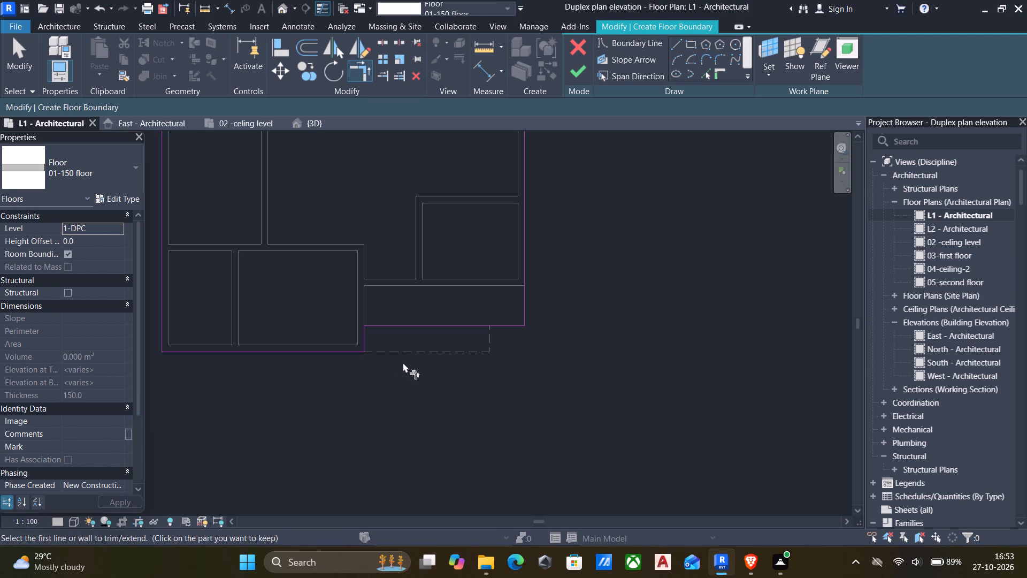
{"action": "key", "text": "Escape"}
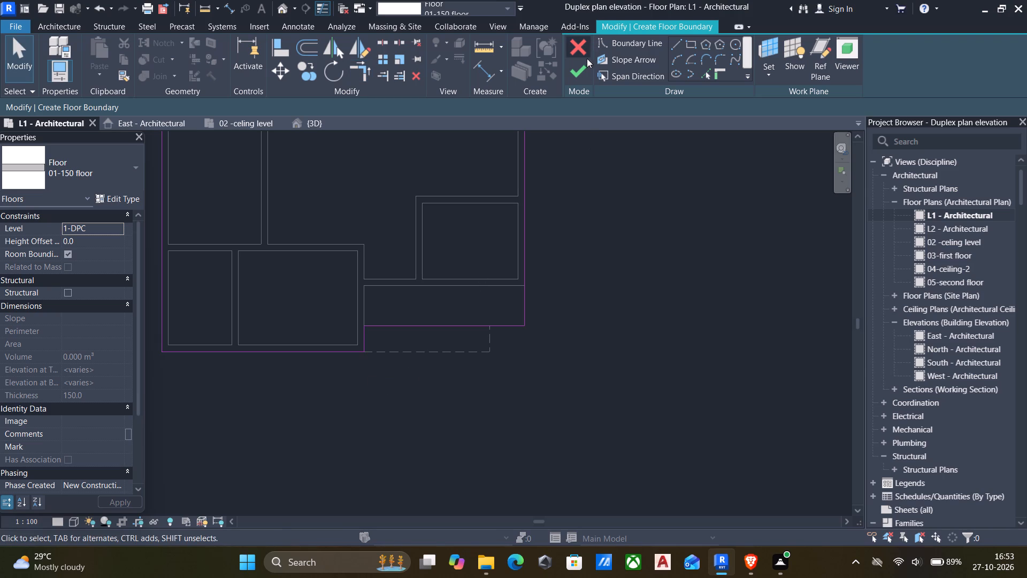
{"action": "left_click", "coordinate": [582, 72]}
Examine the new floor against the walls in the 3D view from low, top and oblique angles.
{"action": "scroll", "coordinate": [589, 216], "scroll_direction": "down", "scroll_amount": 6}
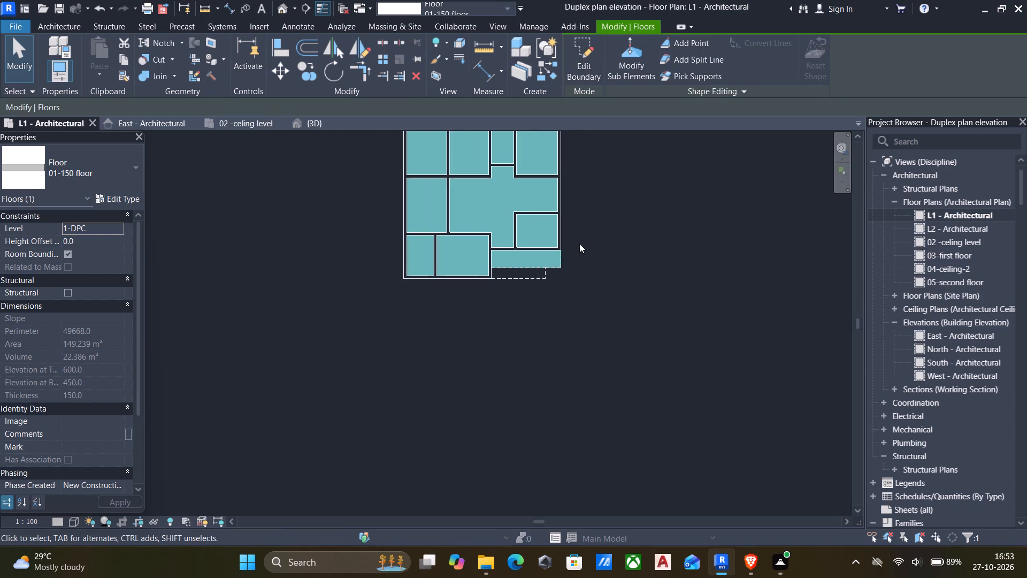
{"action": "left_click", "coordinate": [285, 7]}
{"action": "scroll", "coordinate": [533, 204], "scroll_direction": "down", "scroll_amount": 3}
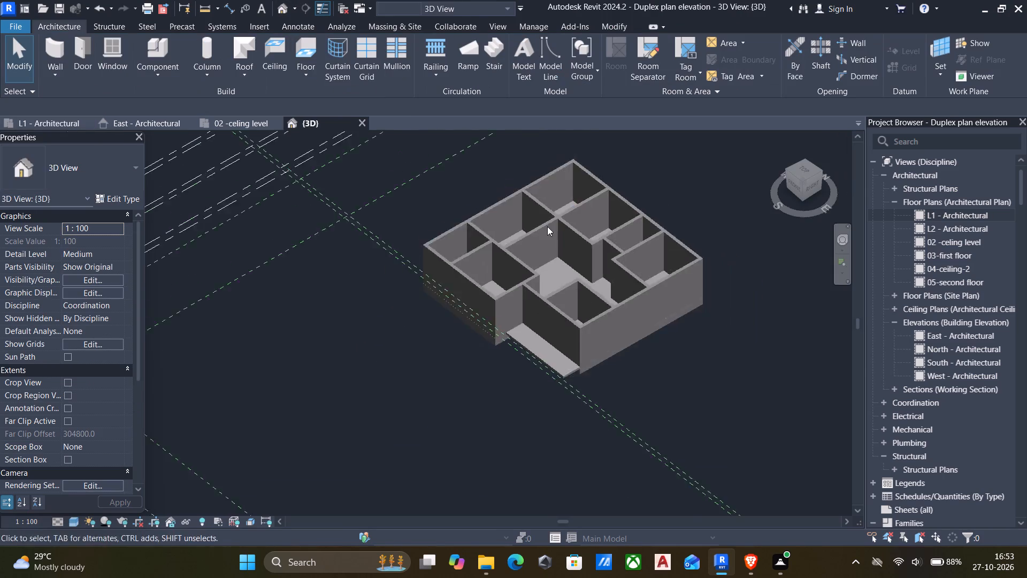
{"action": "scroll", "coordinate": [547, 226], "scroll_direction": "down", "scroll_amount": 2}
{"action": "middle_click_drag", "start_coordinate": [553, 238], "coordinate": [546, 127], "text": "shift"}
{"action": "middle_click_drag", "start_coordinate": [556, 282], "coordinate": [557, 179], "text": "shift"}
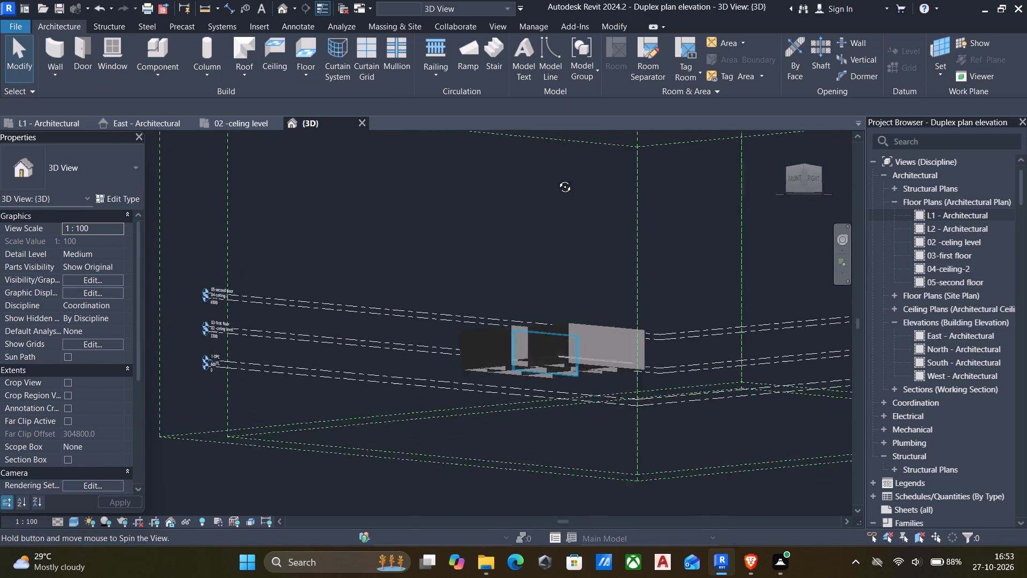
{"action": "middle_click_drag", "start_coordinate": [557, 179], "coordinate": [671, 422], "text": "shift"}
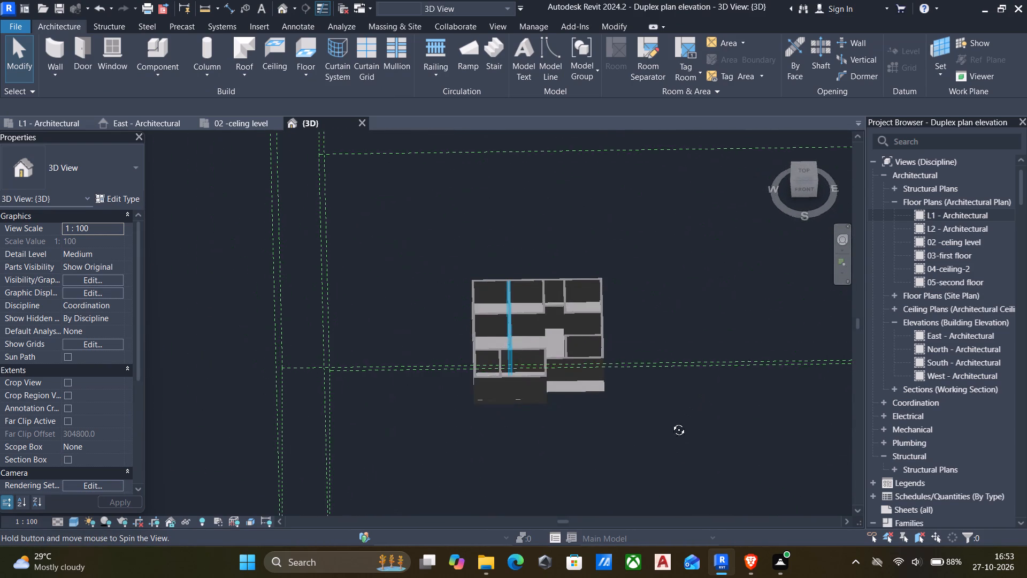
{"action": "middle_click_drag", "start_coordinate": [671, 422], "coordinate": [633, 344], "text": "shift"}
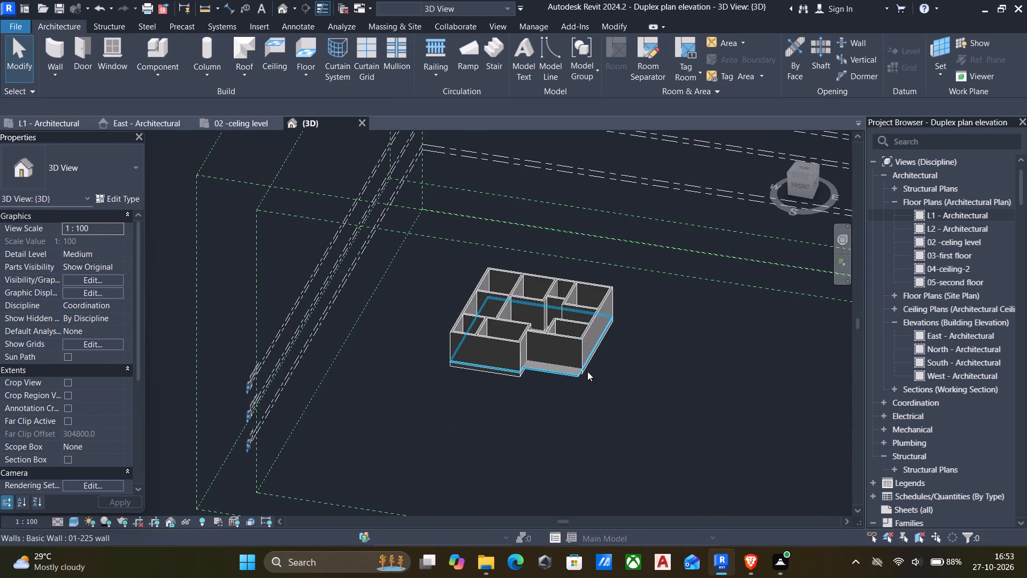
Edit the floor's boundary in the L2 - Architectural plan and align its east, north and west edges to the inner wall faces.
{"action": "left_click", "coordinate": [574, 372]}
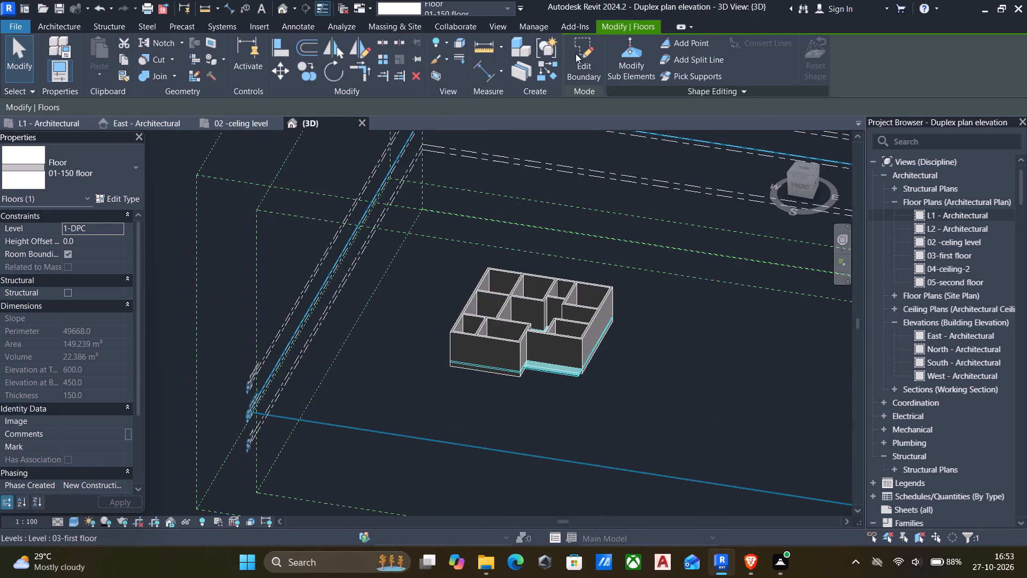
{"action": "left_click", "coordinate": [576, 54]}
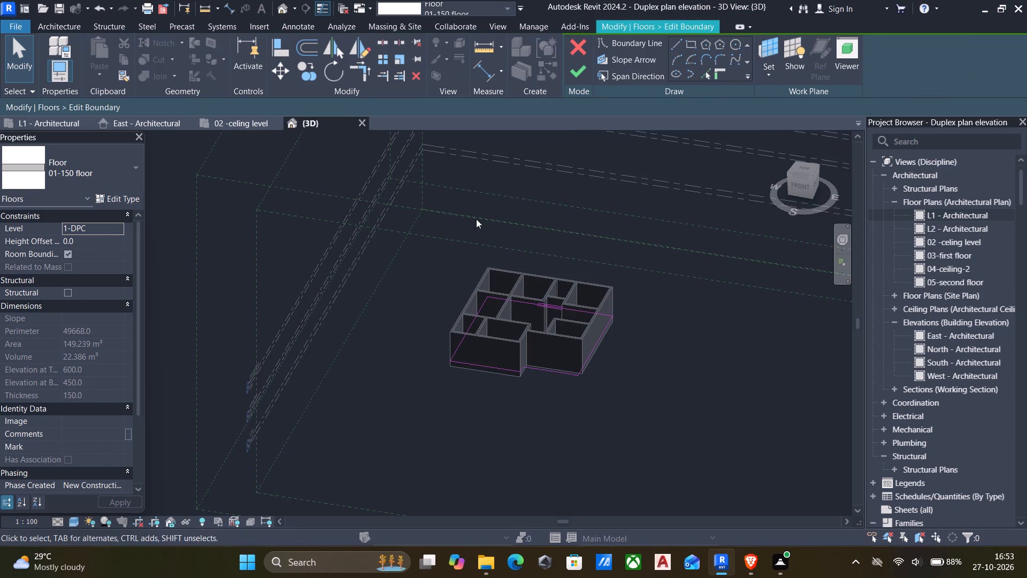
{"action": "double_click", "coordinate": [921, 230]}
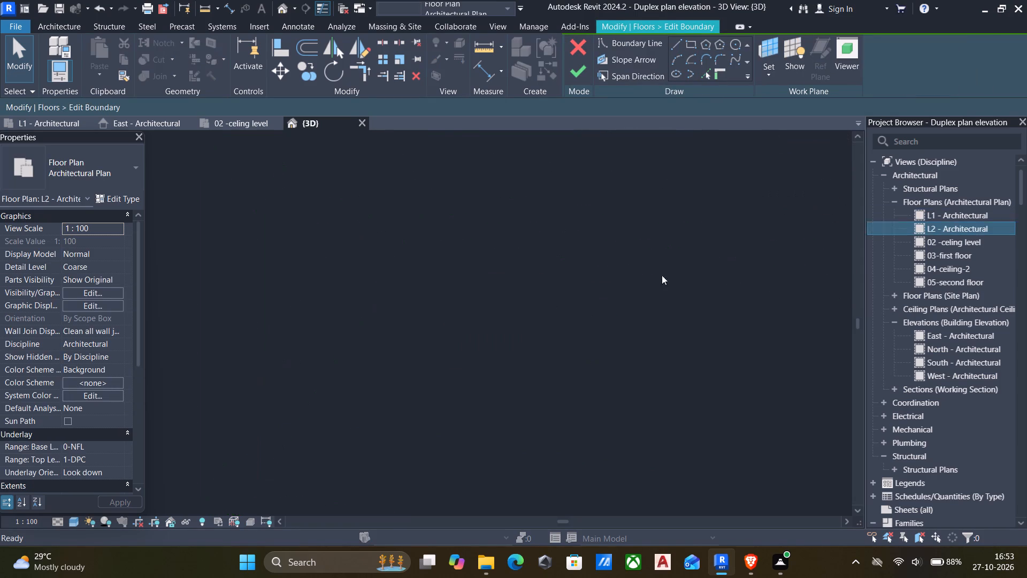
{"action": "scroll", "coordinate": [307, 352], "scroll_direction": "up", "scroll_amount": 6}
{"action": "scroll", "coordinate": [385, 316], "scroll_direction": "up", "scroll_amount": 6}
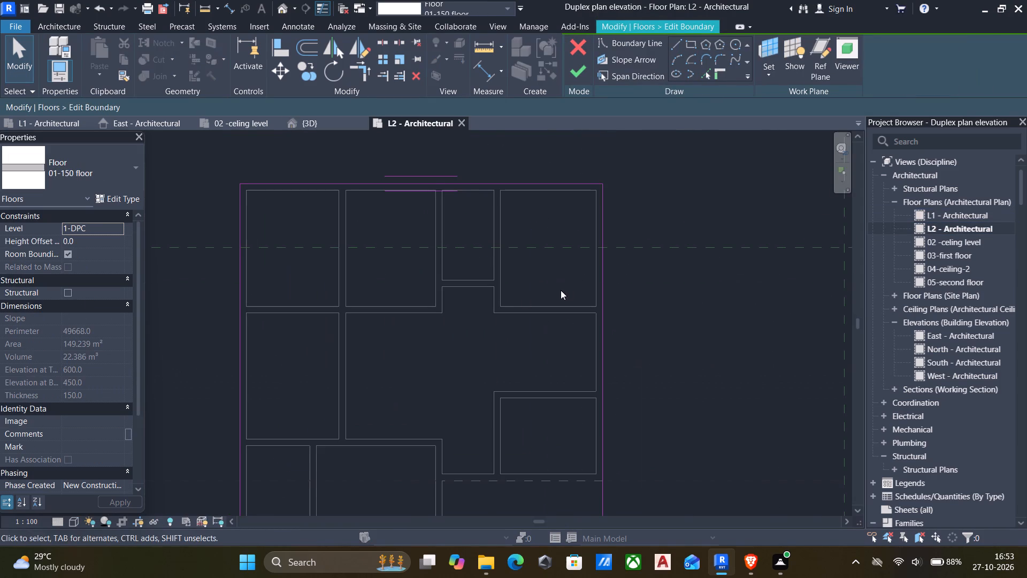
{"action": "type", "text": "al"}
{"action": "left_click", "coordinate": [599, 270]}
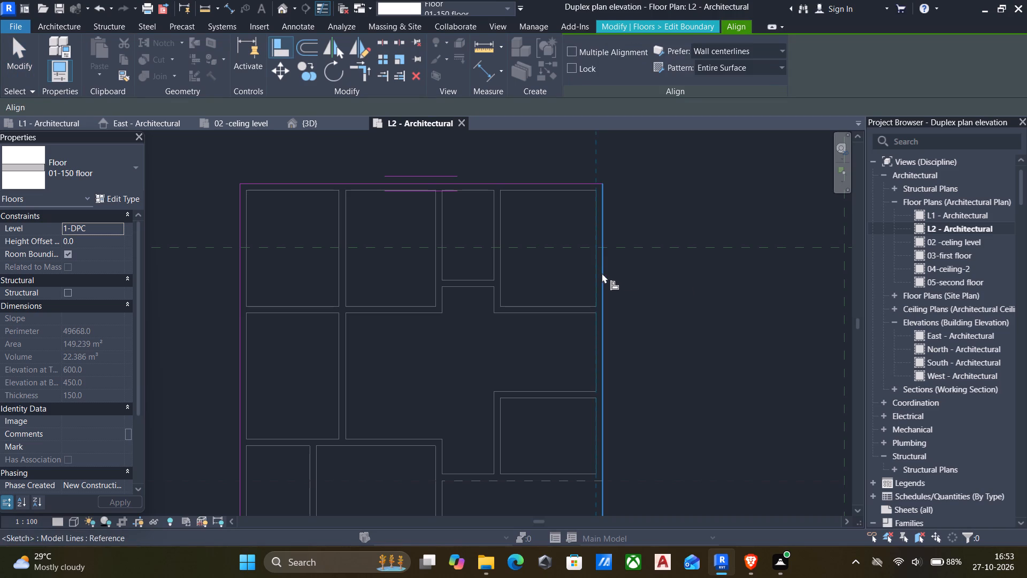
{"action": "left_click", "coordinate": [602, 273]}
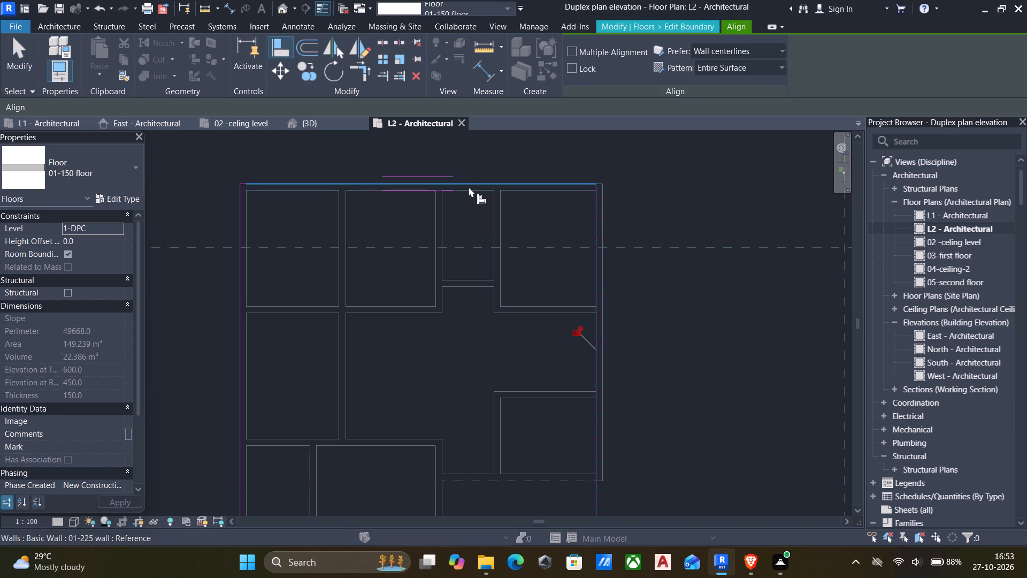
{"action": "left_click", "coordinate": [467, 189]}
{"action": "left_click", "coordinate": [485, 187]}
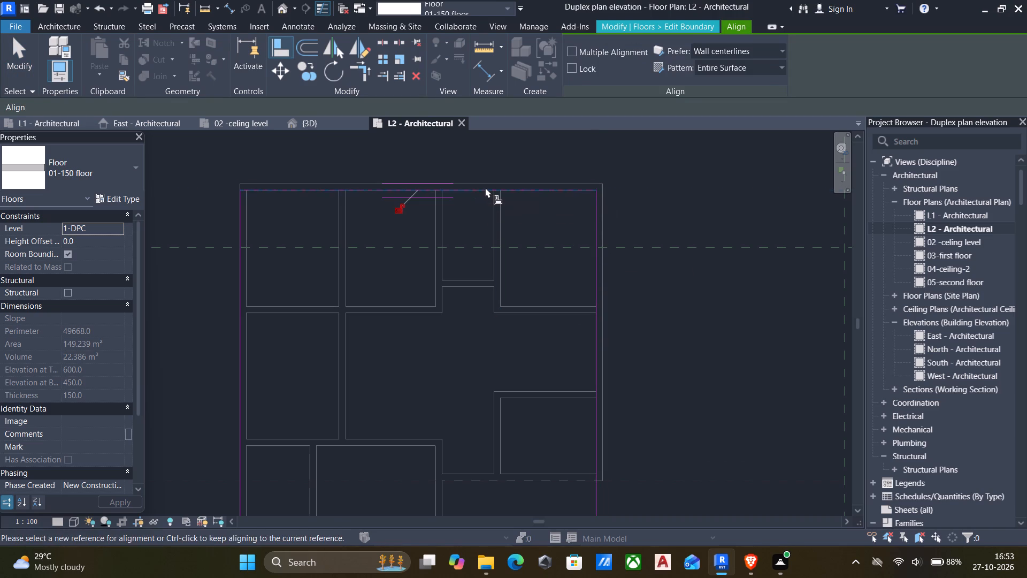
{"action": "left_click", "coordinate": [246, 241]}
{"action": "left_click", "coordinate": [240, 248]}
Align the boundary's south edge and the short edge at the southeast recess to the inner wall faces, and finish the boundary edit.
{"action": "scroll", "coordinate": [294, 269], "scroll_direction": "down", "scroll_amount": 5}
{"action": "middle_click_drag", "start_coordinate": [315, 283], "coordinate": [334, 253]}
{"action": "scroll", "coordinate": [370, 391], "scroll_direction": "up", "scroll_amount": 6}
{"action": "left_click", "coordinate": [334, 357]}
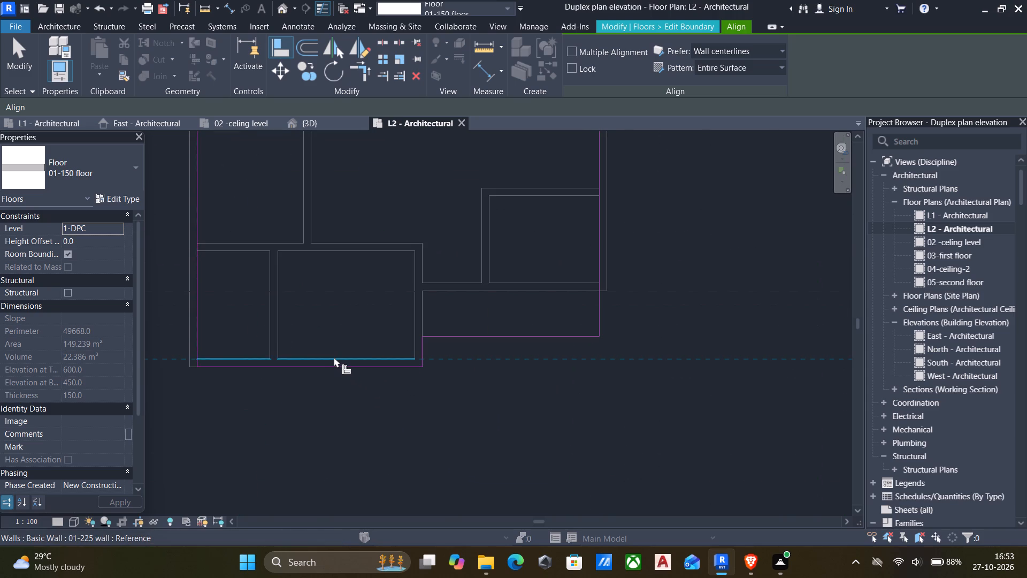
{"action": "left_click", "coordinate": [338, 363]}
{"action": "scroll", "coordinate": [443, 336], "scroll_direction": "up", "scroll_amount": 3}
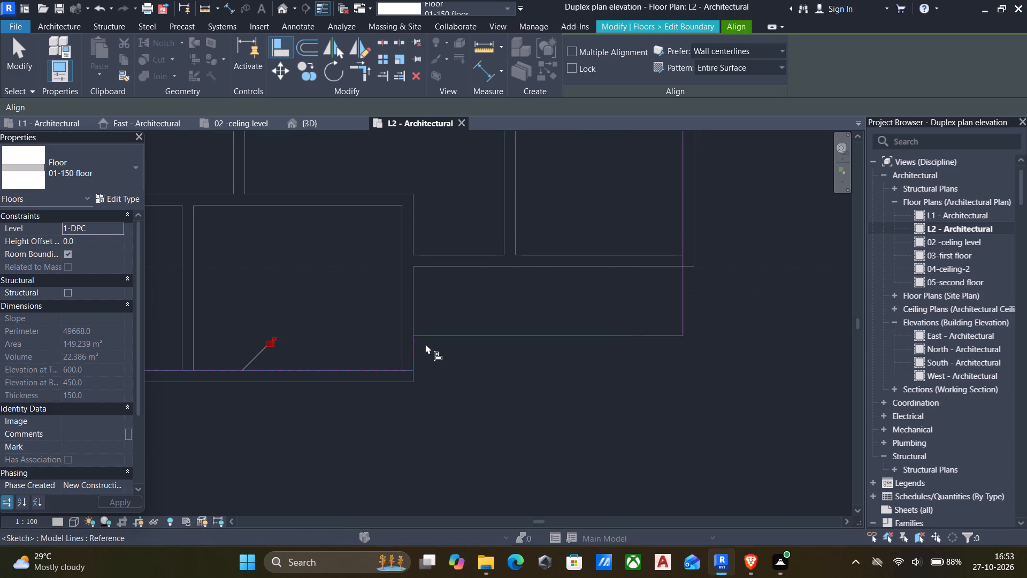
{"action": "left_click", "coordinate": [401, 353]}
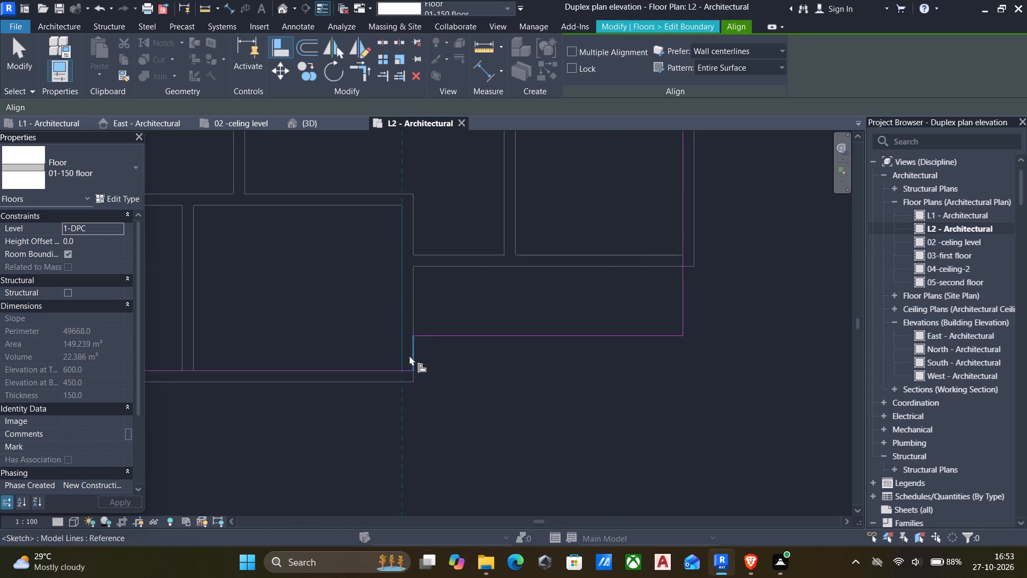
{"action": "left_click", "coordinate": [411, 356]}
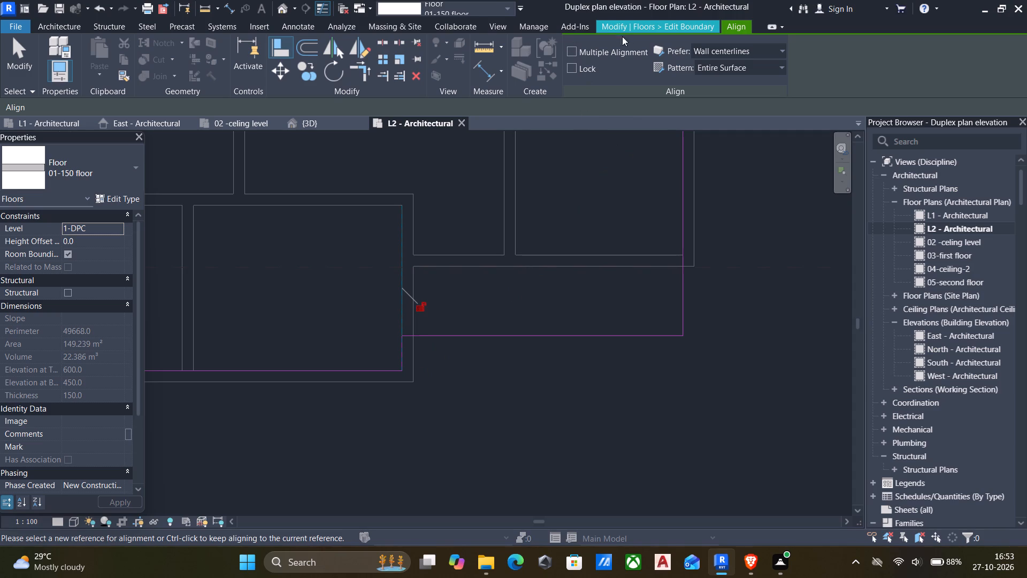
{"action": "left_click", "coordinate": [662, 26]}
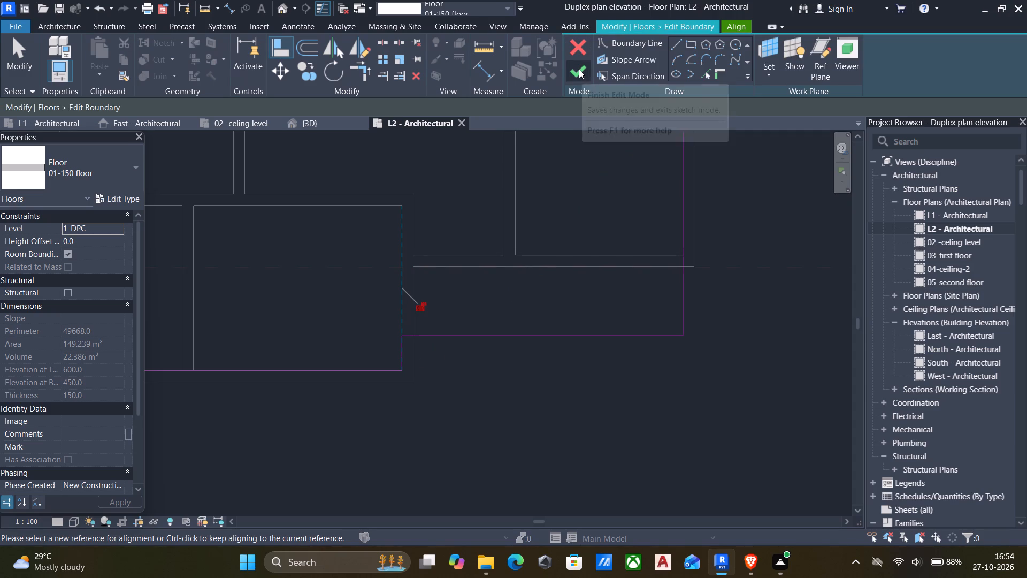
{"action": "left_click", "coordinate": [579, 69]}
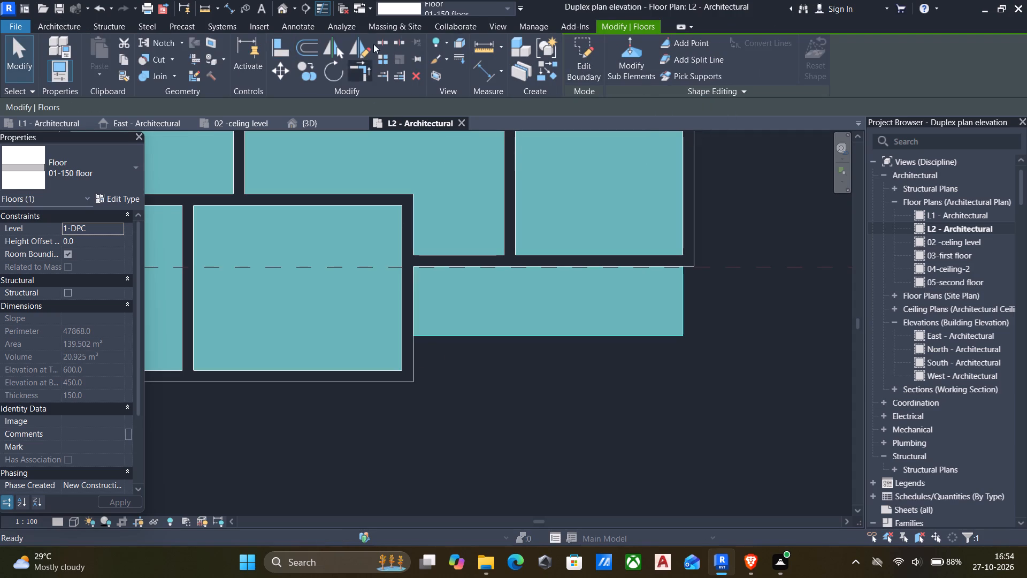
Inspect the revised floor edge around the southeast recess in the 3D view.
{"action": "left_click", "coordinate": [284, 11]}
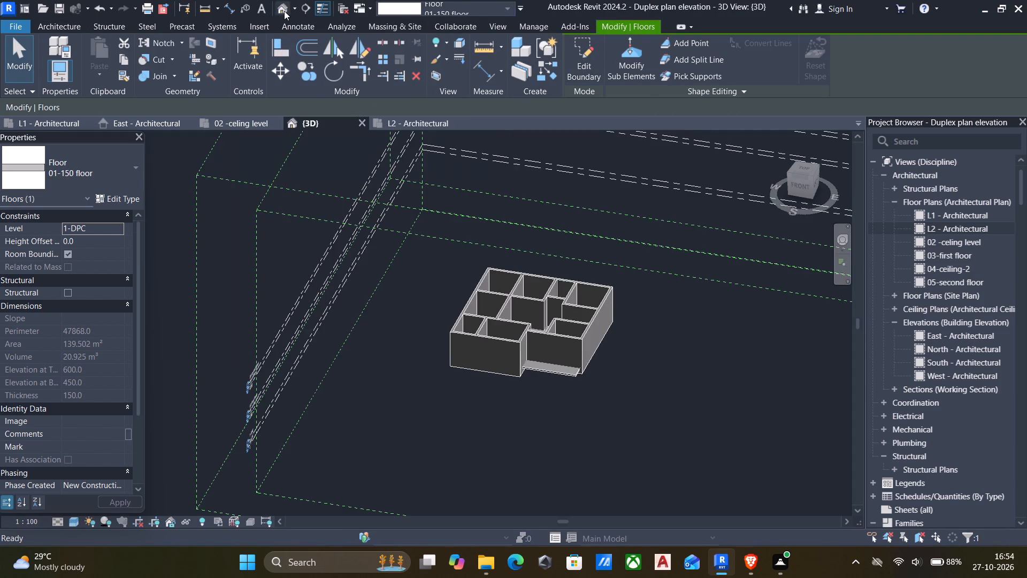
{"action": "scroll", "coordinate": [518, 347], "scroll_direction": "up", "scroll_amount": 6}
{"action": "scroll", "coordinate": [634, 374], "scroll_direction": "down", "scroll_amount": 1}
{"action": "middle_click_drag", "start_coordinate": [634, 374], "coordinate": [634, 371]}
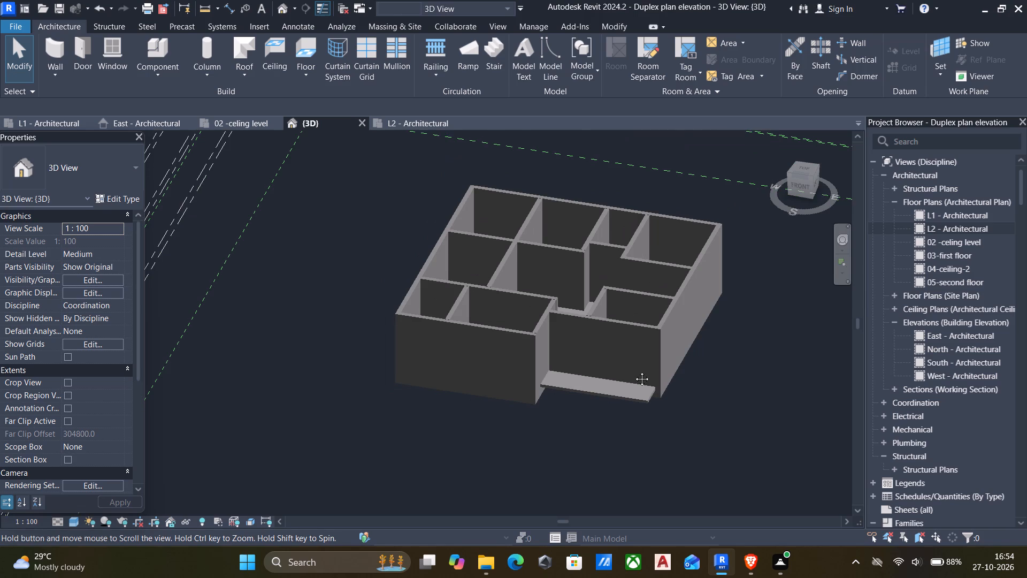
{"action": "middle_click_drag", "start_coordinate": [634, 371], "coordinate": [570, 370]}
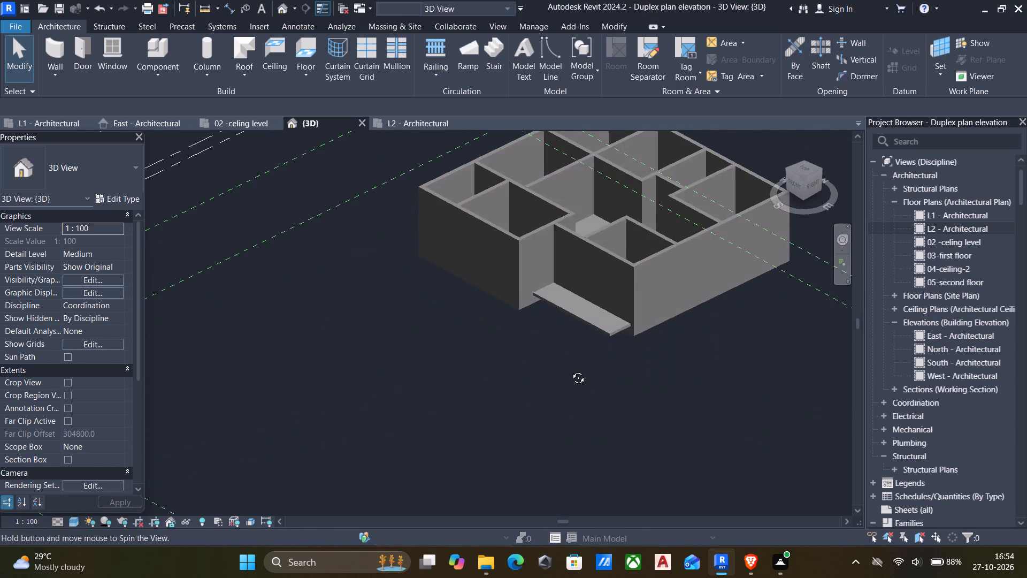
{"action": "middle_click_drag", "start_coordinate": [570, 370], "coordinate": [608, 384]}
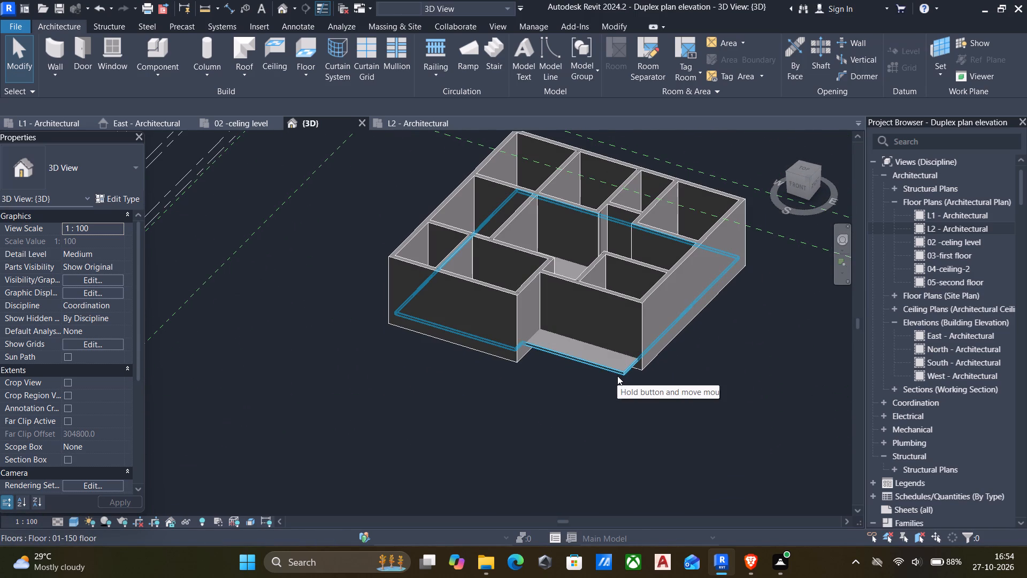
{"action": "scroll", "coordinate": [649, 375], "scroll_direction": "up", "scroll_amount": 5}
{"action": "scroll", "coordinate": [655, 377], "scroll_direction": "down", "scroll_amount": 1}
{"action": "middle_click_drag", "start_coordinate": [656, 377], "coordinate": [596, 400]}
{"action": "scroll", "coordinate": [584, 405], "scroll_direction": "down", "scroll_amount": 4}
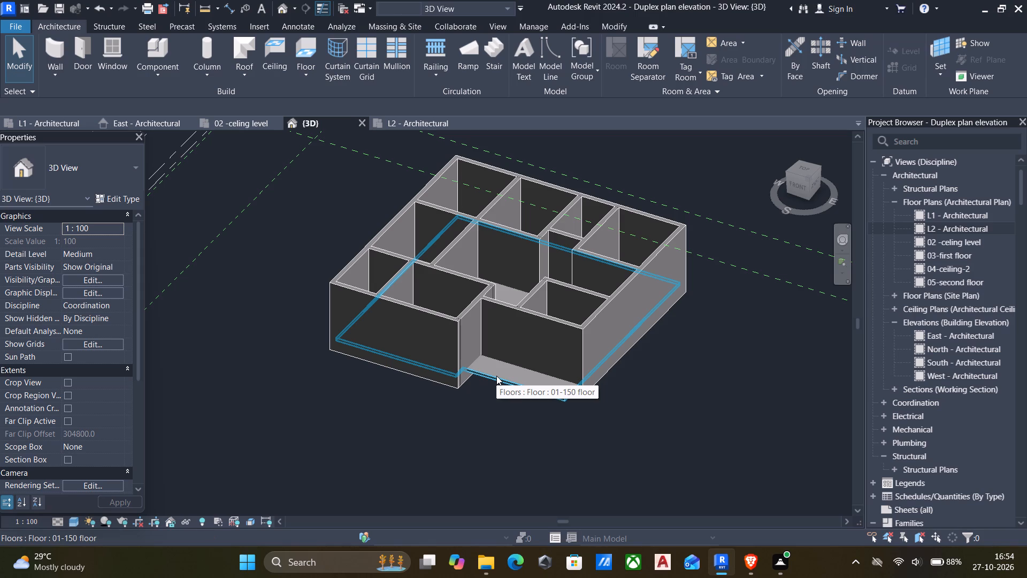
Start a stair in the L1 - Architectural plan using the Cast-In-Place M_Monolithic Stair type.
{"action": "double_click", "coordinate": [925, 214]}
{"action": "scroll", "coordinate": [572, 254], "scroll_direction": "down", "scroll_amount": 5}
{"action": "middle_click_drag", "start_coordinate": [566, 254], "coordinate": [555, 297]}
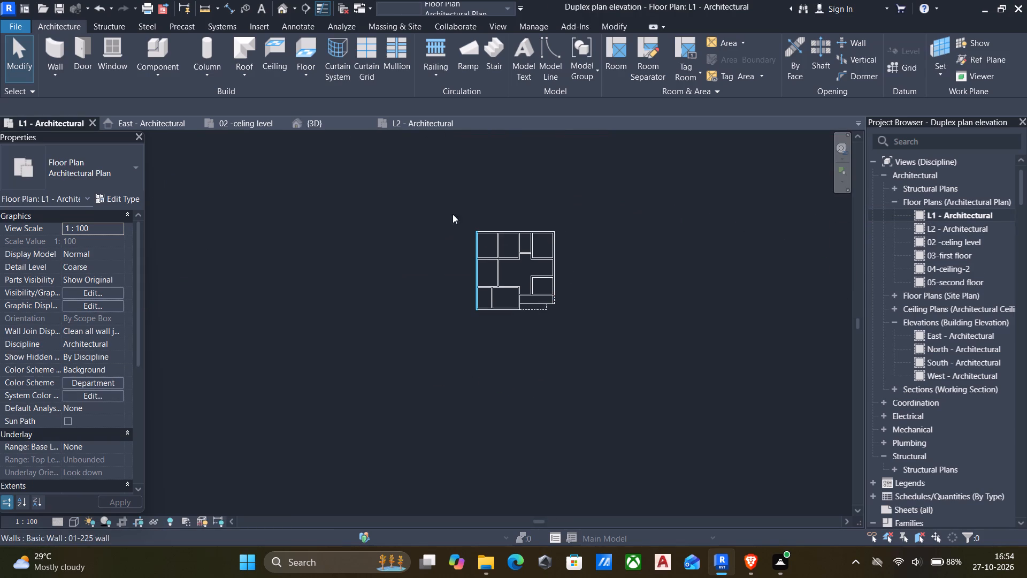
{"action": "left_click", "coordinate": [486, 50]}
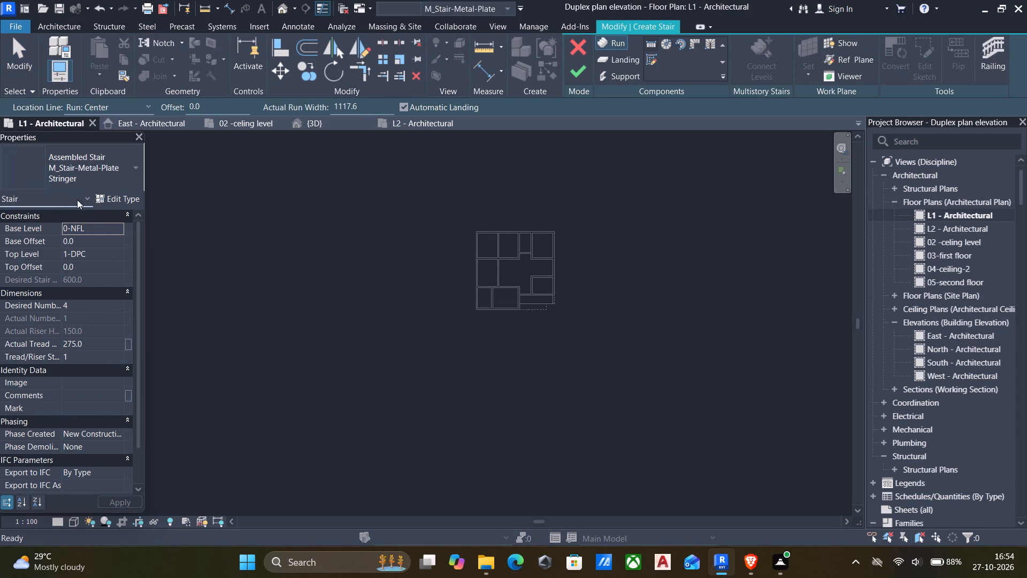
{"action": "left_click", "coordinate": [117, 159]}
{"action": "left_click", "coordinate": [80, 277]}
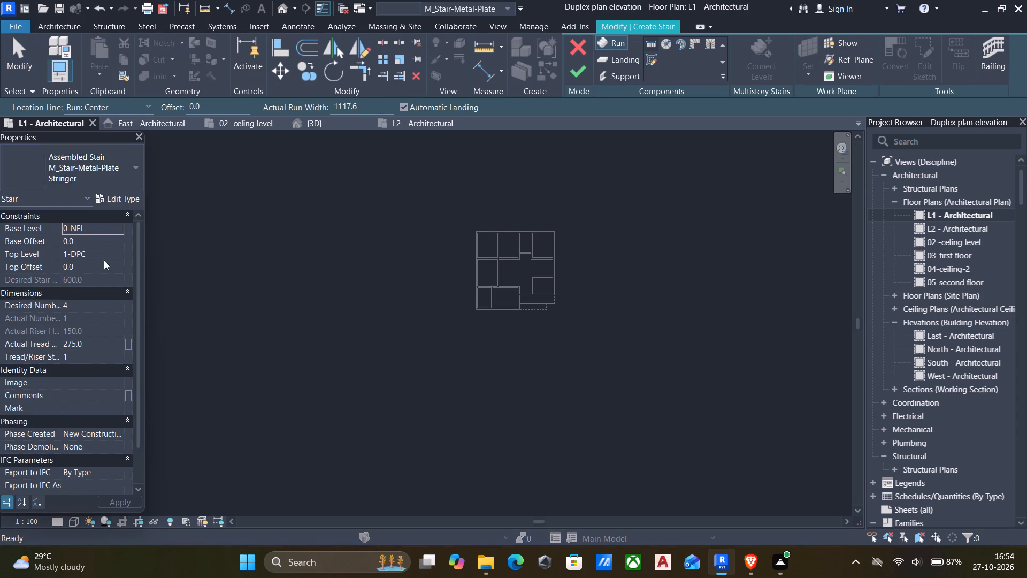
Duplicate the monolithic stair type, keeping the suggested name.
{"action": "left_click", "coordinate": [127, 198]}
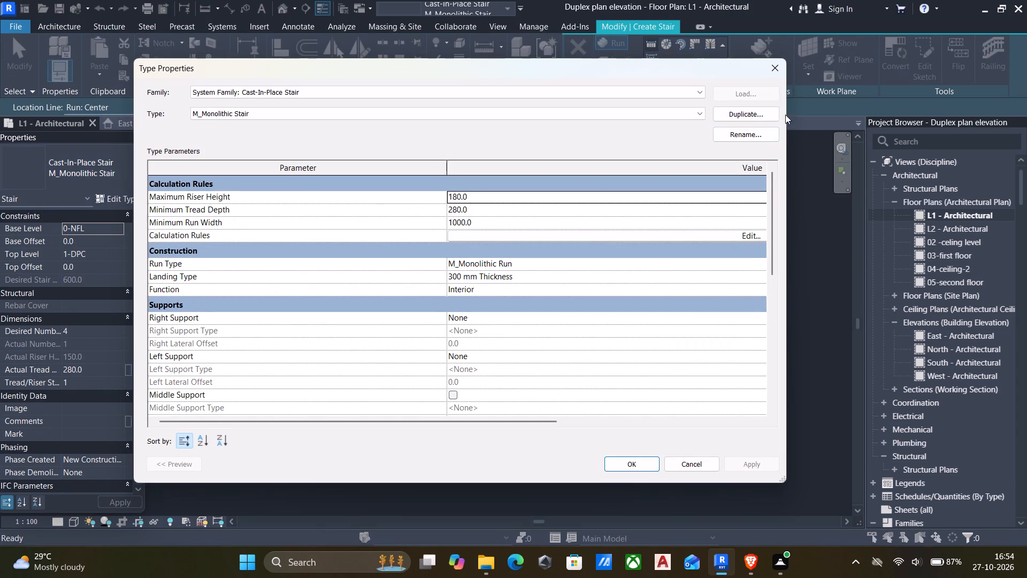
{"action": "left_click", "coordinate": [744, 112]}
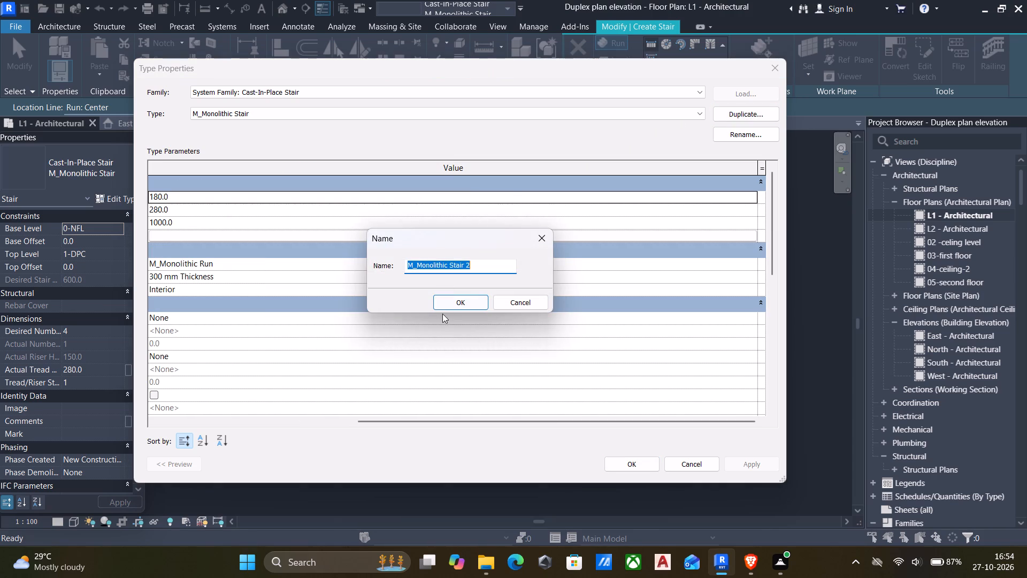
{"action": "left_click", "coordinate": [448, 300]}
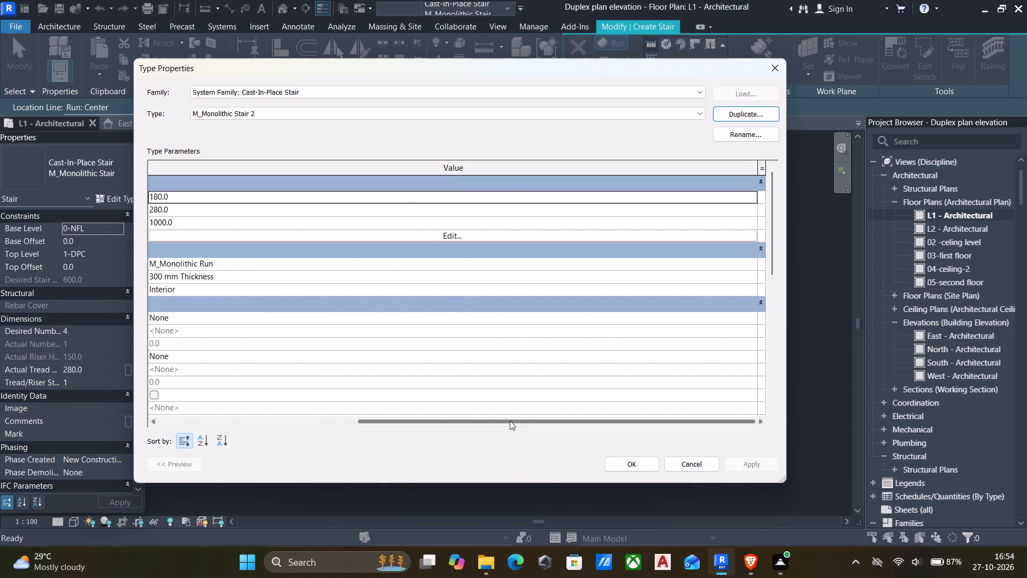
Set the duplicated stair type's maximum riser height to 150 mm and minimum tread depth to 300 mm.
{"action": "left_click_drag", "start_coordinate": [510, 420], "coordinate": [292, 428]}
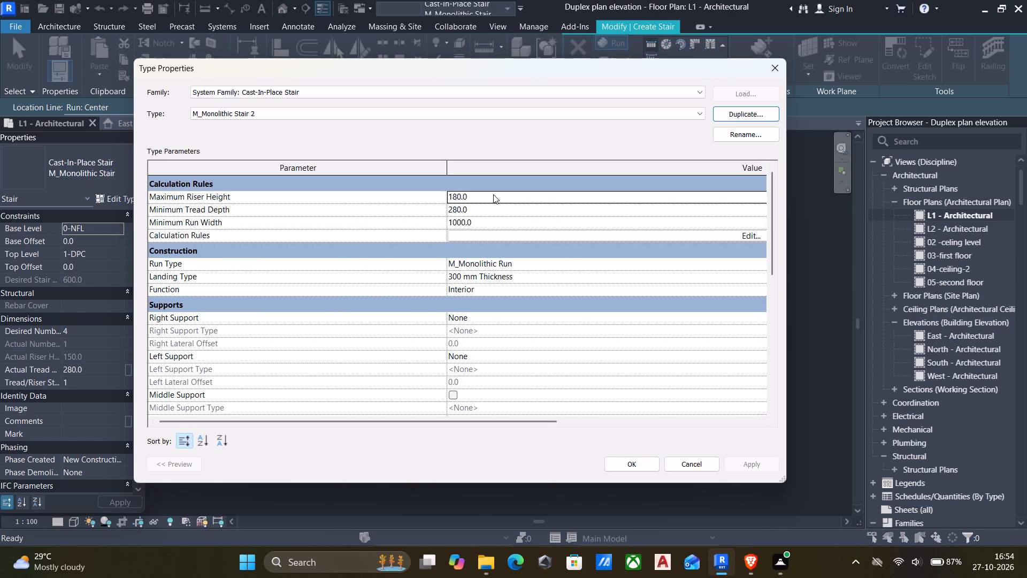
{"action": "left_click", "coordinate": [493, 195]}
{"action": "left_click_drag", "start_coordinate": [366, 423], "coordinate": [308, 422]}
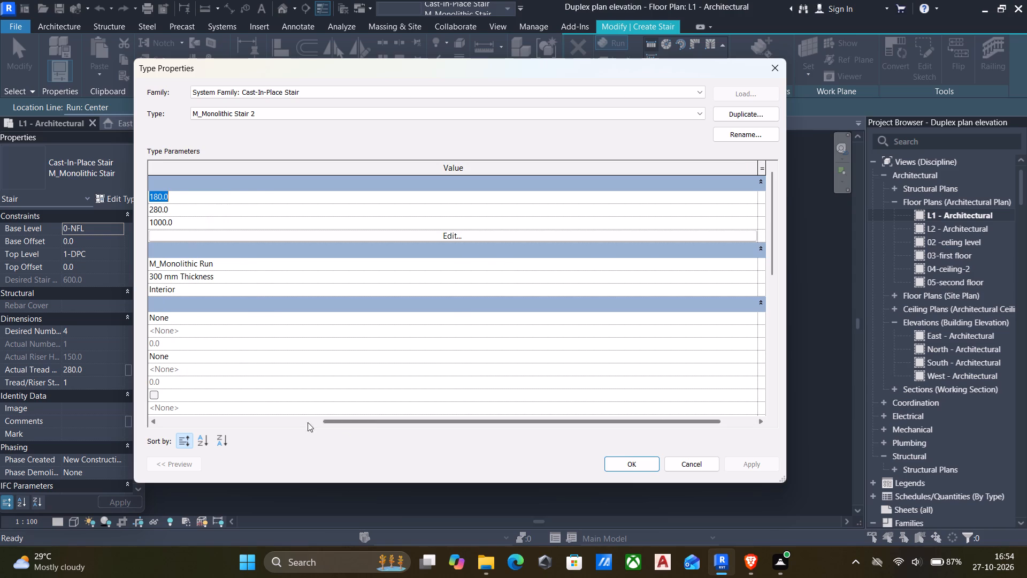
{"action": "left_click_drag", "start_coordinate": [308, 422], "coordinate": [154, 453]}
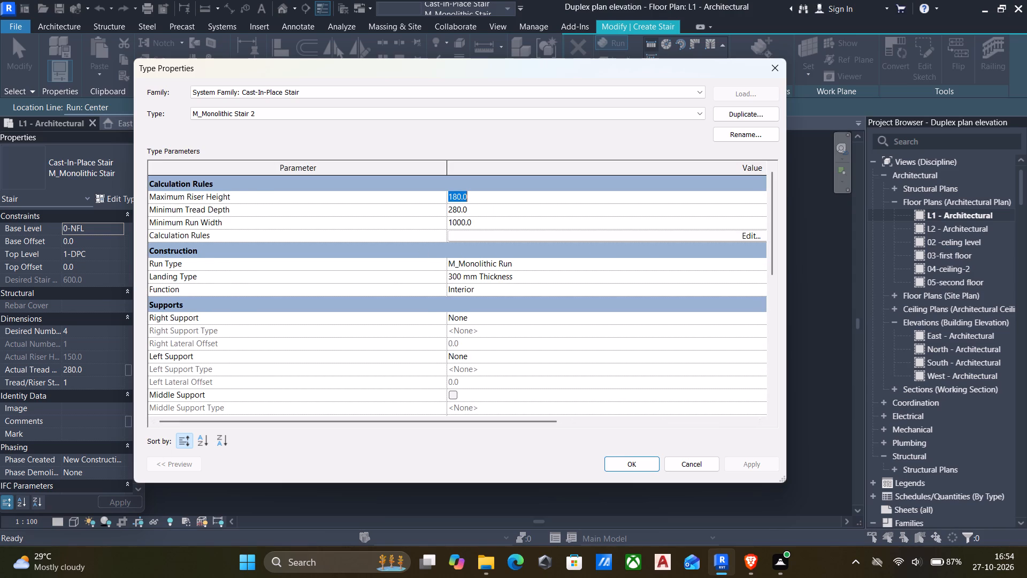
{"action": "type", "text": "150"}
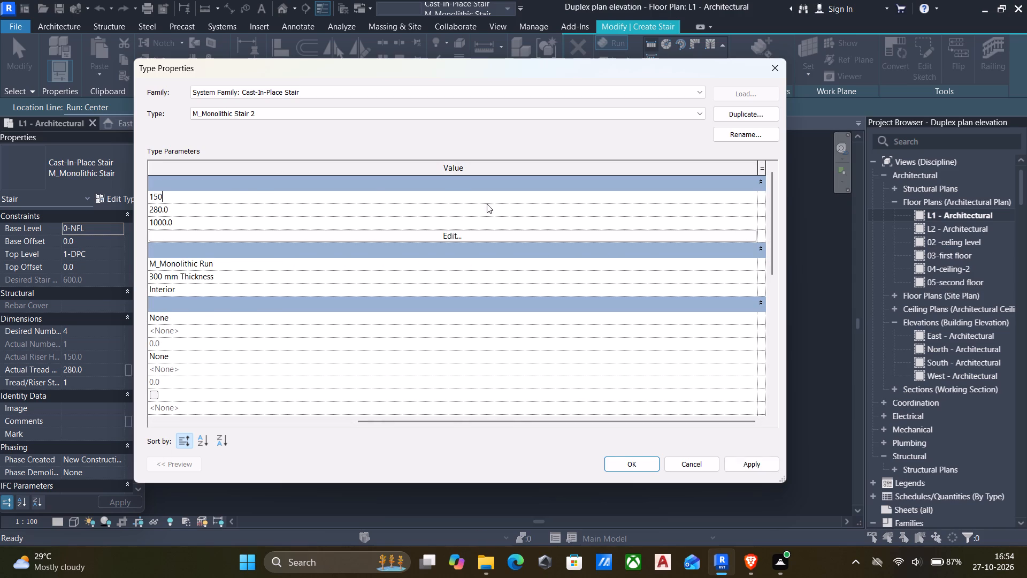
{"action": "left_click_drag", "start_coordinate": [468, 423], "coordinate": [326, 433]}
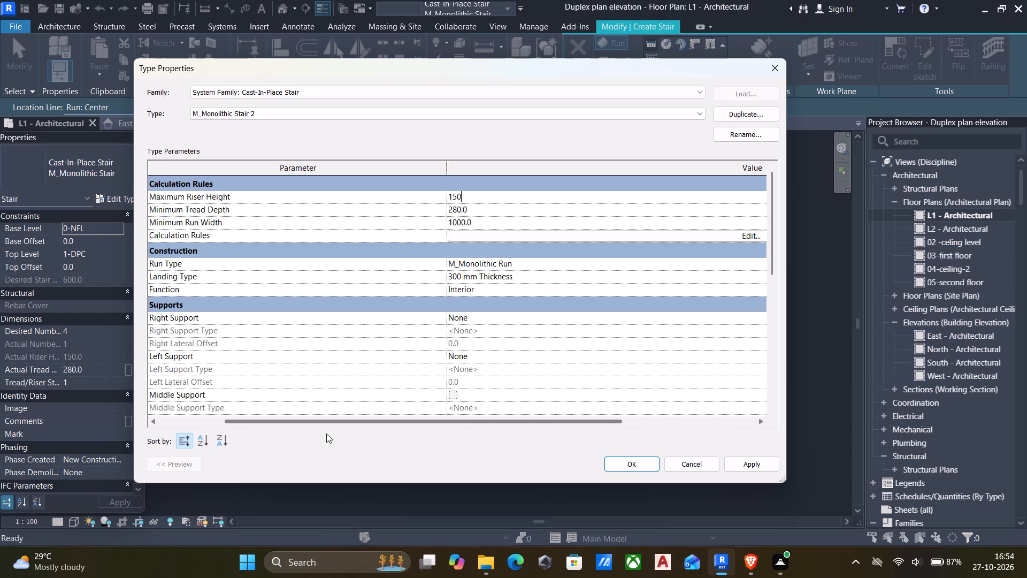
{"action": "left_click_drag", "start_coordinate": [326, 433], "coordinate": [290, 441]}
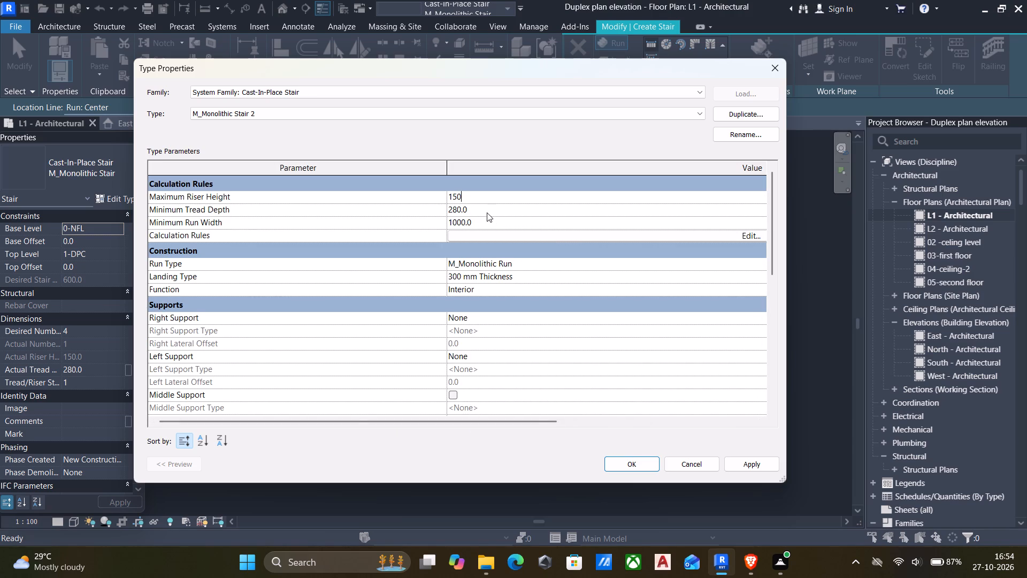
{"action": "left_click", "coordinate": [487, 212]}
{"action": "type", "text": "300"}
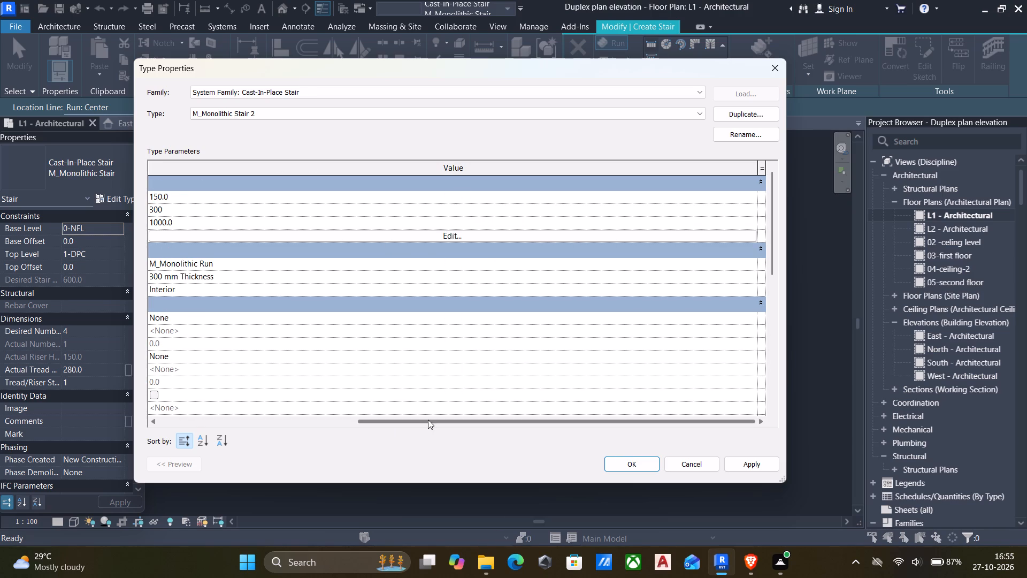
{"action": "left_click_drag", "start_coordinate": [428, 420], "coordinate": [176, 429]}
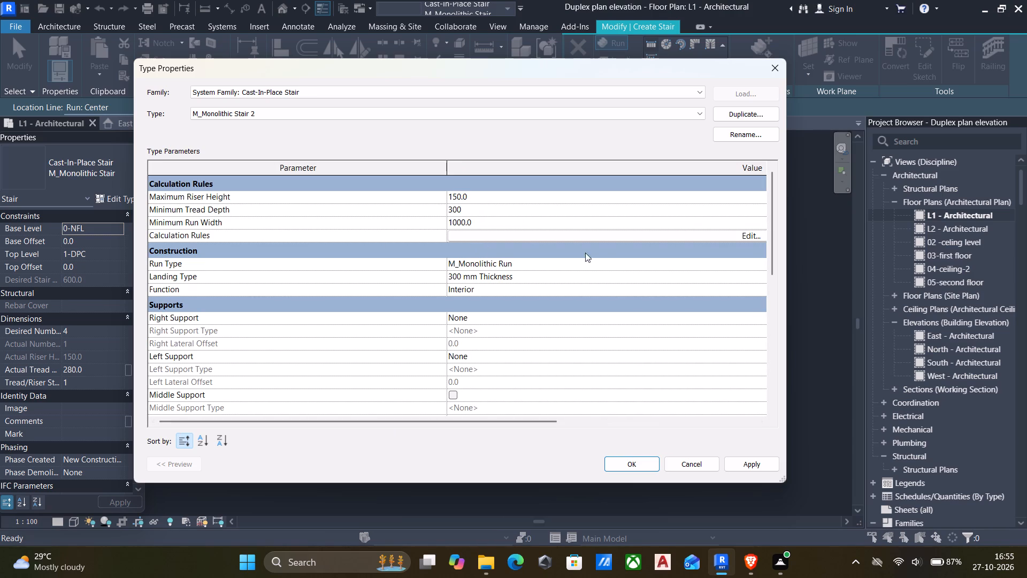
Edit the stair's M_Monolithic Run type, setting its underside surface to Stepped and its structural depth to 450 mm.
{"action": "left_click", "coordinate": [658, 259]}
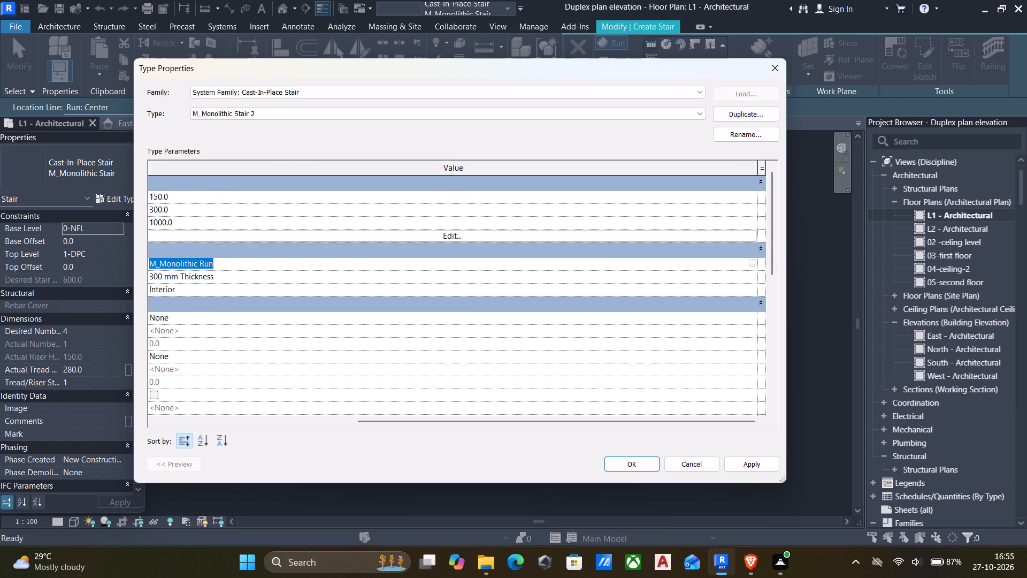
{"action": "left_click", "coordinate": [751, 263]}
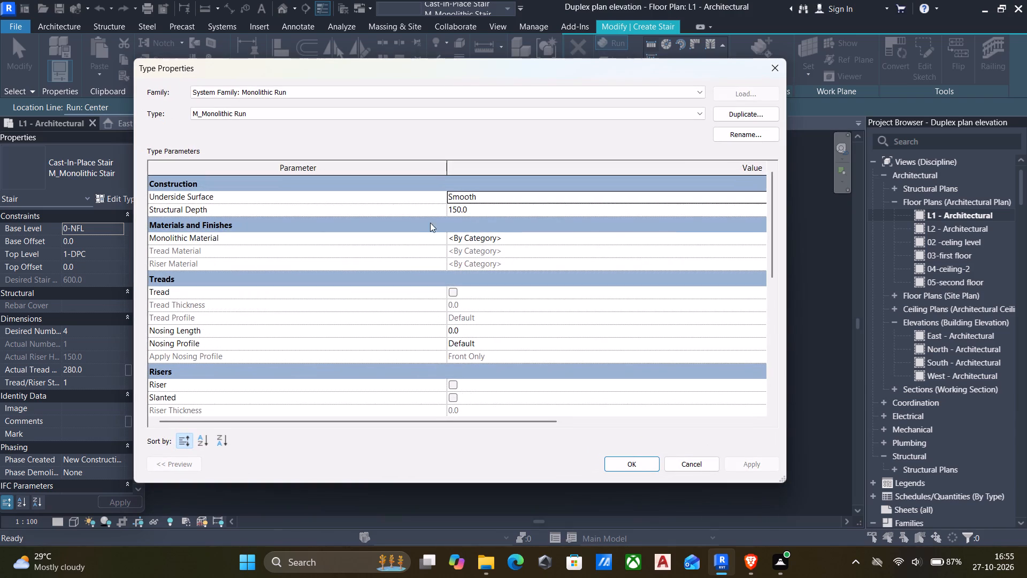
{"action": "left_click", "coordinate": [505, 199]}
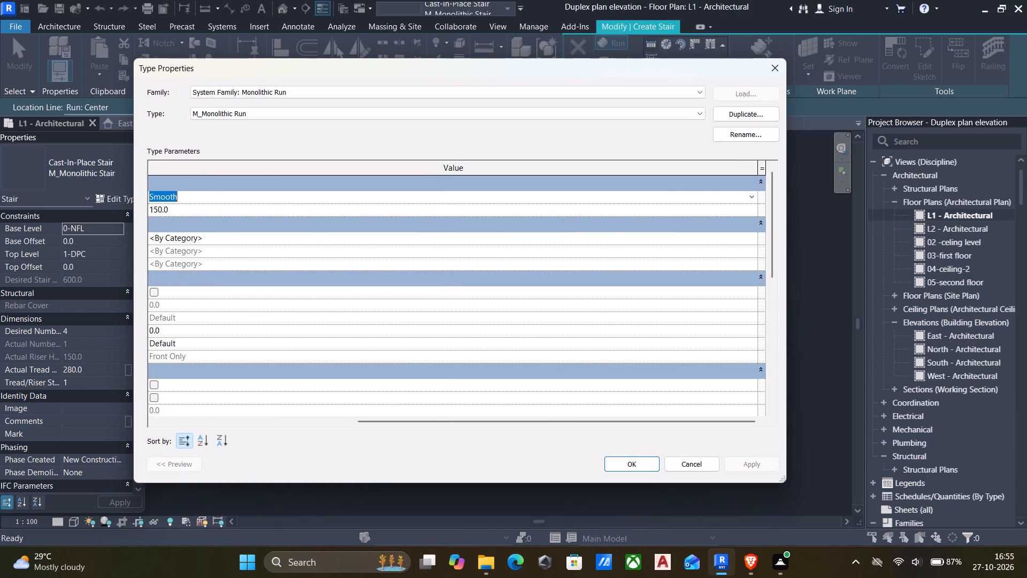
{"action": "left_click", "coordinate": [747, 200]}
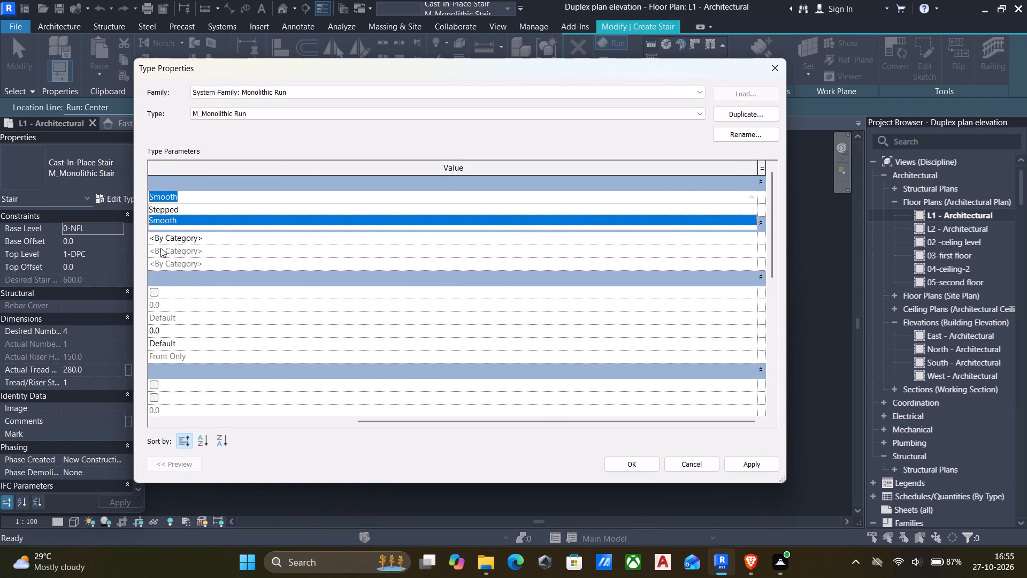
{"action": "left_click", "coordinate": [178, 213]}
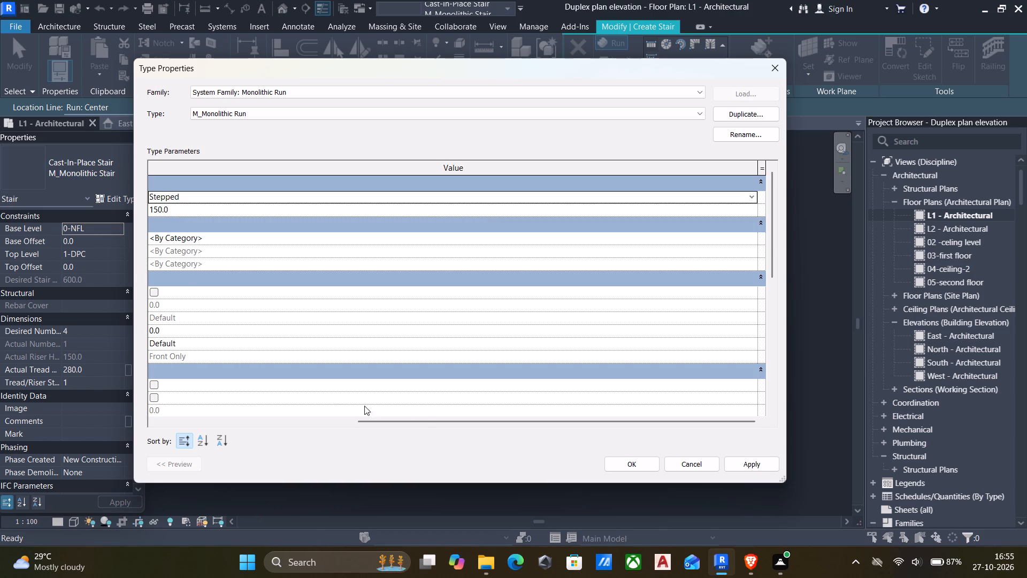
{"action": "left_click_drag", "start_coordinate": [420, 417], "coordinate": [182, 405]}
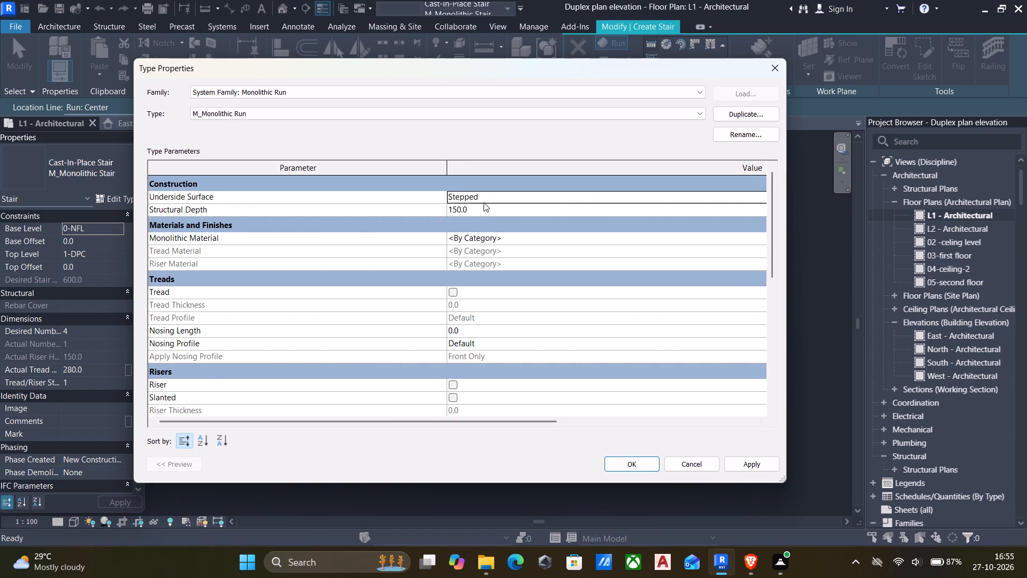
{"action": "left_click", "coordinate": [466, 212]}
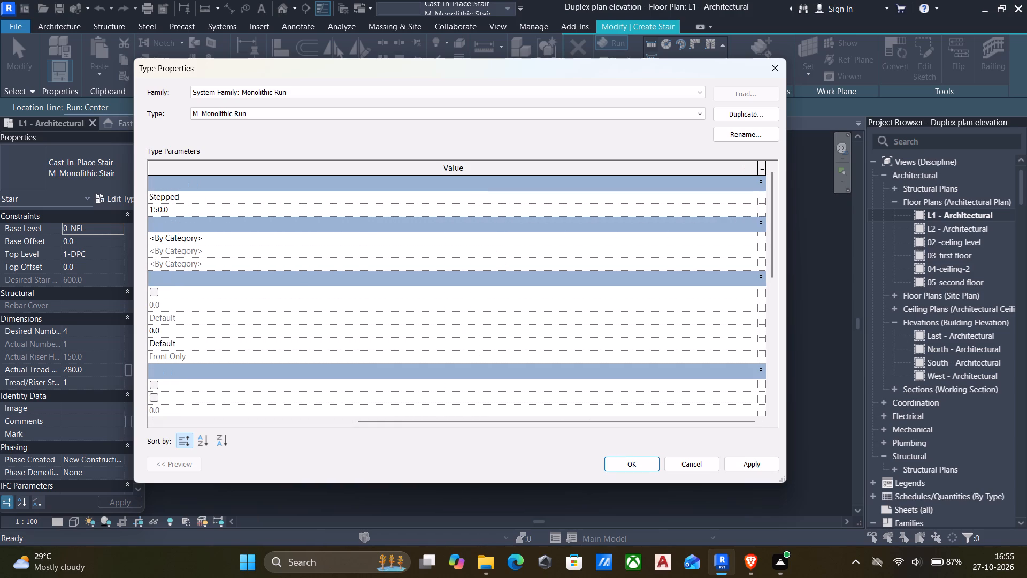
{"action": "type", "text": "450"}
{"action": "left_click_drag", "start_coordinate": [190, 204], "coordinate": [55, 226]}
{"action": "key", "text": "4"}
{"action": "key", "text": "5"}
{"action": "key", "text": "0"}
{"action": "left_click_drag", "start_coordinate": [373, 419], "coordinate": [226, 420]}
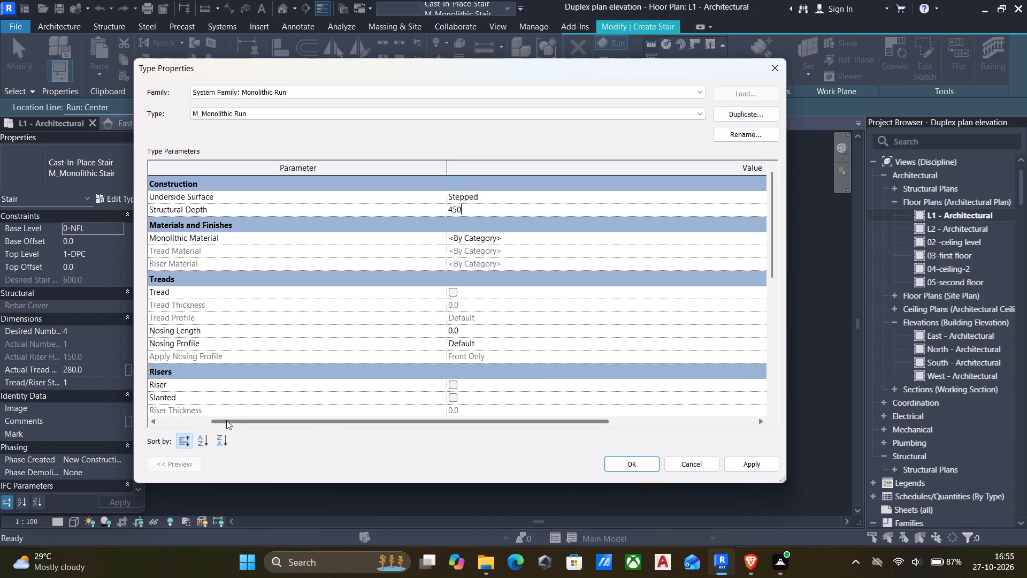
{"action": "left_click_drag", "start_coordinate": [226, 420], "coordinate": [197, 427]}
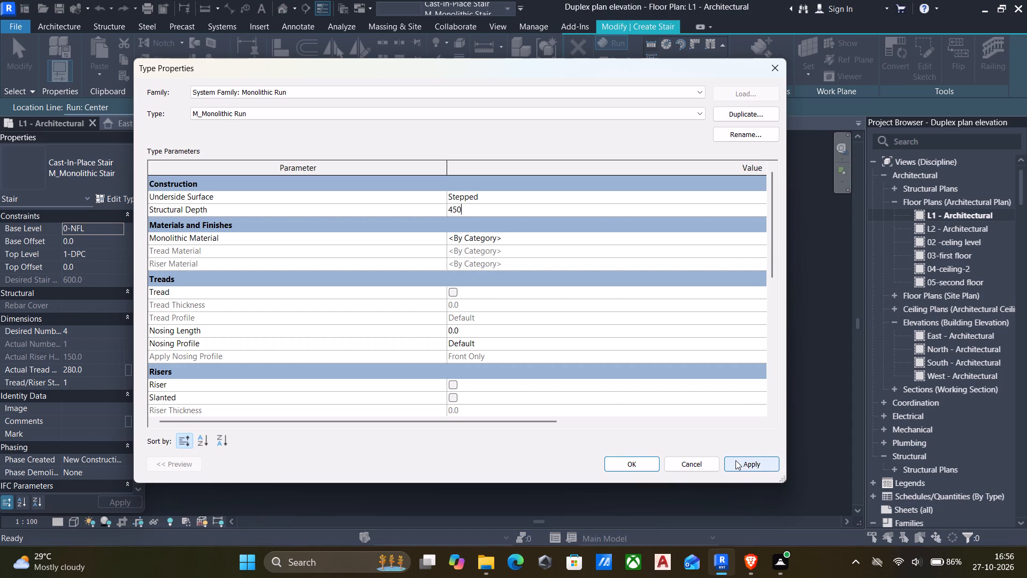
For the run's monolithic material, duplicate the 01-225 main wall material with its assets and name the copy 00-steps.
{"action": "left_click", "coordinate": [762, 234]}
{"action": "left_click", "coordinate": [756, 240]}
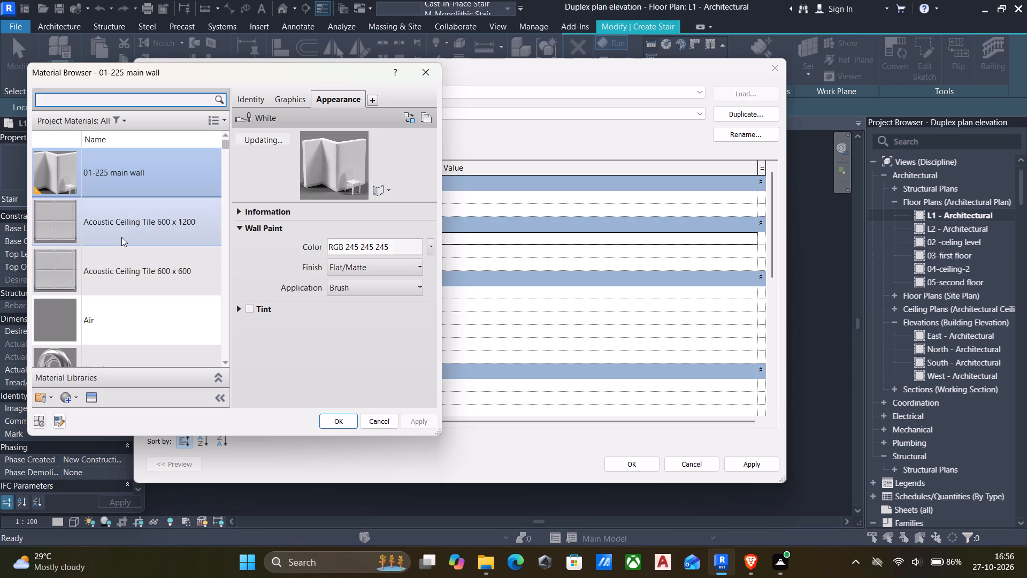
{"action": "right_click", "coordinate": [121, 160]}
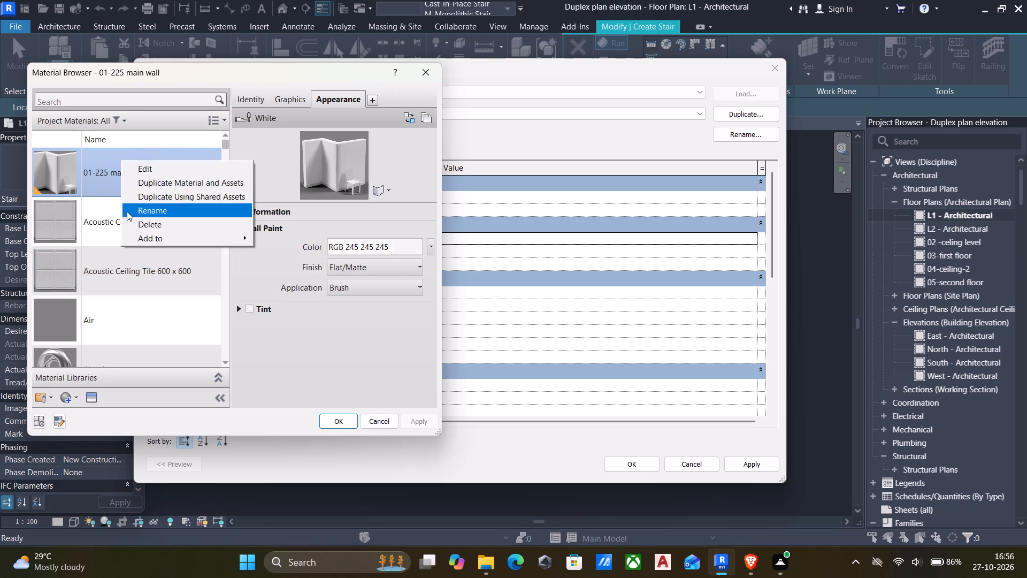
{"action": "left_click", "coordinate": [159, 188]}
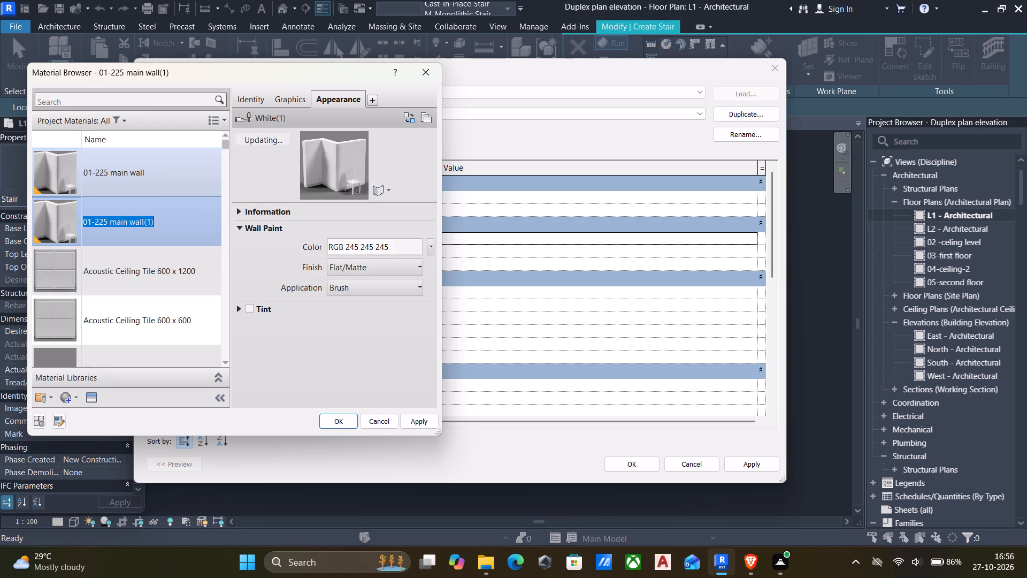
{"action": "key", "text": "BackSpace"}
{"action": "type", "text": "00-"}
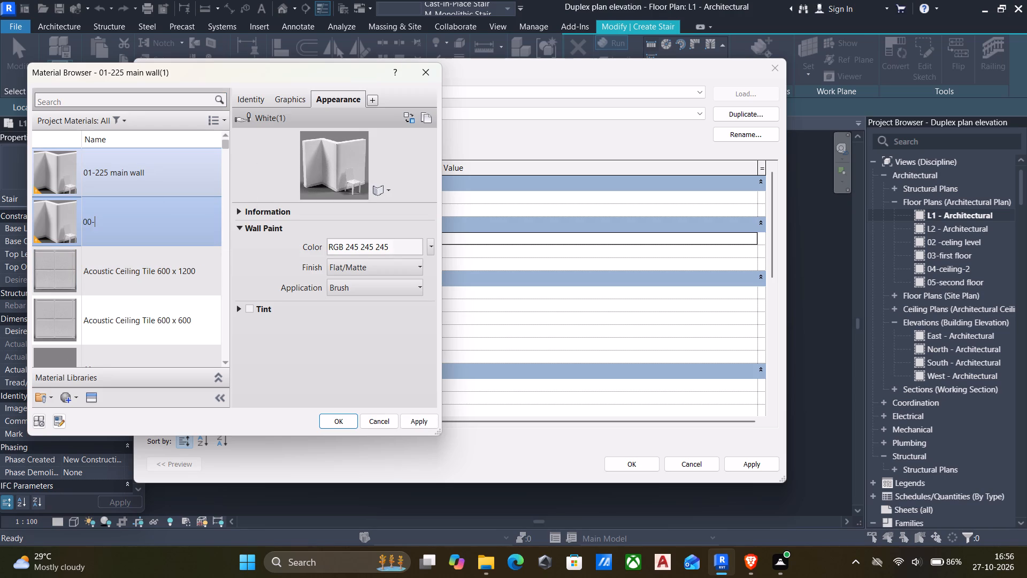
{"action": "type", "text": "steps"}
{"action": "left_click", "coordinate": [424, 420]}
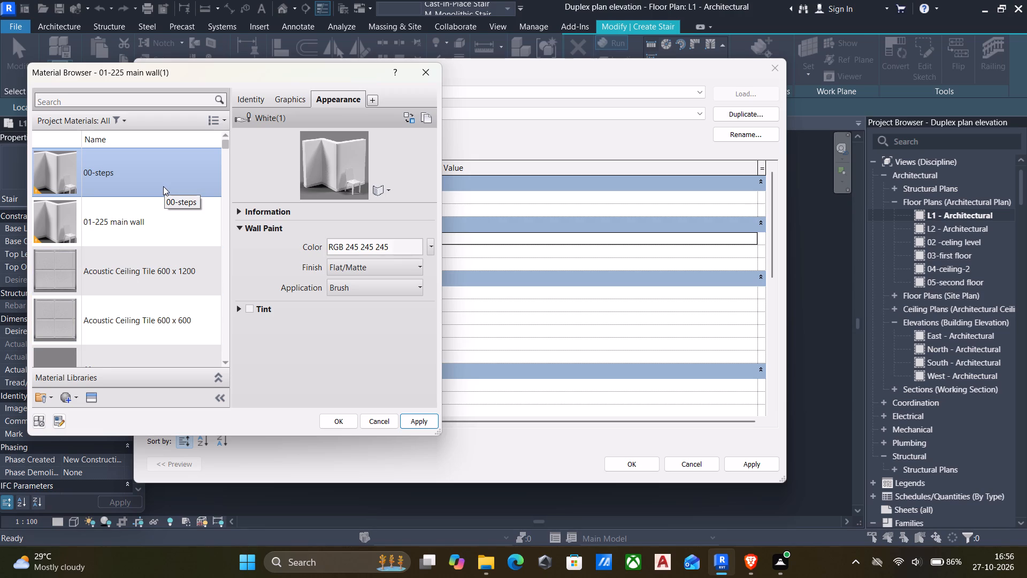
Replace the 00-steps material's appearance with the library's Concrete asset, then accept the run and stair type settings.
{"action": "left_click", "coordinate": [92, 395]}
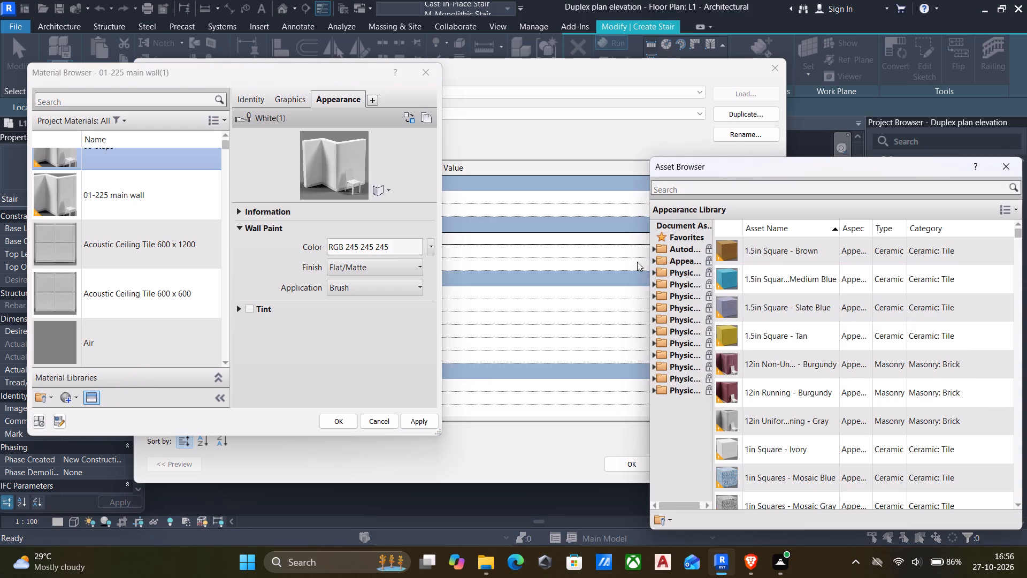
{"action": "left_click", "coordinate": [662, 261]}
{"action": "double_click", "coordinate": [662, 261]}
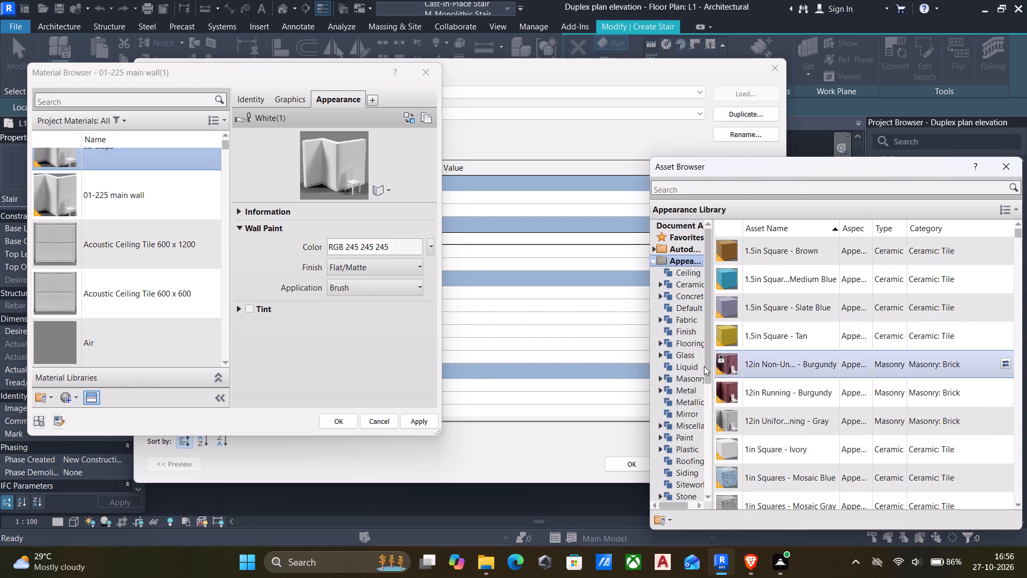
{"action": "scroll", "coordinate": [677, 414], "scroll_direction": "down", "scroll_amount": 2}
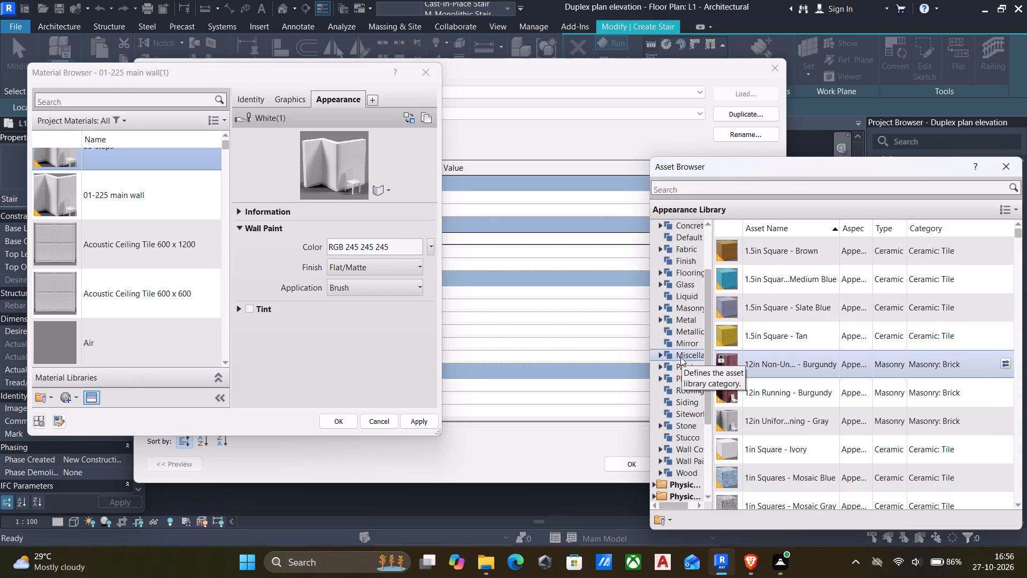
{"action": "scroll", "coordinate": [689, 355], "scroll_direction": "up", "scroll_amount": 4}
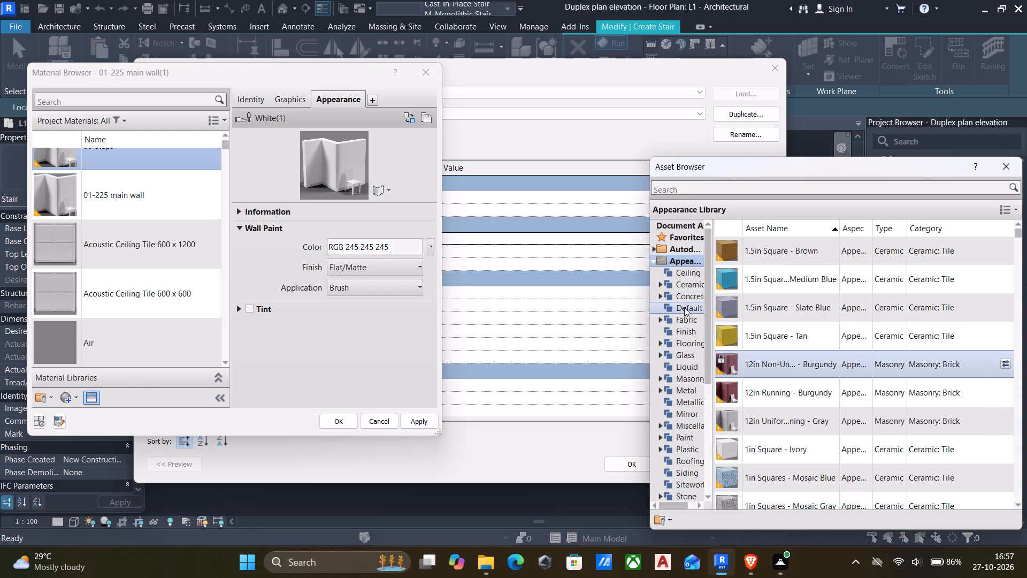
{"action": "double_click", "coordinate": [677, 299]}
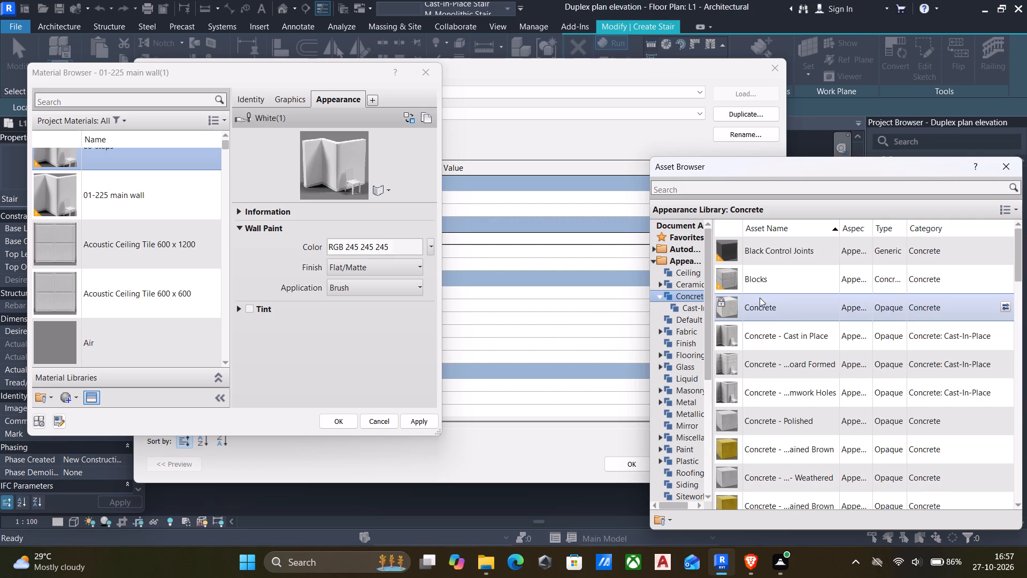
{"action": "double_click", "coordinate": [787, 311]}
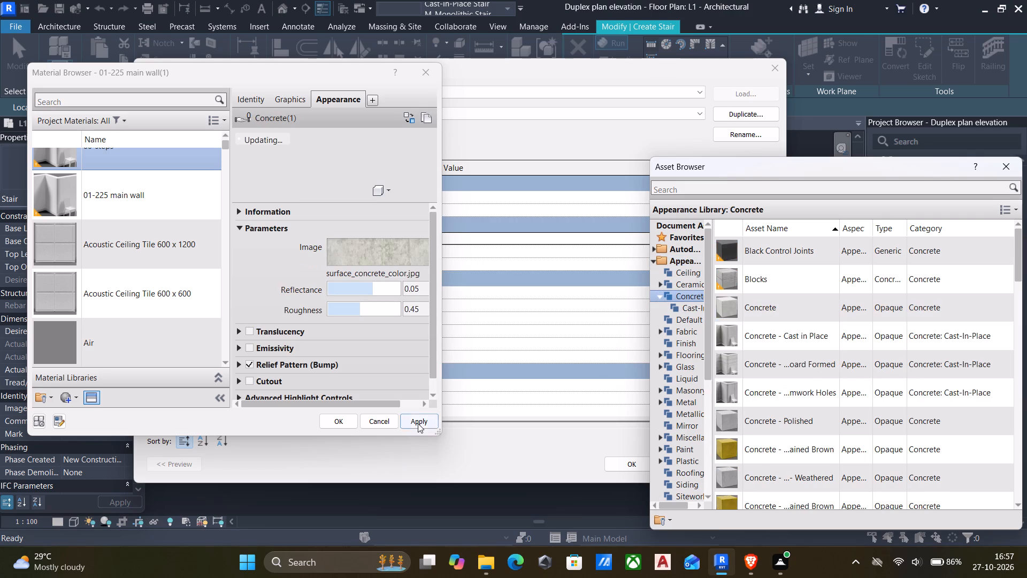
{"action": "left_click", "coordinate": [418, 423]}
{"action": "left_click", "coordinate": [332, 425]}
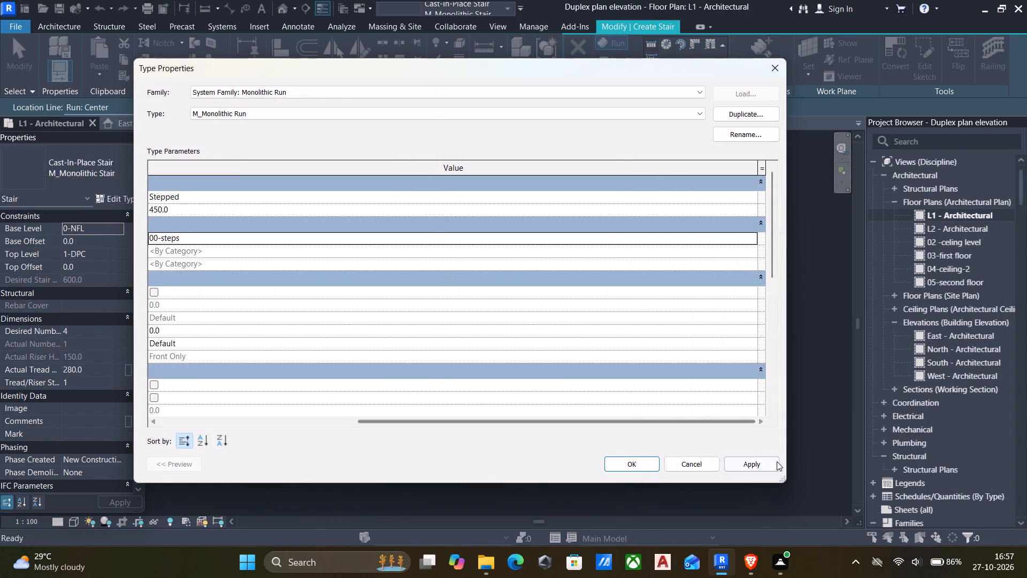
{"action": "left_click", "coordinate": [762, 461]}
{"action": "left_click", "coordinate": [630, 466]}
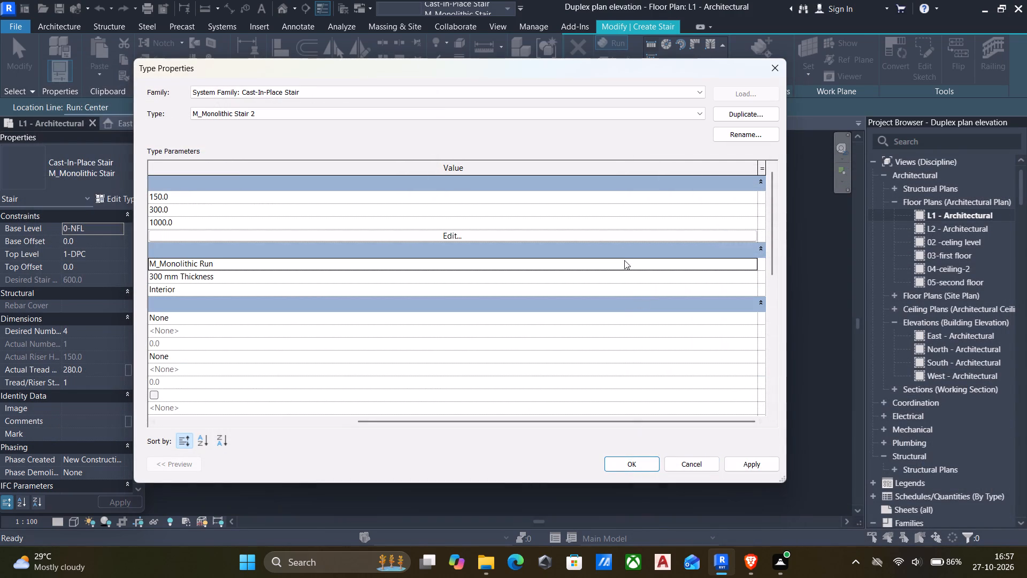
{"action": "left_click", "coordinate": [763, 466]}
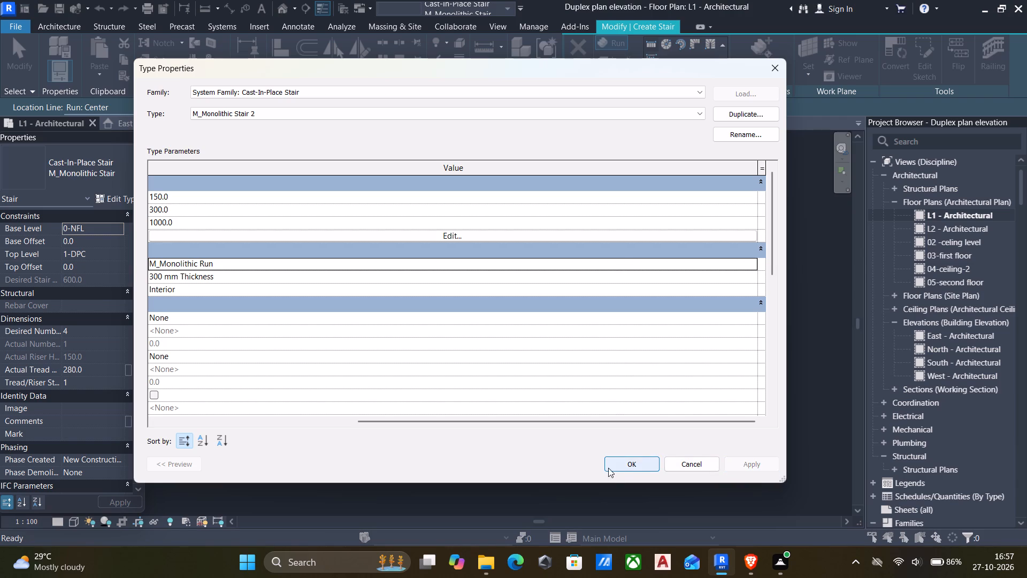
{"action": "left_click", "coordinate": [619, 467]}
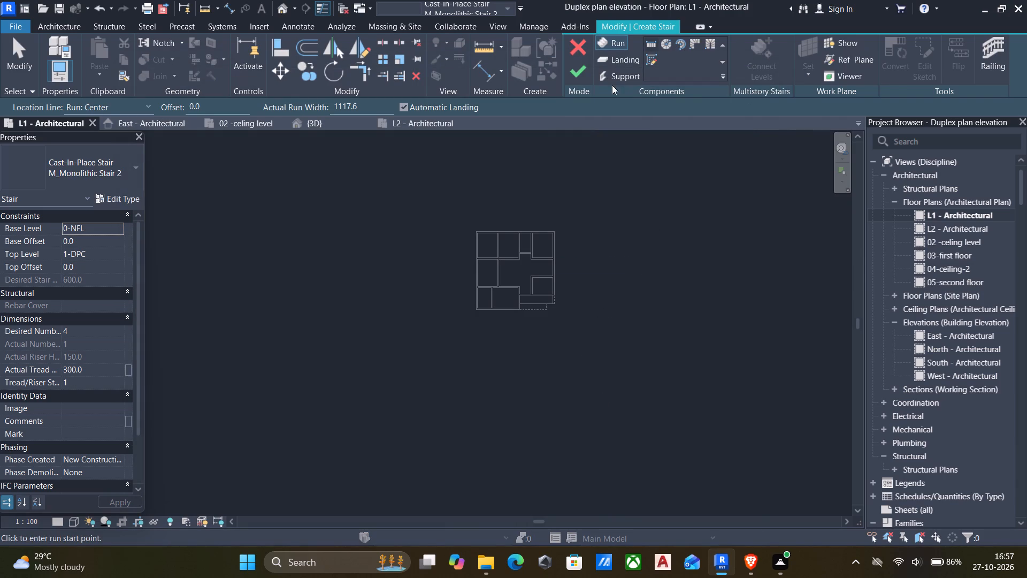
Start a sketched run and draw two side boundary lines about 900 mm long, from the entrance floor's edge to the dashed outline.
{"action": "left_click", "coordinate": [654, 60]}
{"action": "scroll", "coordinate": [633, 63], "scroll_direction": "up", "scroll_amount": 5}
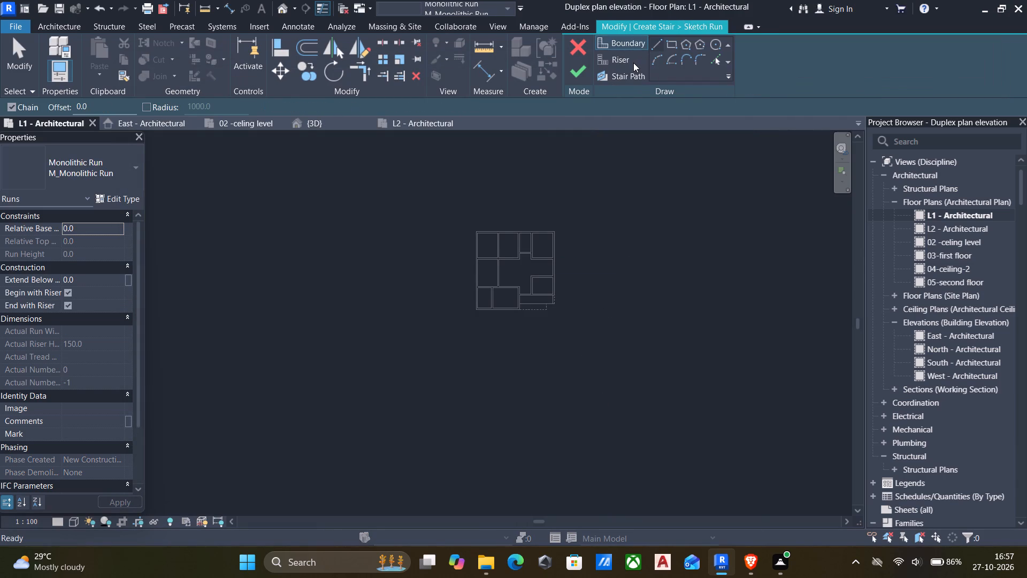
{"action": "left_click", "coordinate": [619, 43]}
{"action": "scroll", "coordinate": [569, 278], "scroll_direction": "up", "scroll_amount": 6}
{"action": "scroll", "coordinate": [511, 334], "scroll_direction": "up", "scroll_amount": 7}
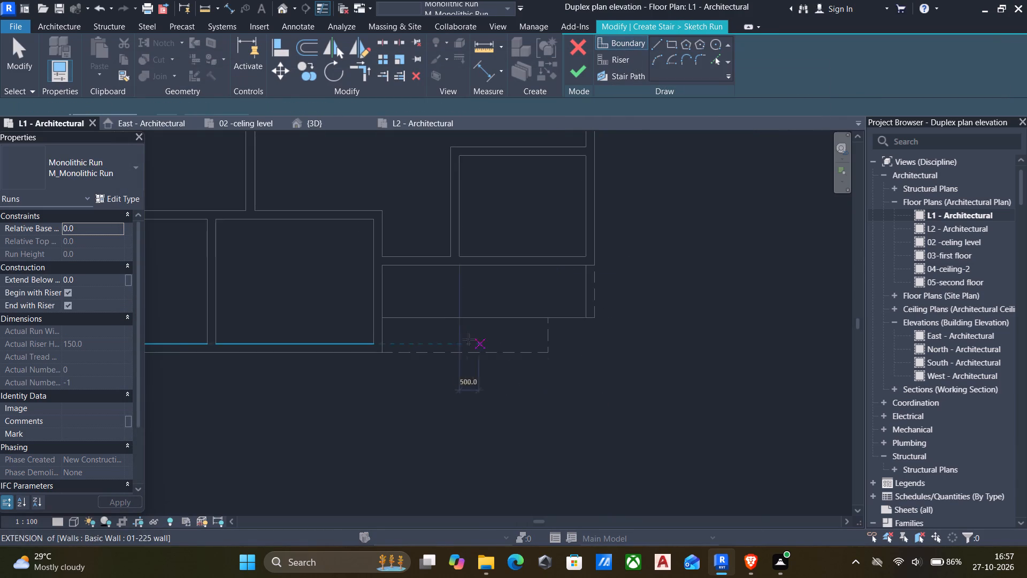
{"action": "scroll", "coordinate": [439, 341], "scroll_direction": "up", "scroll_amount": 6}
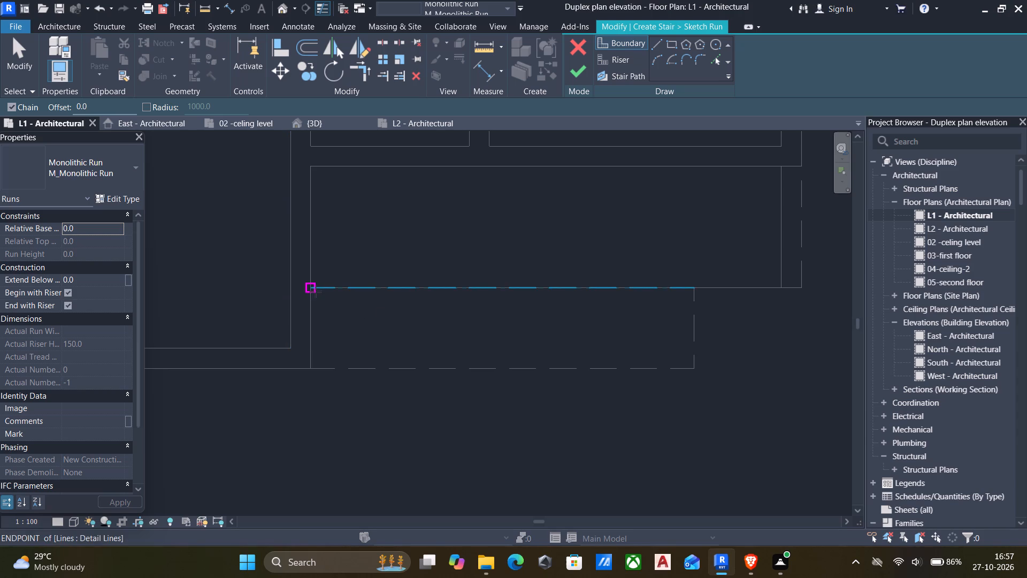
{"action": "left_click", "coordinate": [317, 288]}
{"action": "key", "text": "Escape"}
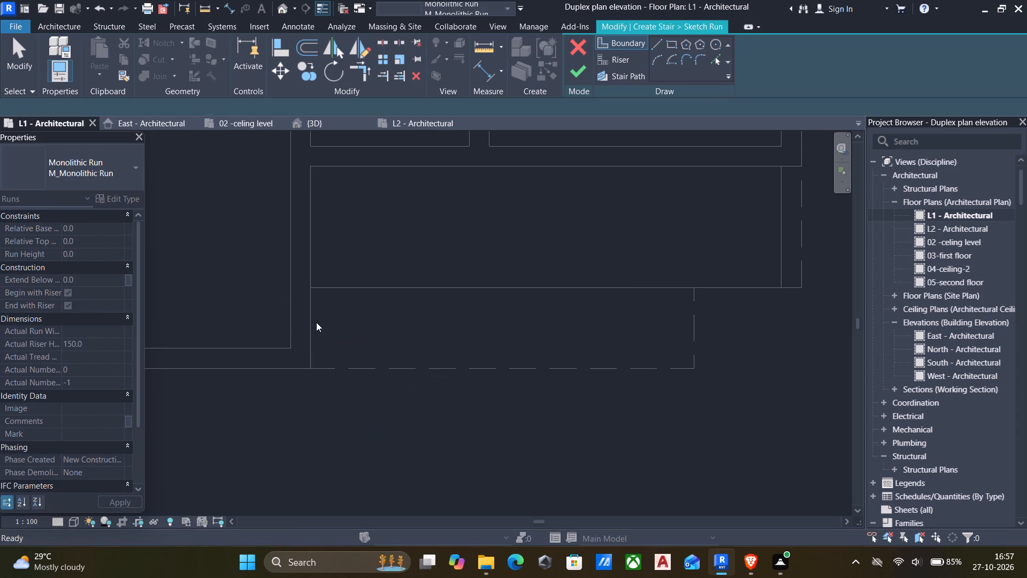
{"action": "left_click", "coordinate": [313, 290]}
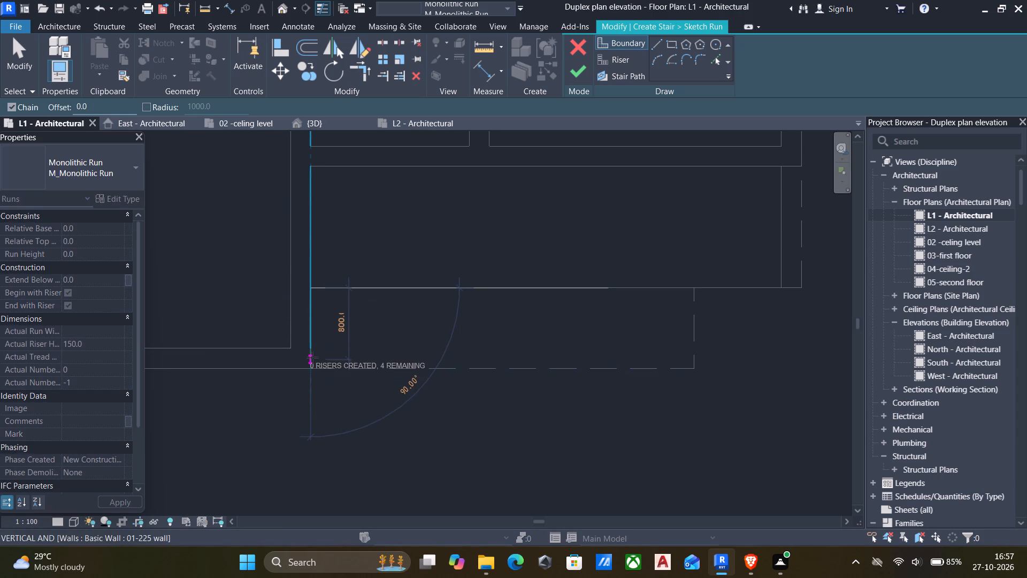
{"action": "left_click", "coordinate": [315, 365]}
{"action": "key", "text": "Escape"}
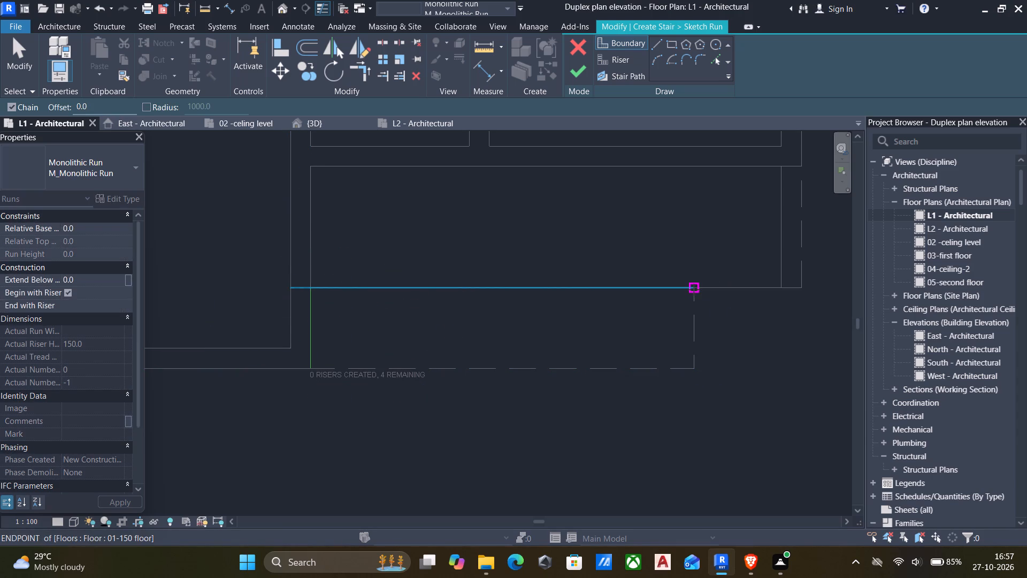
{"action": "left_click", "coordinate": [694, 290]}
{"action": "left_click", "coordinate": [691, 365]}
{"action": "key", "text": "Escape"}
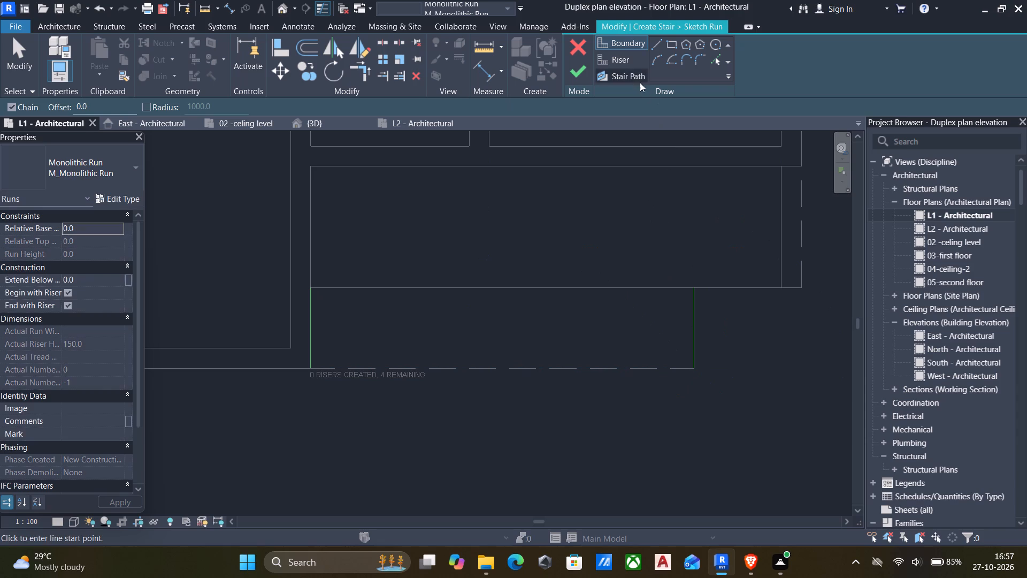
Draw a riser line about 4292 mm long along the entrance floor's edge, joining the two boundary lines.
{"action": "left_click", "coordinate": [630, 58]}
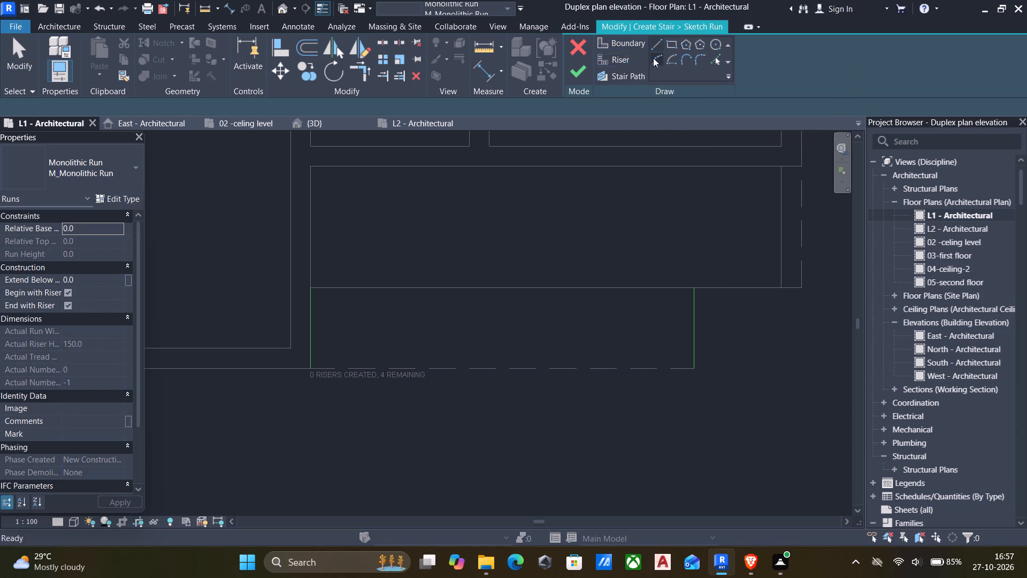
{"action": "left_click", "coordinate": [656, 40]}
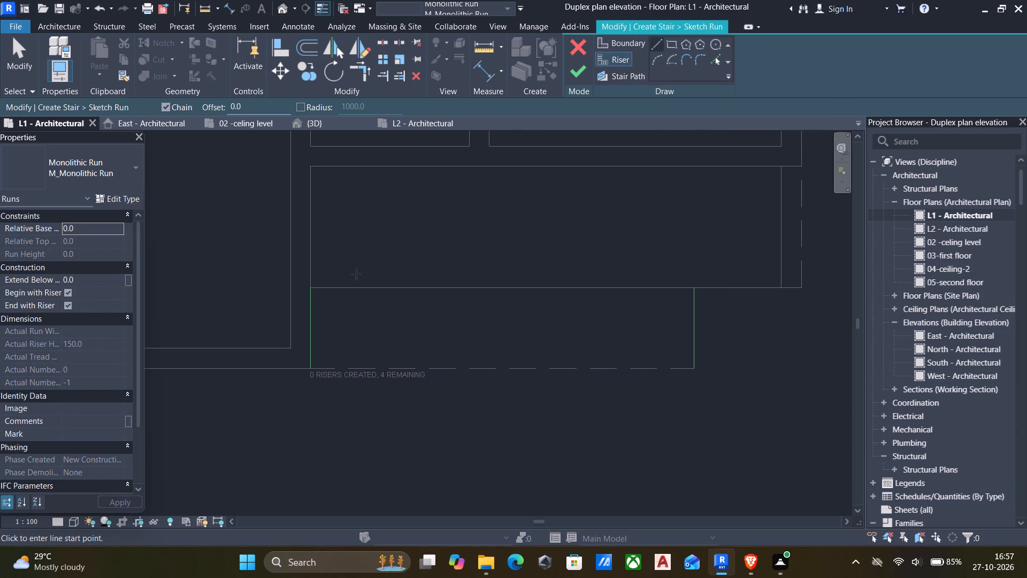
{"action": "left_click", "coordinate": [308, 290]}
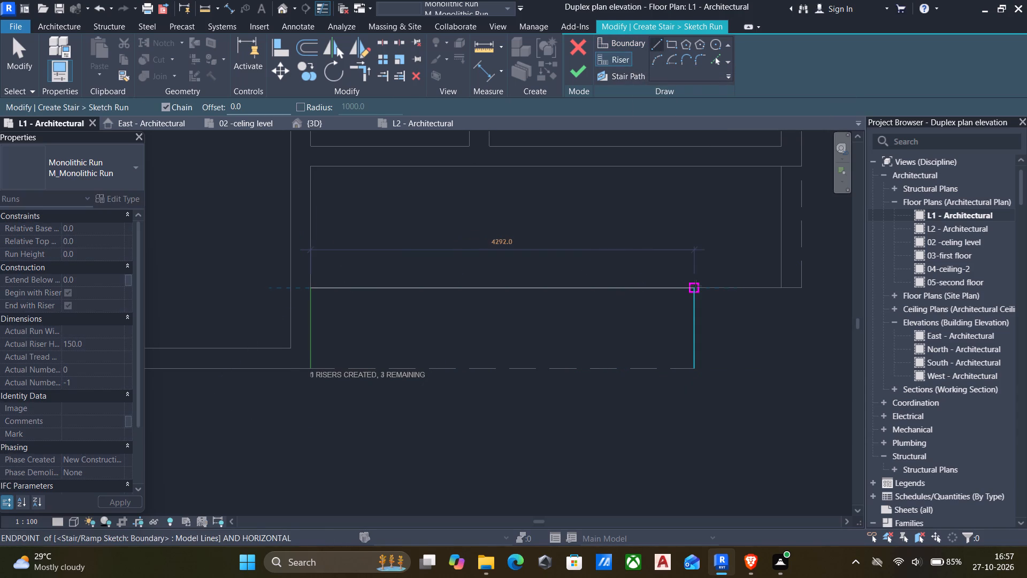
{"action": "left_click", "coordinate": [695, 286]}
{"action": "key", "text": "Escape"}
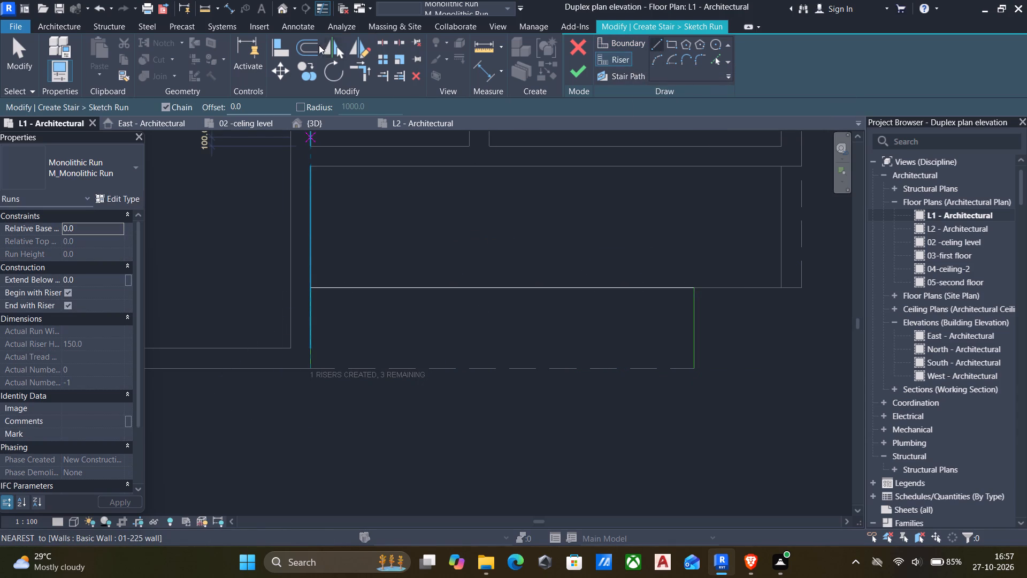
Offset copies of the riser line outward at 300 mm three times, making four risers, and finish the run sketch.
{"action": "left_click", "coordinate": [313, 48]}
{"action": "left_click_drag", "start_coordinate": [338, 108], "coordinate": [174, 97]}
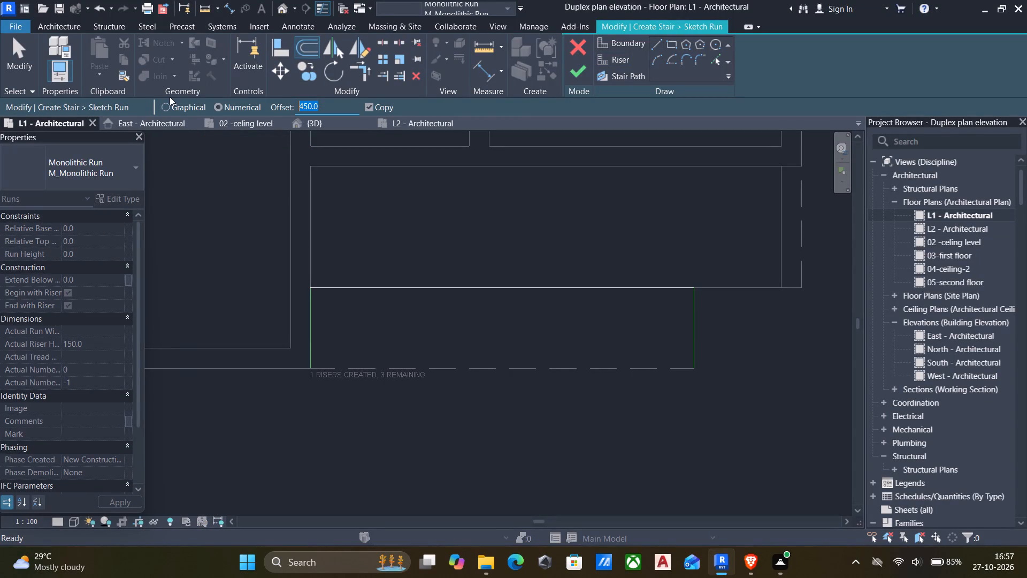
{"action": "type", "text": "30"}
{"action": "key", "text": "0"}
{"action": "left_click", "coordinate": [502, 288]}
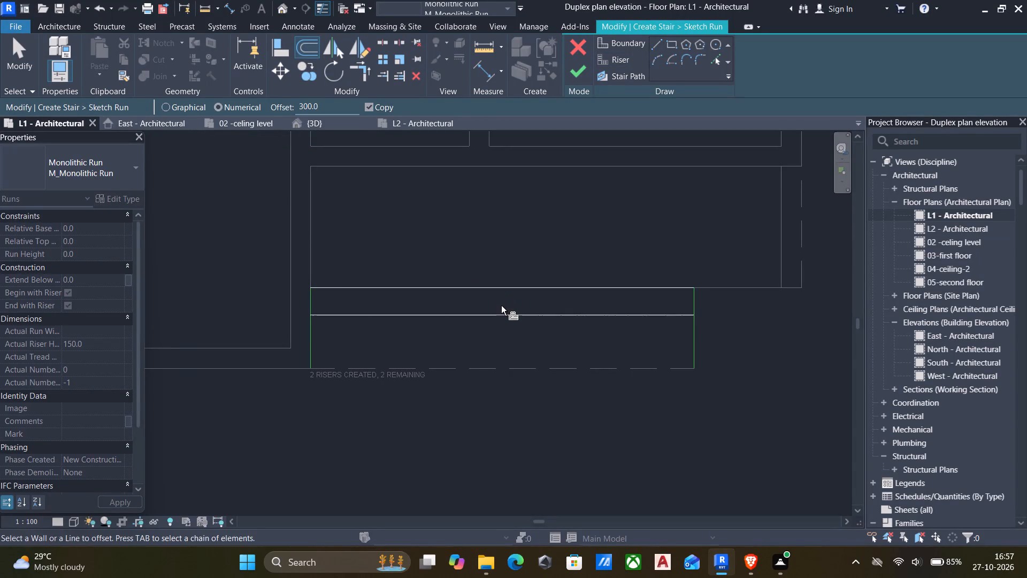
{"action": "left_click", "coordinate": [495, 317]}
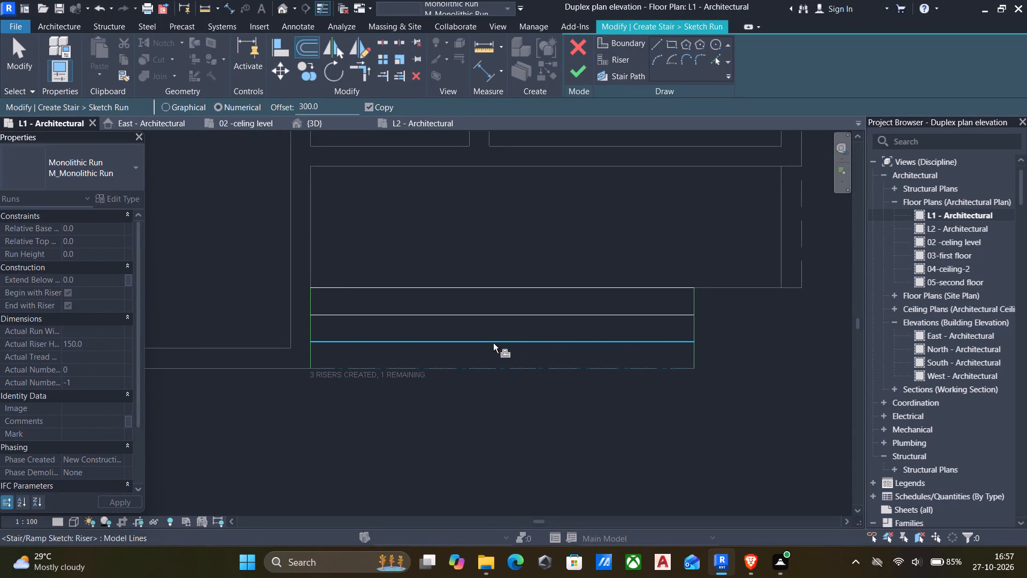
{"action": "left_click", "coordinate": [493, 343]}
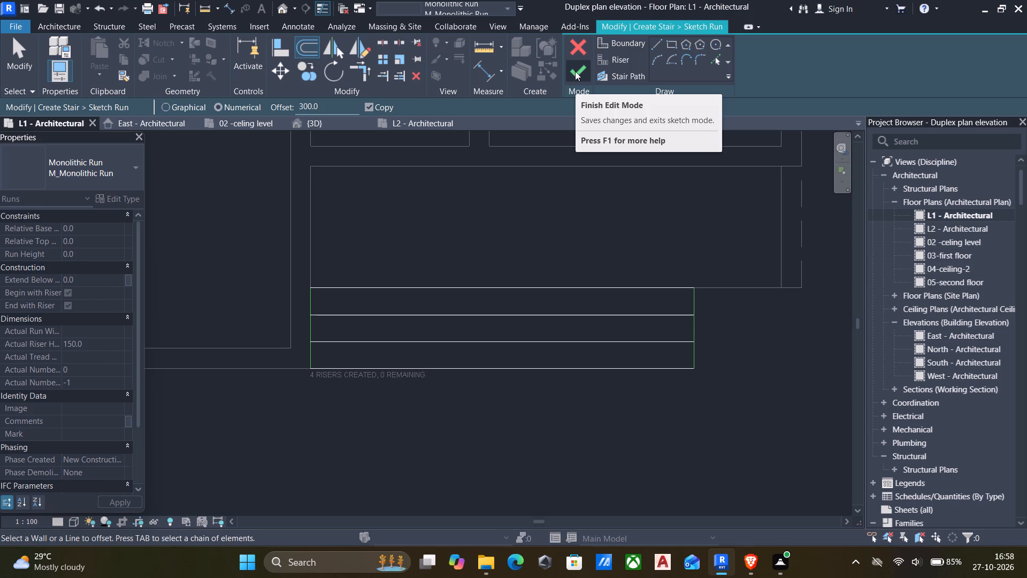
{"action": "left_click", "coordinate": [575, 71]}
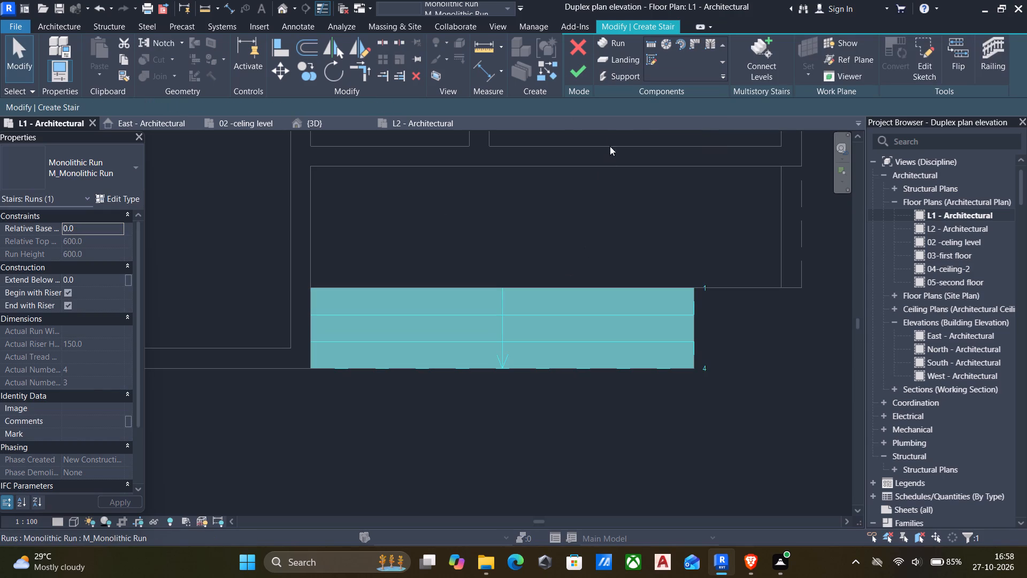
Flip the run's up/down direction so the steps climb towards the entrance floor, and finish the stair.
{"action": "scroll", "coordinate": [555, 218], "scroll_direction": "down", "scroll_amount": 4}
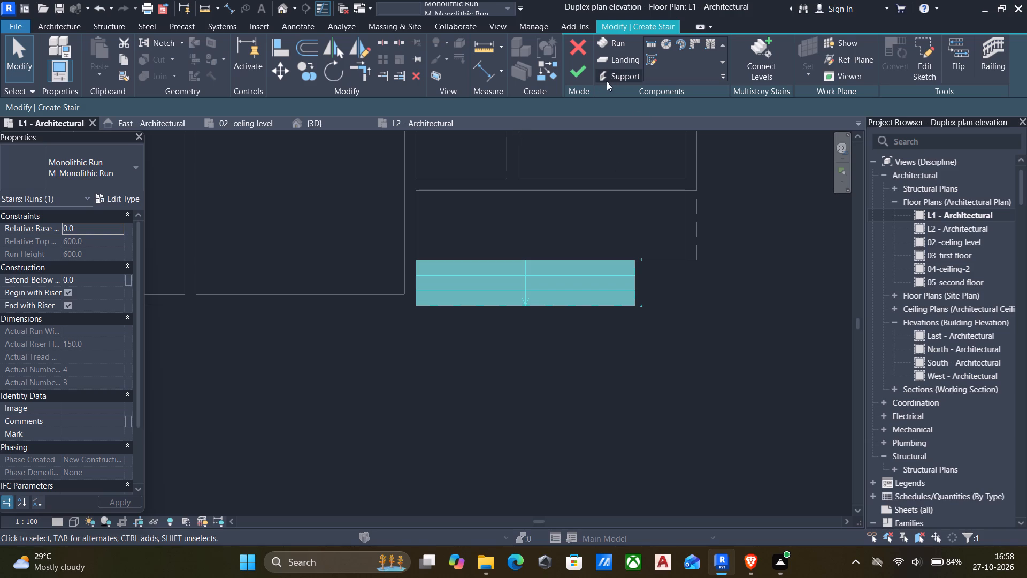
{"action": "left_click", "coordinate": [954, 54]}
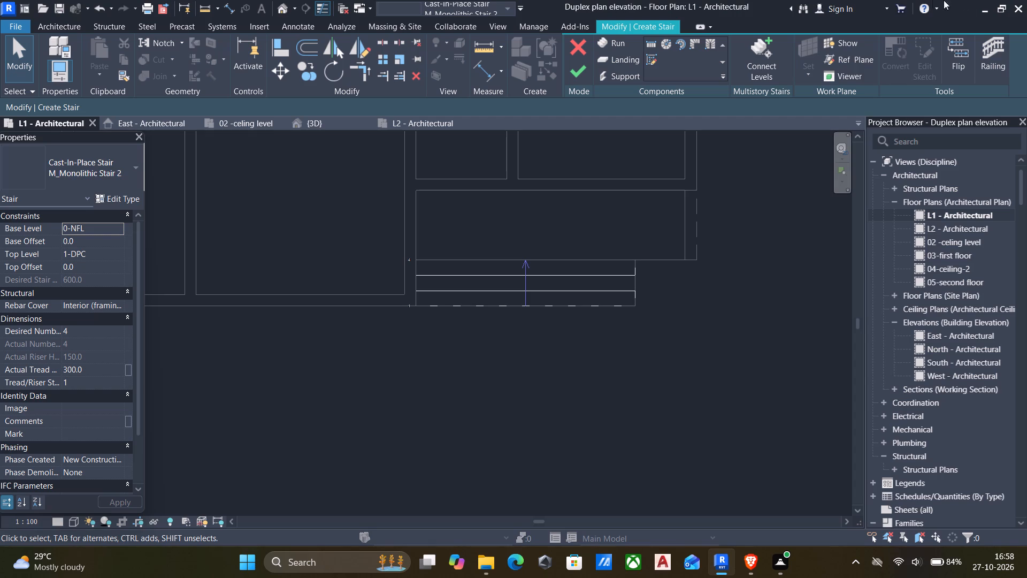
{"action": "left_click", "coordinate": [579, 69]}
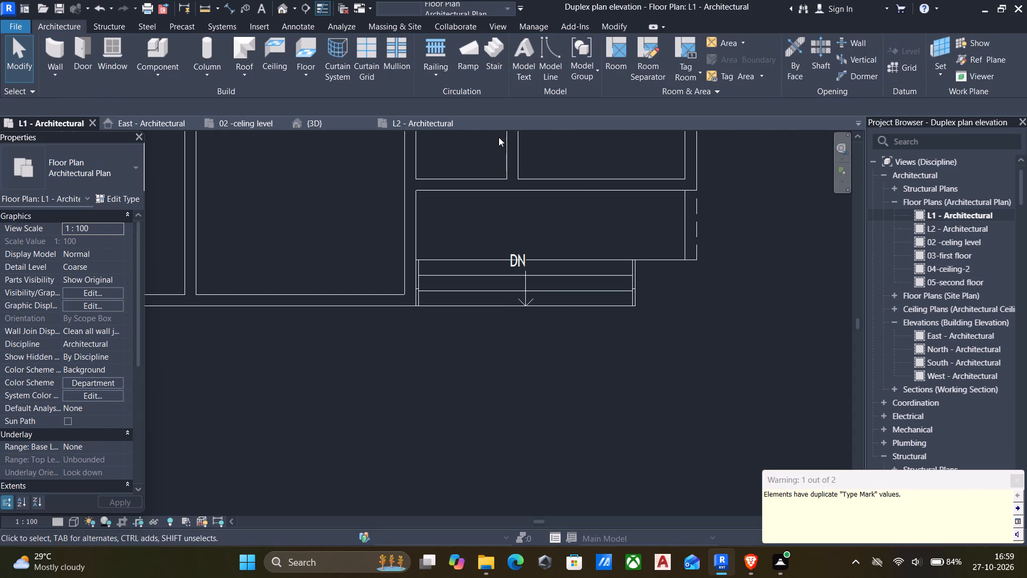
Examine the entrance steps, their railings and the adjoining floor edge in the 3D view.
{"action": "left_click", "coordinate": [288, 6]}
{"action": "scroll", "coordinate": [499, 389], "scroll_direction": "up", "scroll_amount": 3}
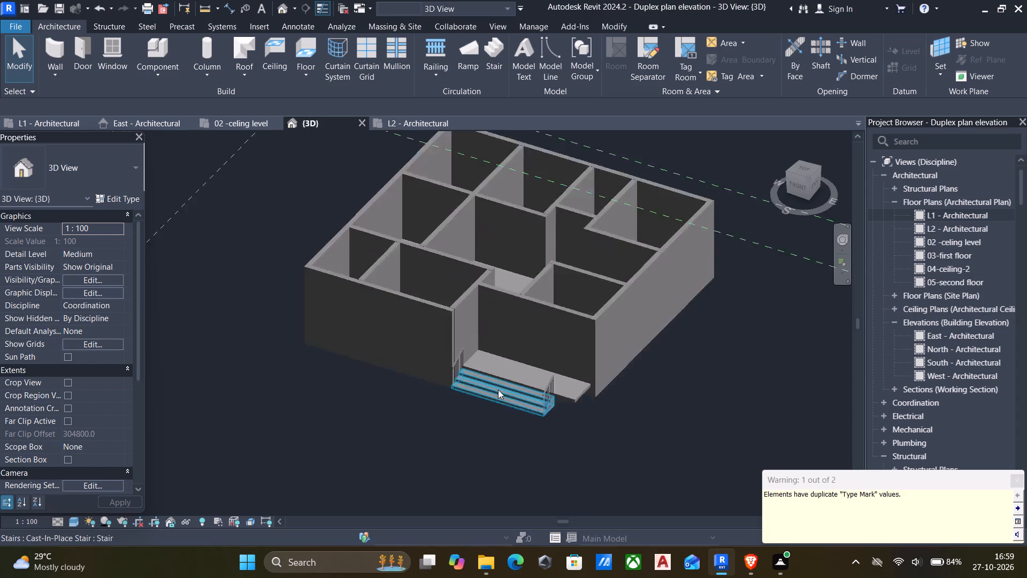
{"action": "scroll", "coordinate": [498, 390], "scroll_direction": "up", "scroll_amount": 3}
{"action": "scroll", "coordinate": [478, 391], "scroll_direction": "down", "scroll_amount": 1}
{"action": "middle_click_drag", "start_coordinate": [478, 392], "coordinate": [481, 340]}
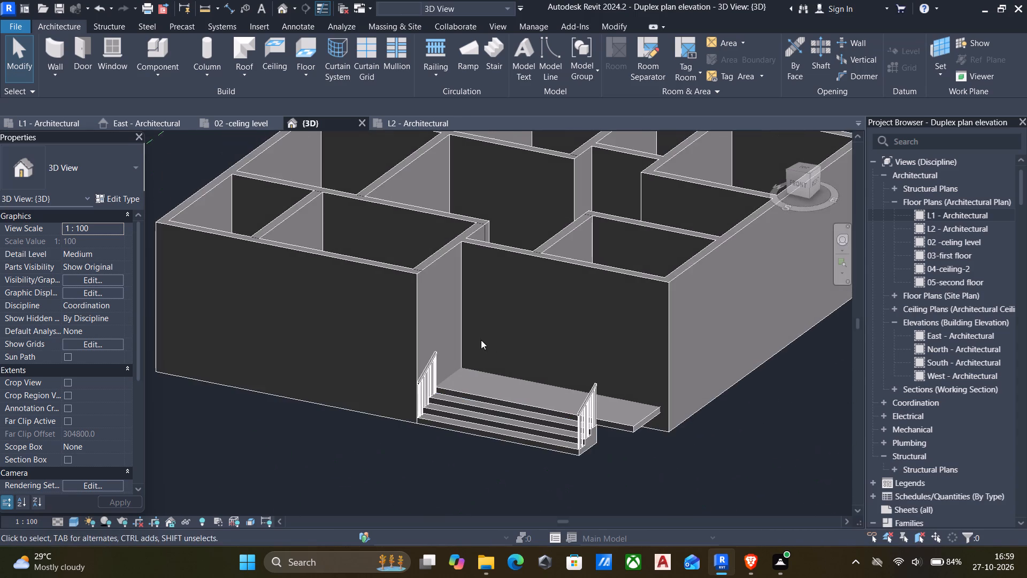
{"action": "middle_click_drag", "start_coordinate": [481, 340], "coordinate": [371, 344]}
{"action": "scroll", "coordinate": [396, 356], "scroll_direction": "up", "scroll_amount": 3}
{"action": "middle_click_drag", "start_coordinate": [426, 379], "coordinate": [310, 265]}
{"action": "scroll", "coordinate": [431, 373], "scroll_direction": "up", "scroll_amount": 2}
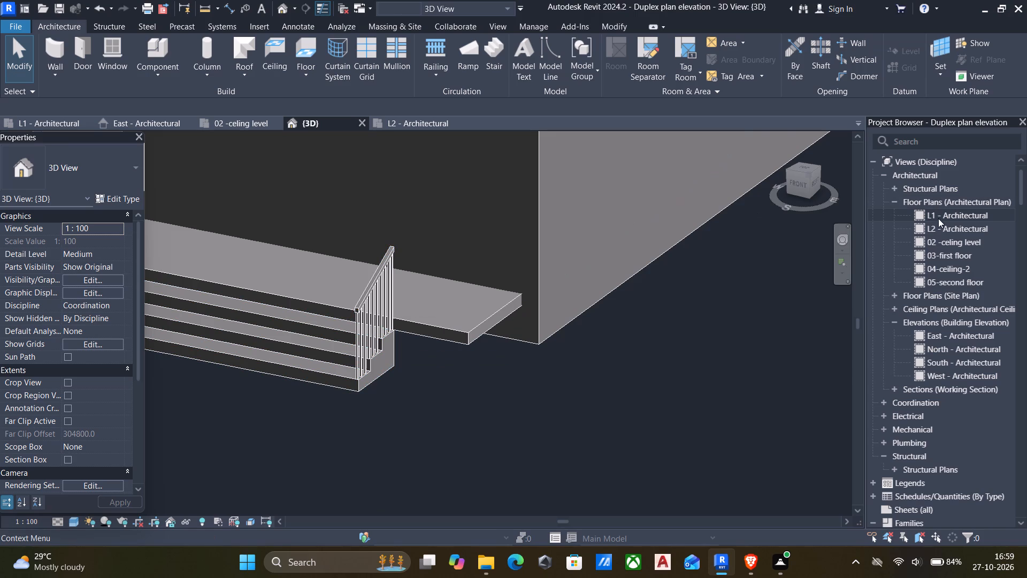
In the L1 - Architectural plan, open the entrance stair's run sketch for editing.
{"action": "double_click", "coordinate": [921, 214]}
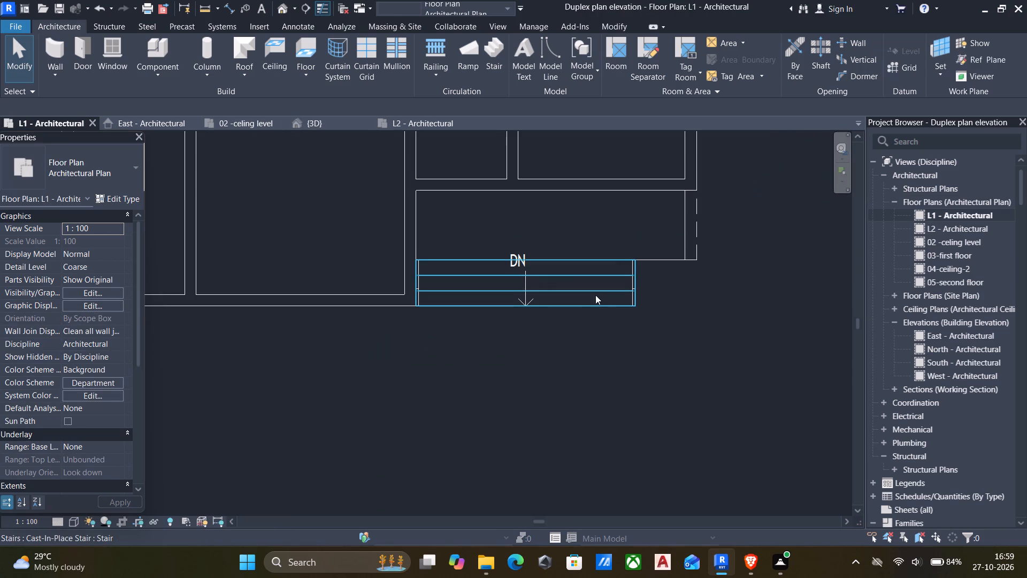
{"action": "left_click", "coordinate": [599, 297]}
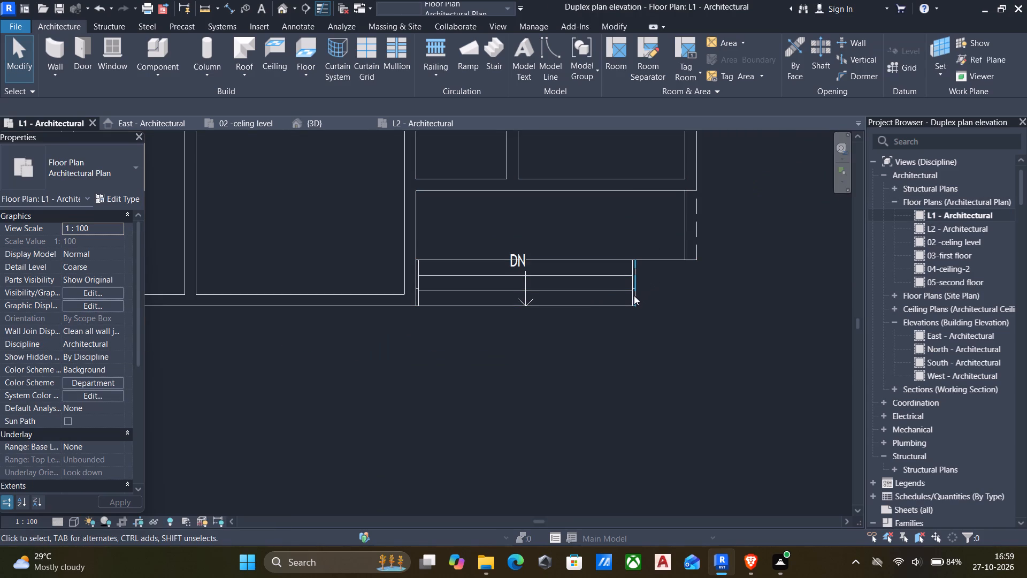
{"action": "left_click", "coordinate": [634, 295]}
{"action": "left_click", "coordinate": [609, 309]}
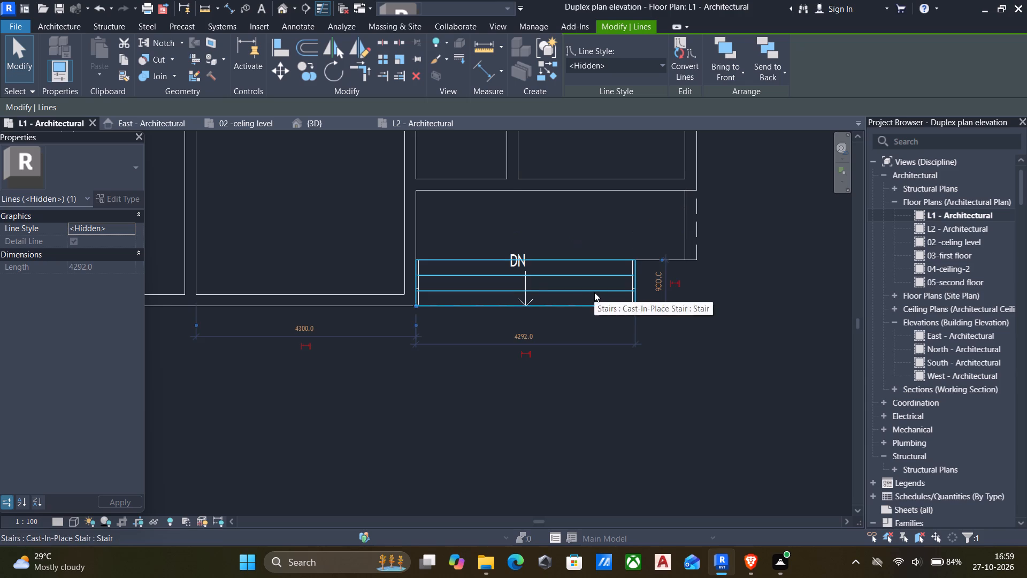
{"action": "key", "text": "Escape"}
{"action": "left_click", "coordinate": [540, 283]}
{"action": "left_click", "coordinate": [541, 275]}
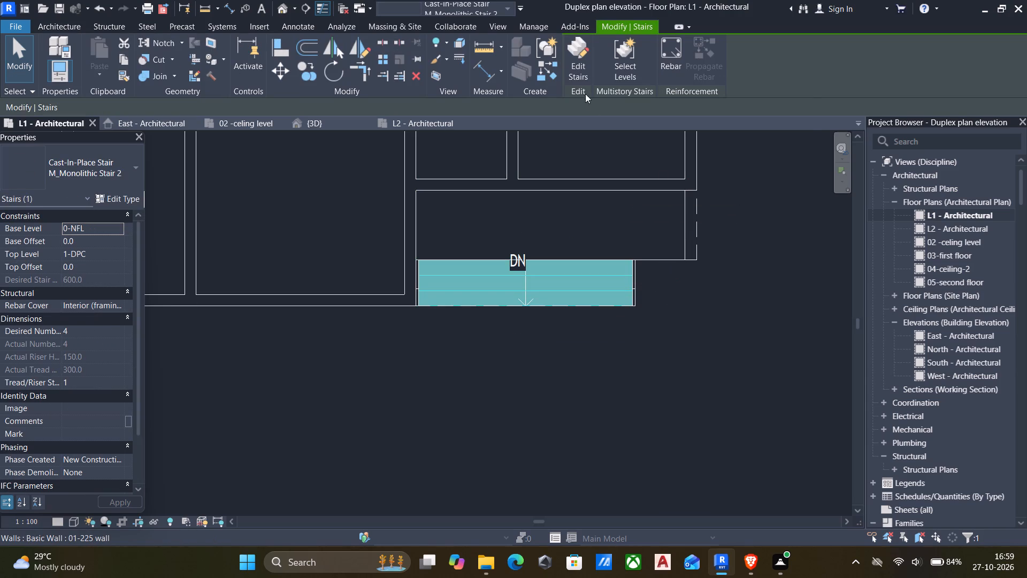
{"action": "left_click", "coordinate": [577, 65]}
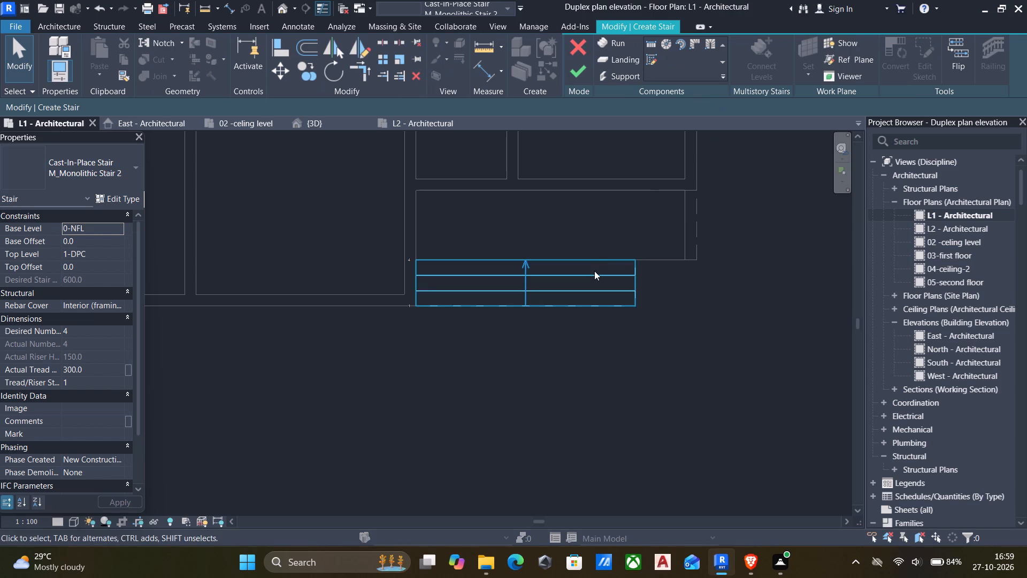
{"action": "left_click", "coordinate": [594, 271]}
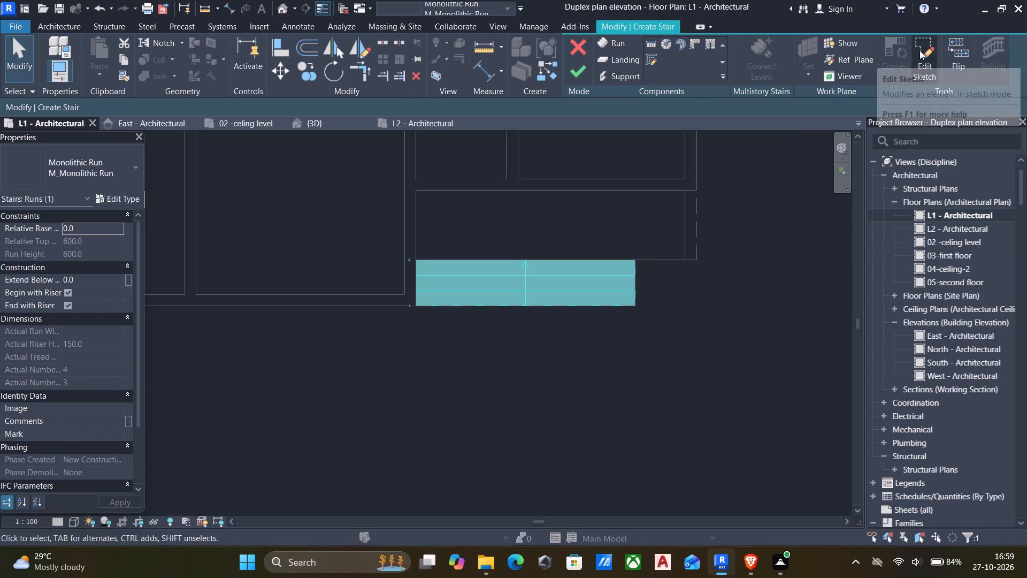
{"action": "left_click", "coordinate": [919, 50]}
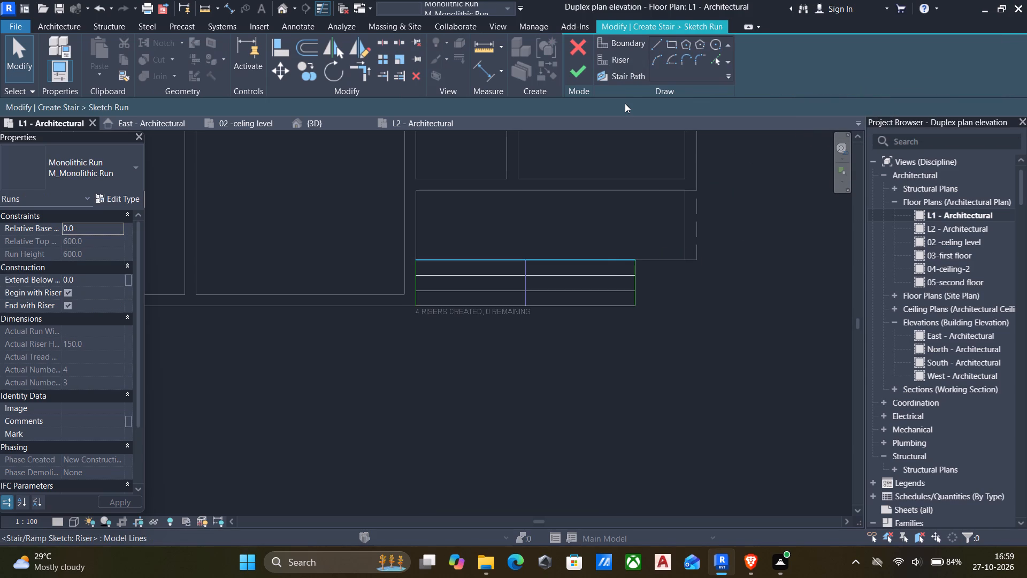
Align the run's eastern boundary line with the inner face of the building's east wall, and finish the sketch and the stair.
{"action": "key", "text": "a"}
{"action": "key", "text": "l"}
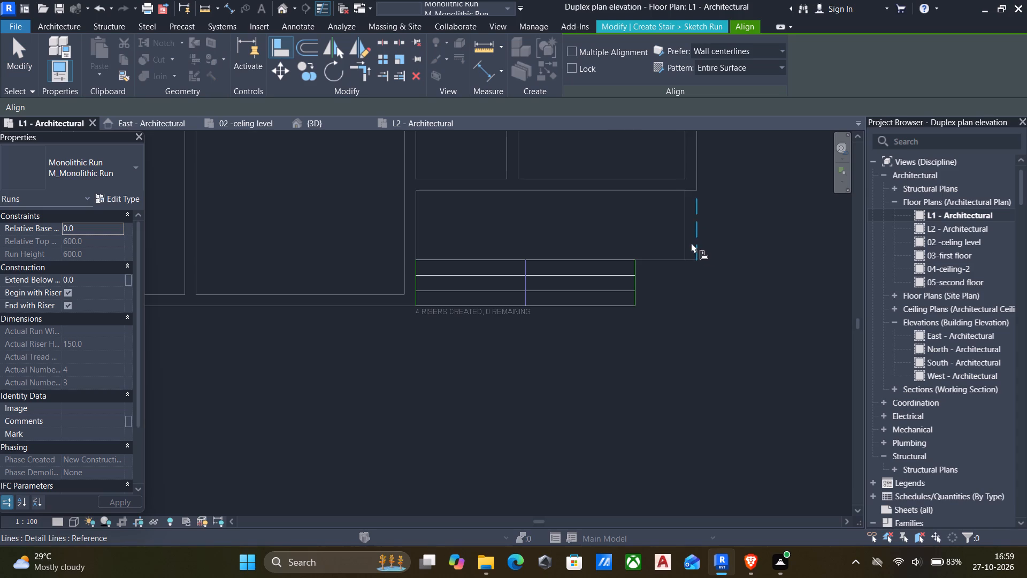
{"action": "left_click", "coordinate": [687, 241]}
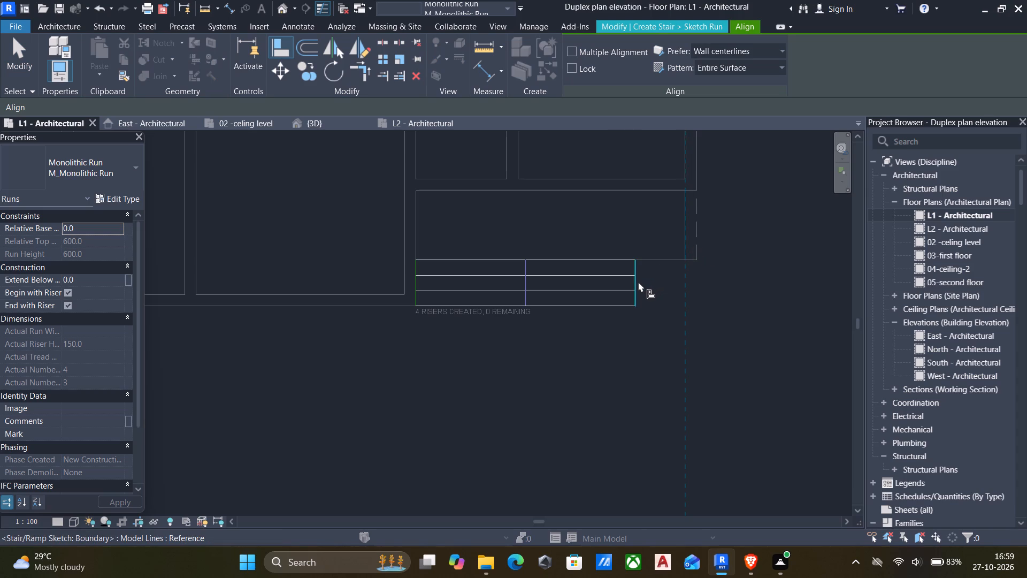
{"action": "left_click", "coordinate": [638, 282]}
{"action": "scroll", "coordinate": [681, 292], "scroll_direction": "down", "scroll_amount": 6}
{"action": "middle_click_drag", "start_coordinate": [670, 297], "coordinate": [625, 330]}
{"action": "scroll", "coordinate": [625, 331], "scroll_direction": "up", "scroll_amount": 1}
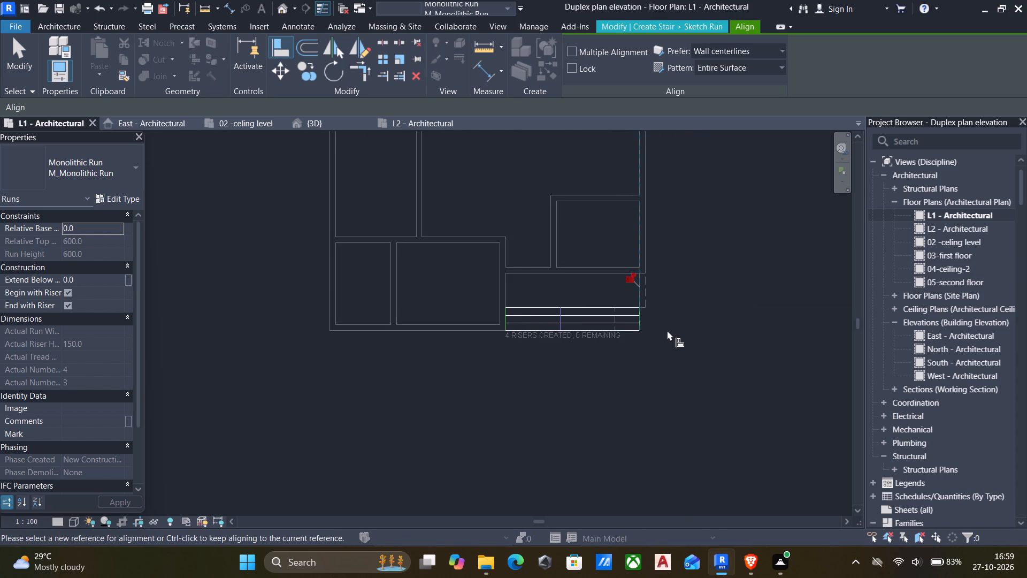
{"action": "key", "text": "Escape"}
{"action": "left_click", "coordinate": [691, 23]}
{"action": "left_click", "coordinate": [577, 72]}
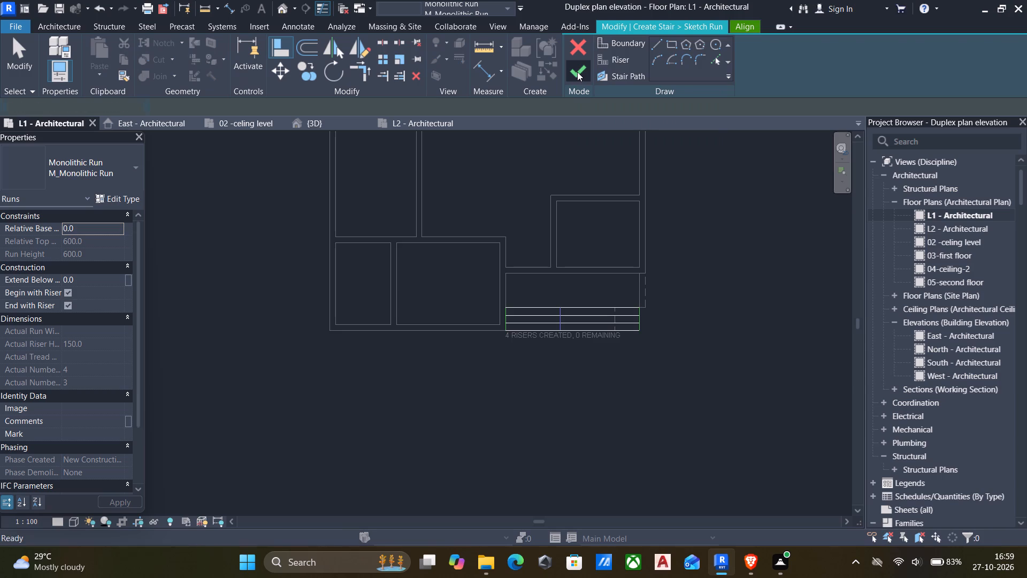
{"action": "scroll", "coordinate": [640, 218], "scroll_direction": "down", "scroll_amount": 4}
{"action": "left_click", "coordinate": [577, 72]}
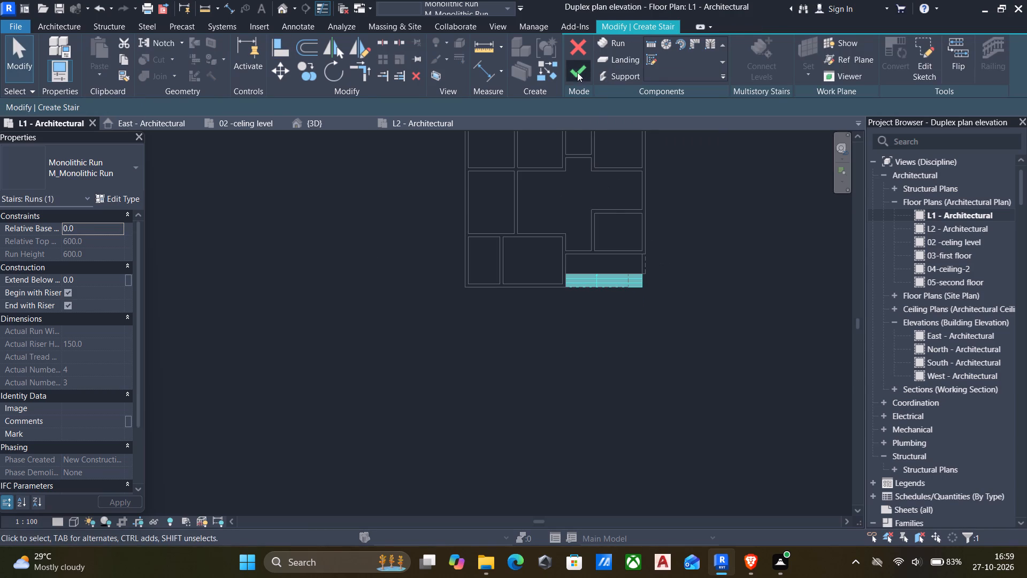
{"action": "scroll", "coordinate": [610, 241], "scroll_direction": "down", "scroll_amount": 3}
{"action": "middle_click_drag", "start_coordinate": [611, 247], "coordinate": [581, 227], "text": "shift"}
{"action": "scroll", "coordinate": [581, 227], "scroll_direction": "down", "scroll_amount": 1, "text": "shift"}
{"action": "scroll", "coordinate": [581, 227], "scroll_direction": "up", "scroll_amount": 1}
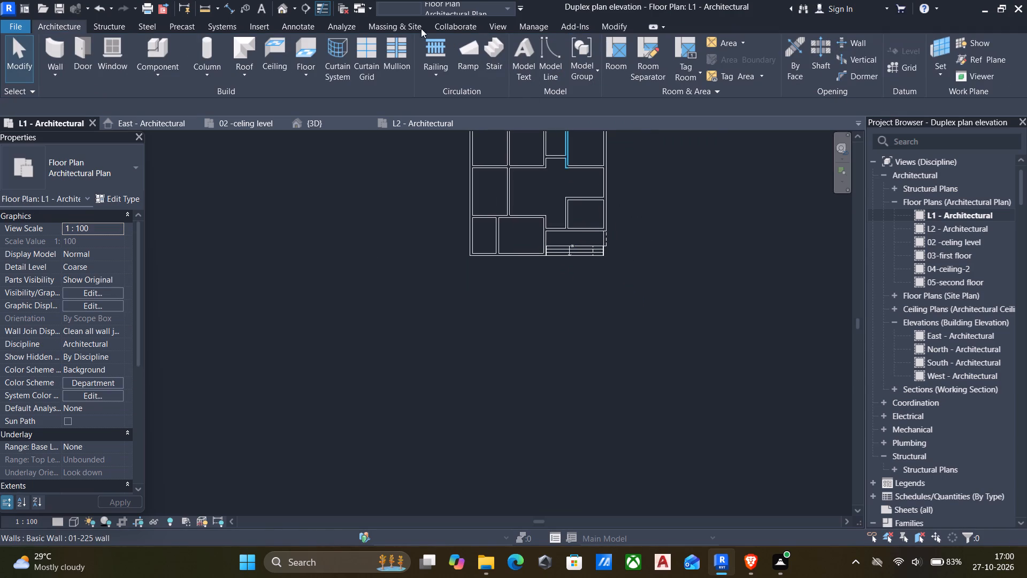
Delete the railings on both sides of the entrance steps in the 3D view.
{"action": "left_click", "coordinate": [281, 6]}
{"action": "middle_click_drag", "start_coordinate": [521, 302], "coordinate": [556, 249]}
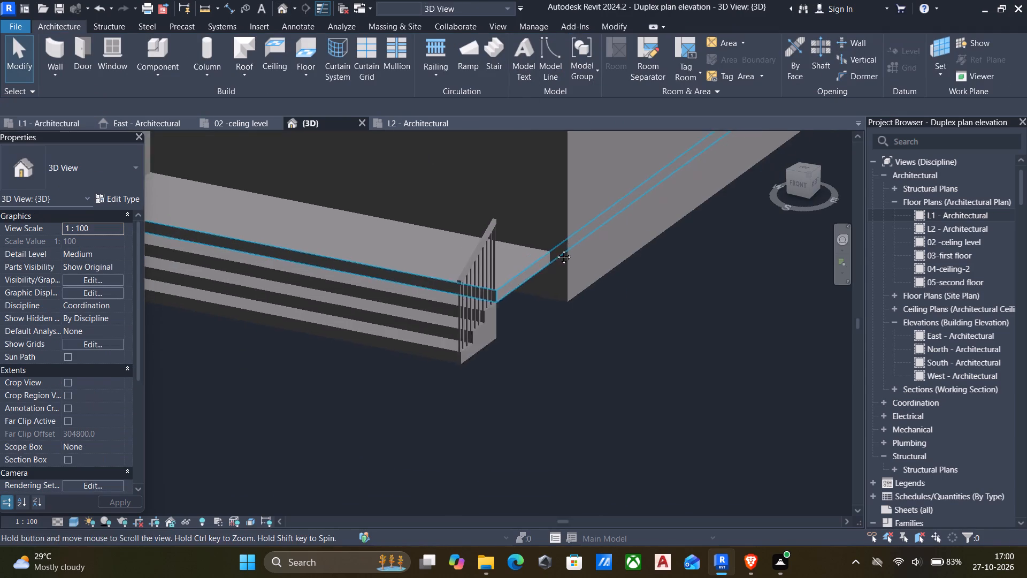
{"action": "middle_click_drag", "start_coordinate": [556, 249], "coordinate": [560, 246]}
{"action": "scroll", "coordinate": [552, 285], "scroll_direction": "down", "scroll_amount": 4}
{"action": "middle_click_drag", "start_coordinate": [551, 286], "coordinate": [496, 178]}
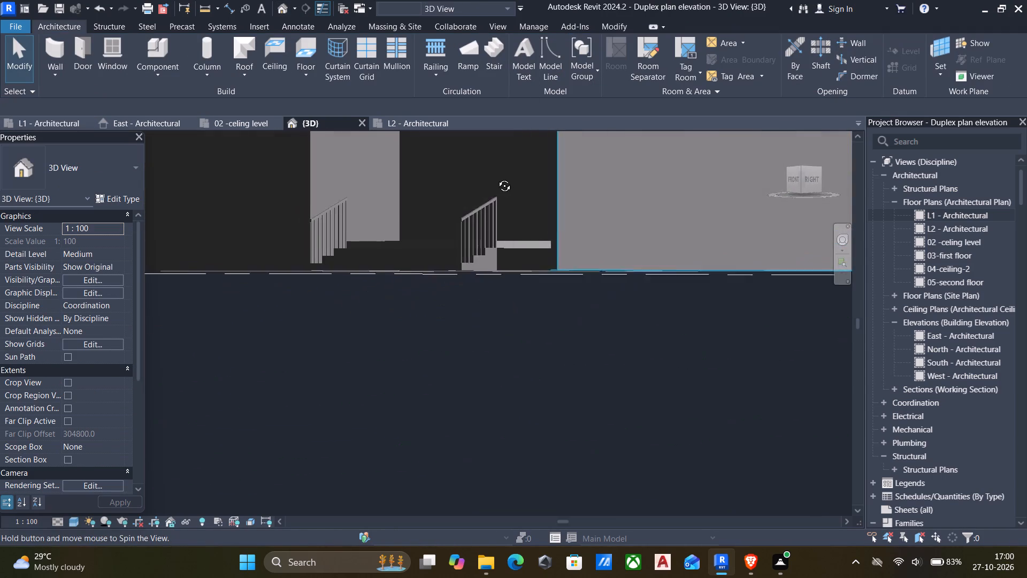
{"action": "middle_click_drag", "start_coordinate": [496, 178], "coordinate": [564, 318]}
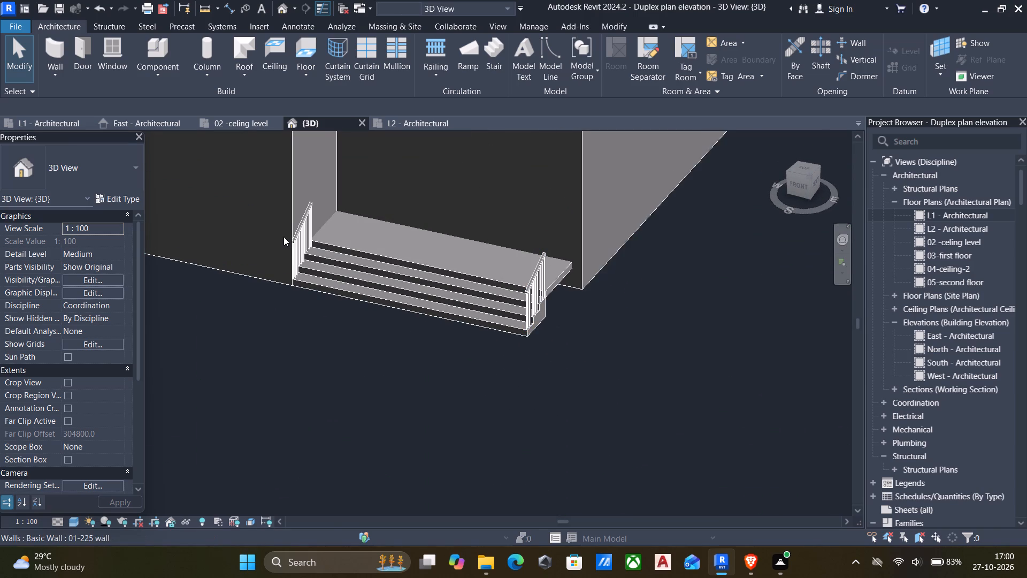
{"action": "left_click", "coordinate": [302, 235]}
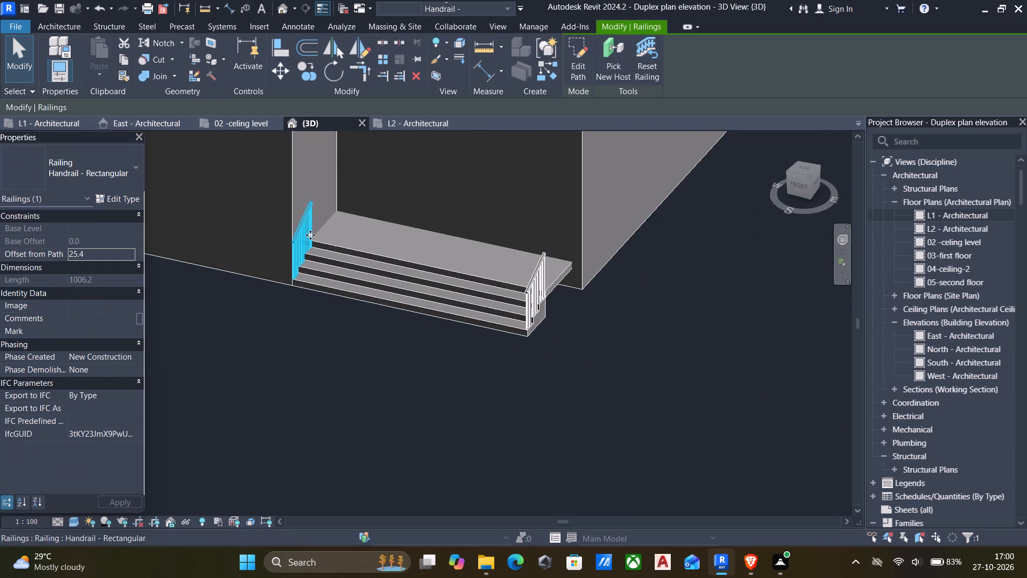
{"action": "key", "text": "Home"}
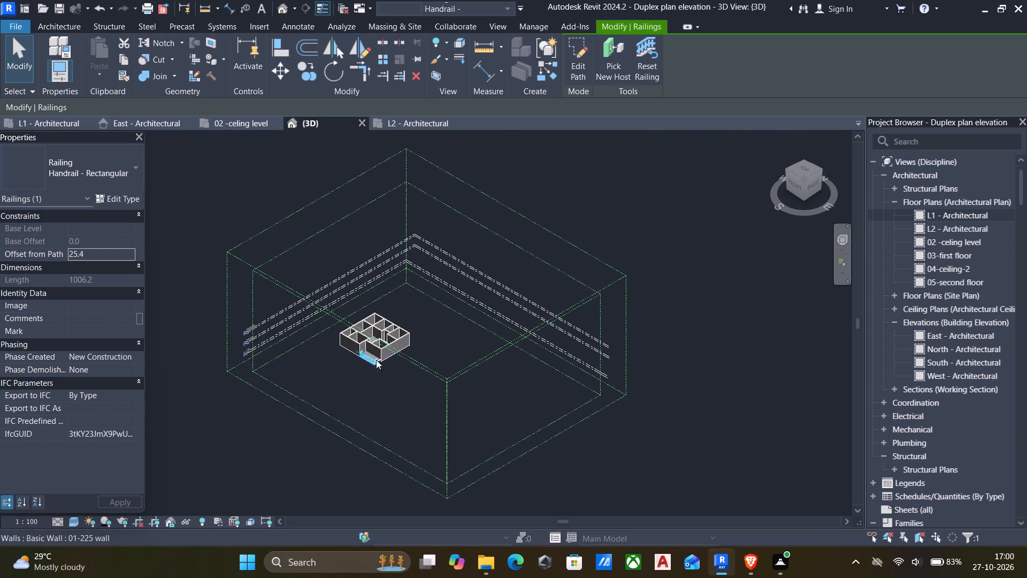
{"action": "scroll", "coordinate": [369, 364], "scroll_direction": "up", "scroll_amount": 15}
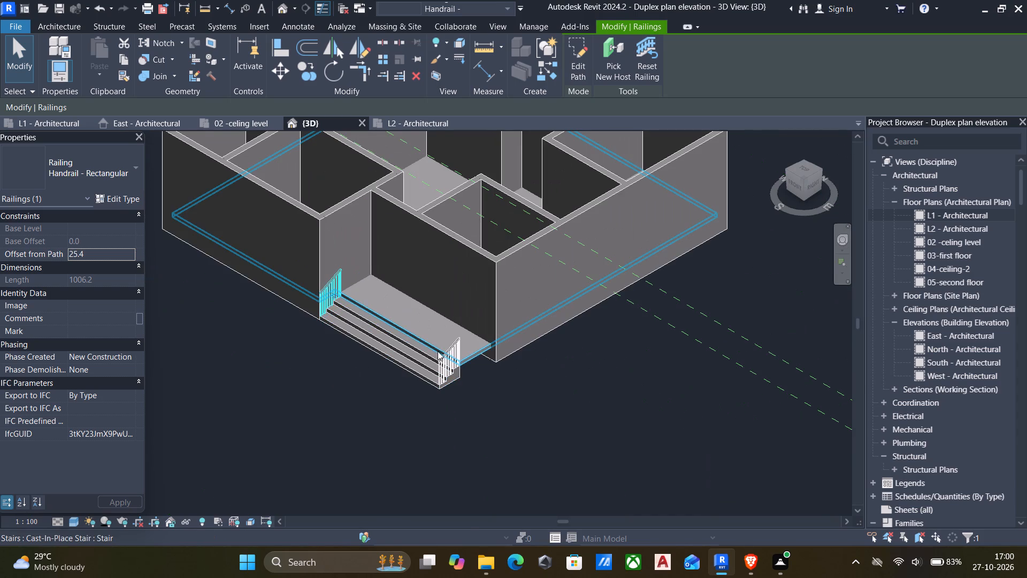
{"action": "scroll", "coordinate": [445, 346], "scroll_direction": "up", "scroll_amount": 5}
{"action": "key", "text": "Delete"}
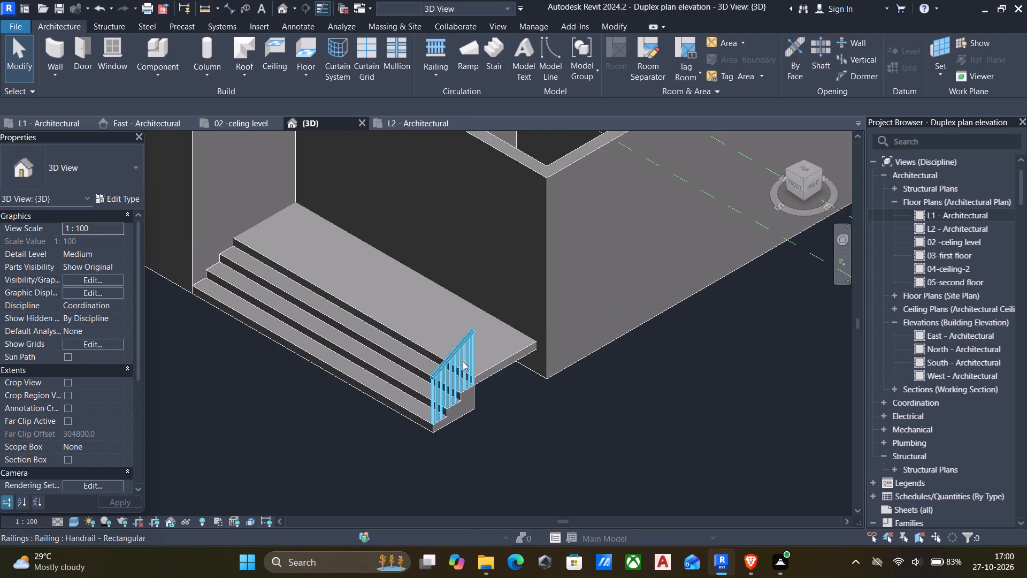
{"action": "left_click", "coordinate": [448, 360]}
{"action": "key", "text": "Delete"}
Examine the entrance steps against the adjoining floor and the whole building in the 3D view.
{"action": "scroll", "coordinate": [450, 360], "scroll_direction": "down", "scroll_amount": 5}
{"action": "middle_click_drag", "start_coordinate": [453, 363], "coordinate": [509, 337]}
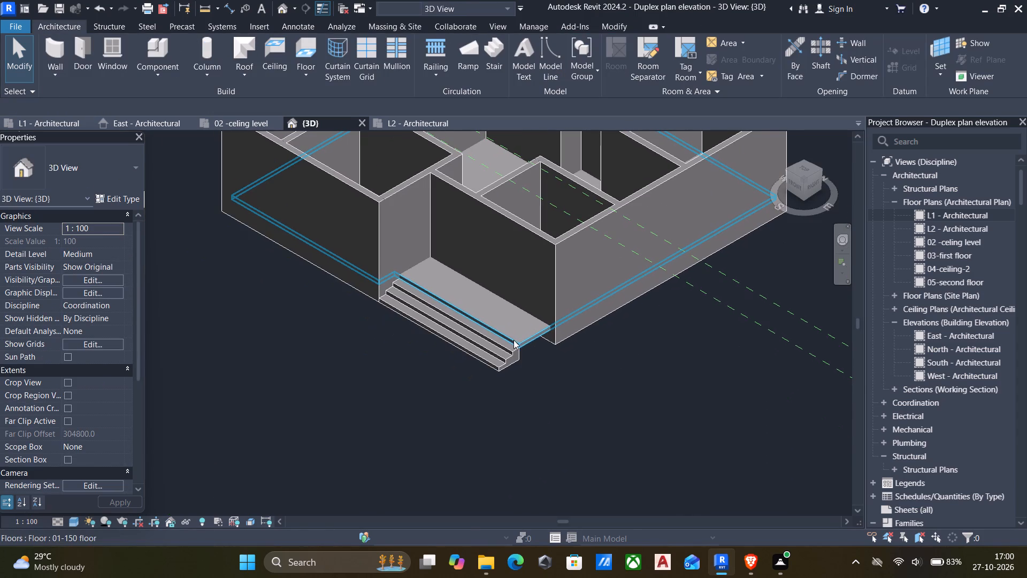
{"action": "middle_click_drag", "start_coordinate": [513, 340], "coordinate": [532, 332], "text": "shift"}
{"action": "scroll", "coordinate": [532, 332], "scroll_direction": "down", "scroll_amount": 1, "text": "shift"}
{"action": "scroll", "coordinate": [532, 332], "scroll_direction": "down", "scroll_amount": 4}
{"action": "middle_click_drag", "start_coordinate": [533, 332], "coordinate": [546, 325], "text": "shift"}
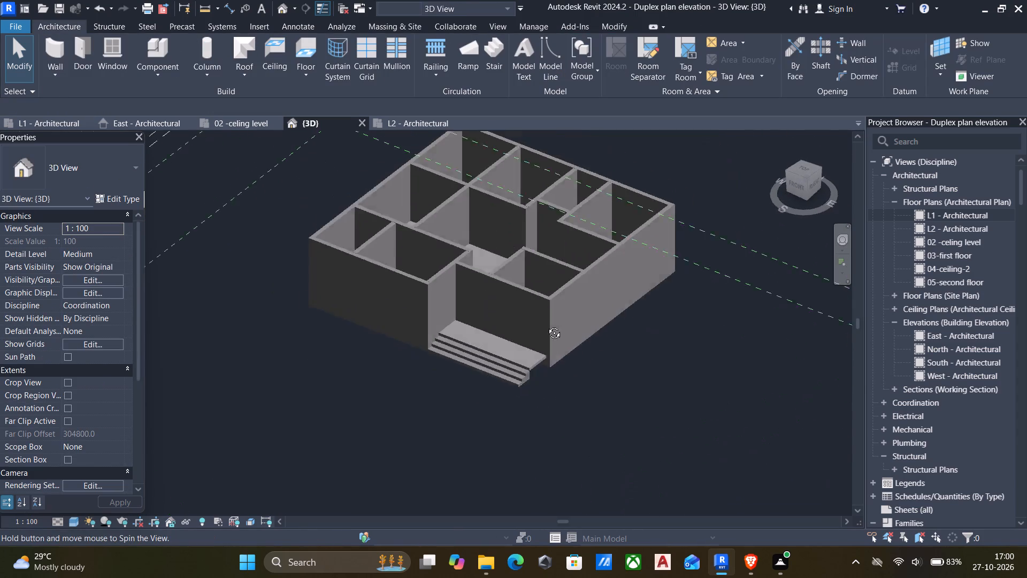
{"action": "middle_click_drag", "start_coordinate": [546, 325], "coordinate": [495, 327], "text": "shift"}
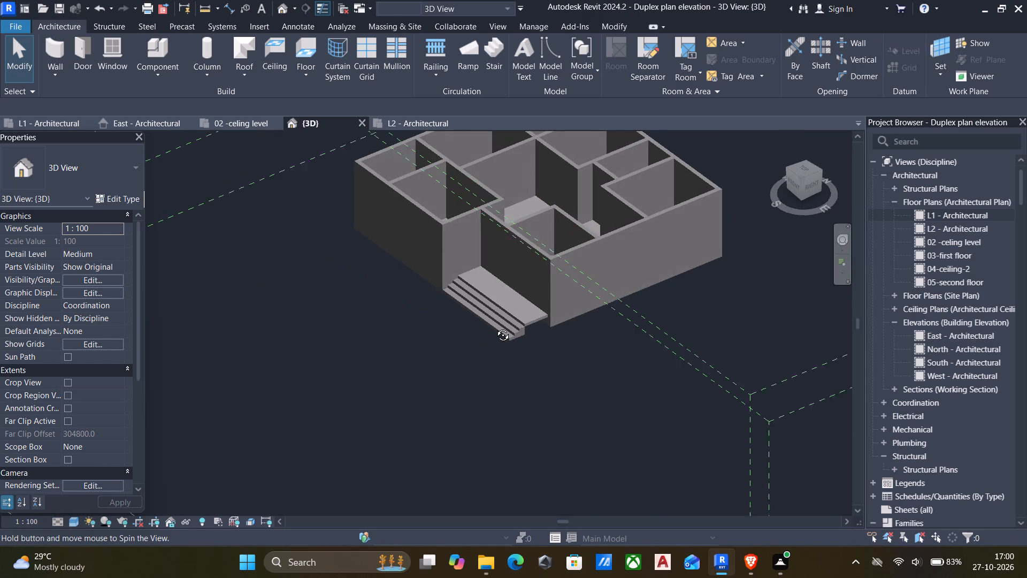
{"action": "middle_click_drag", "start_coordinate": [495, 327], "coordinate": [489, 319], "text": "shift"}
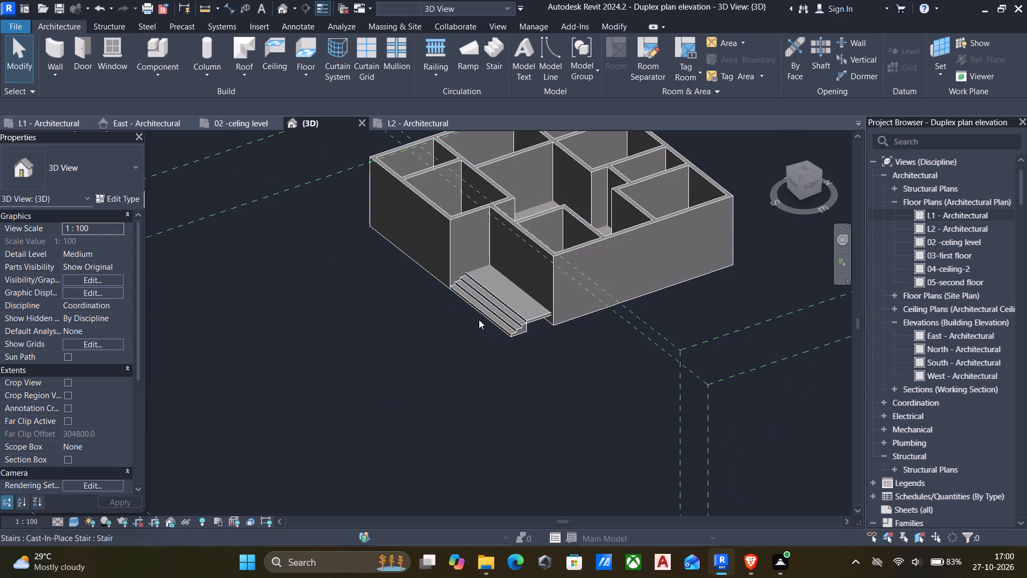
{"action": "scroll", "coordinate": [478, 320], "scroll_direction": "down", "scroll_amount": 6}
{"action": "middle_click_drag", "start_coordinate": [477, 320], "coordinate": [462, 379]}
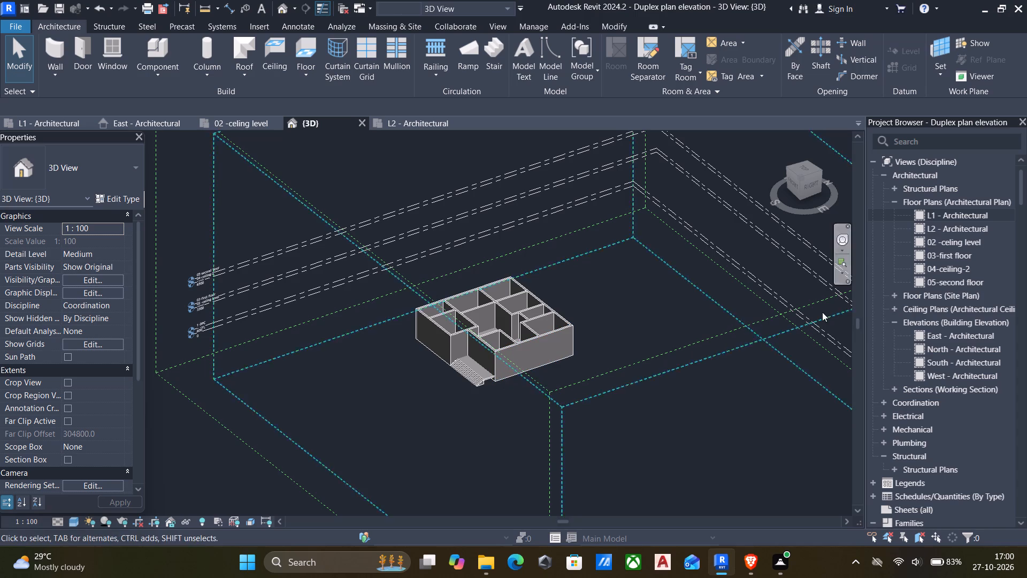
In the L2 - Architectural plan, nudge the partition wall behind the entrance two increments east, to 1895 mm from the recess's west side.
{"action": "double_click", "coordinate": [919, 229]}
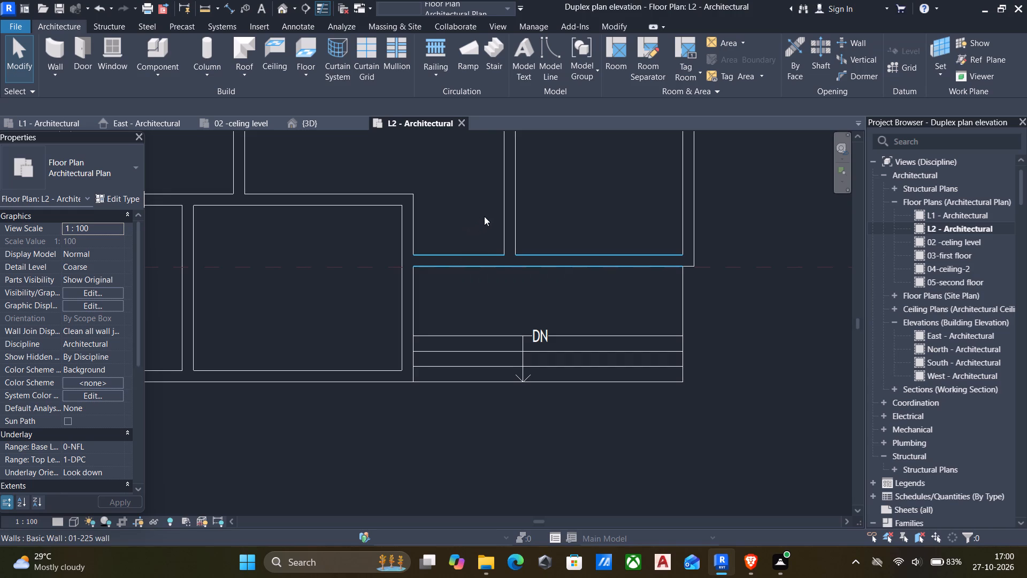
{"action": "left_click", "coordinate": [503, 212]}
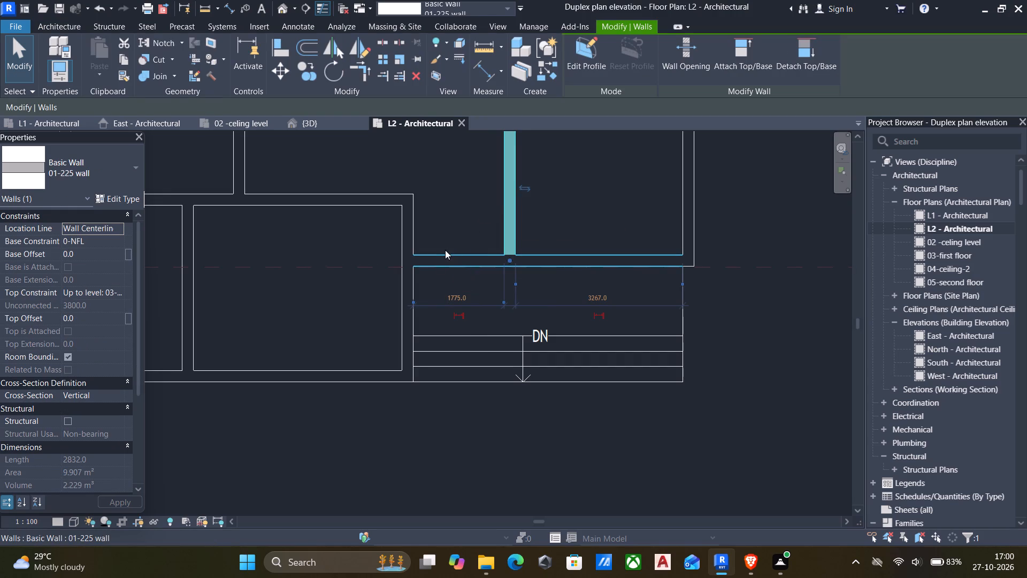
{"action": "key", "text": "Right"}
{"action": "key", "text": "Right"}
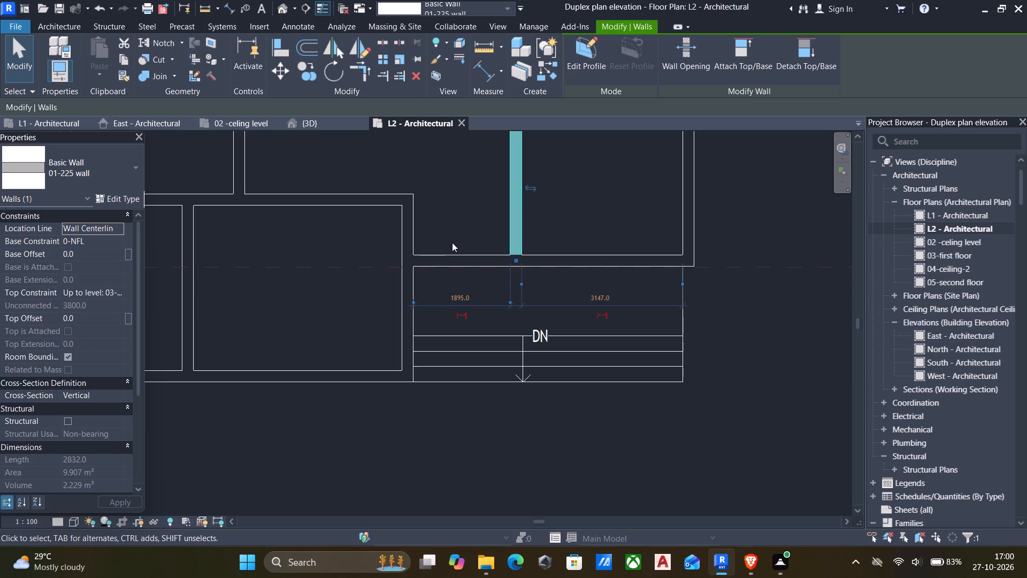
{"action": "key", "text": "Escape"}
Start placing a door and duplicate the M_Door-Passage-Single-Vision_Lite 750 x 2000mm type as "2100 x 900".
{"action": "type", "text": "dr"}
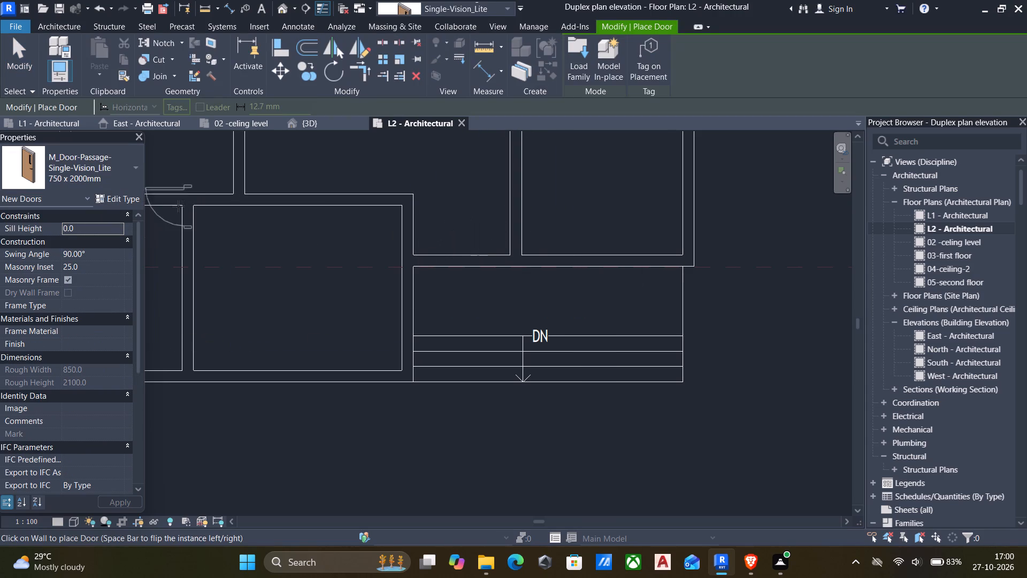
{"action": "left_click", "coordinate": [122, 199]}
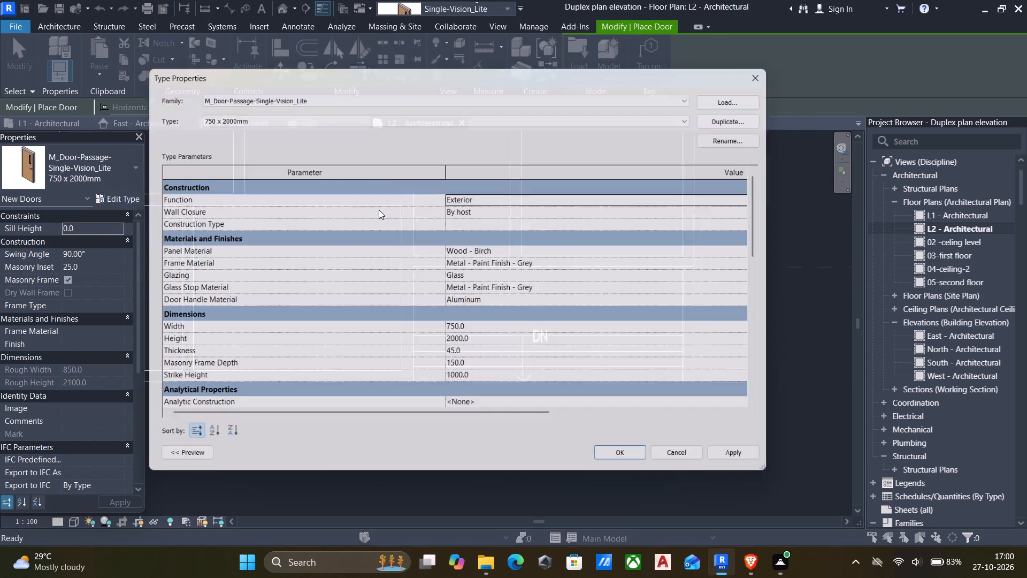
{"action": "left_click", "coordinate": [738, 116]}
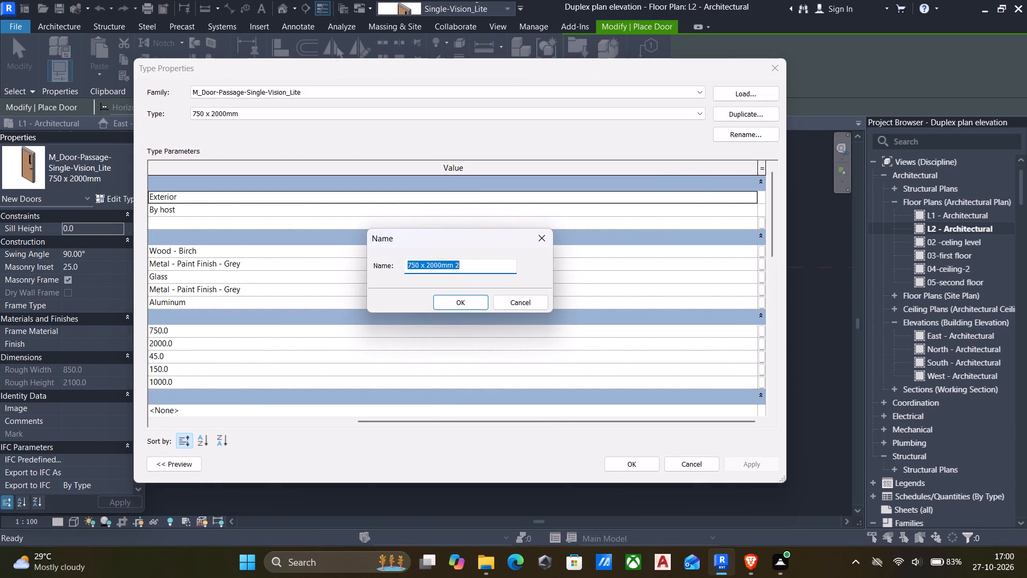
{"action": "key", "text": "BackSpace"}
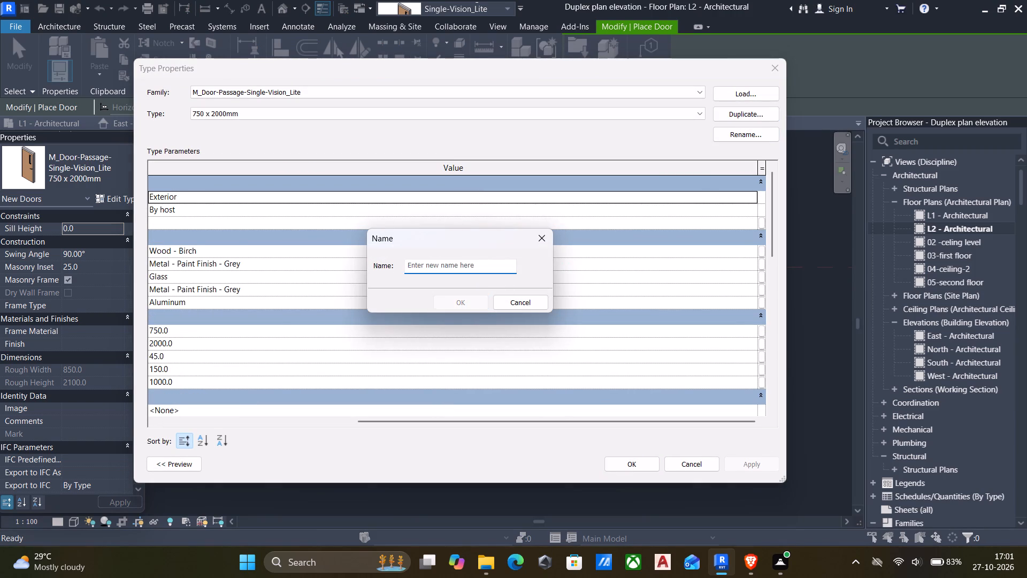
{"action": "type", "text": "2100"}
{"action": "key", "text": "space"}
{"action": "type", "text": "x 900"}
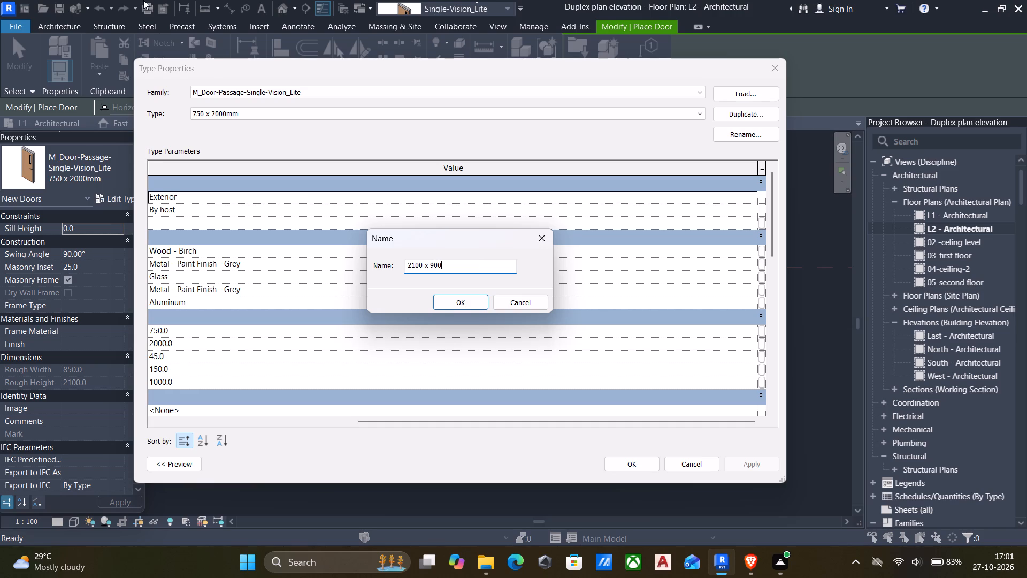
{"action": "left_click", "coordinate": [438, 296]}
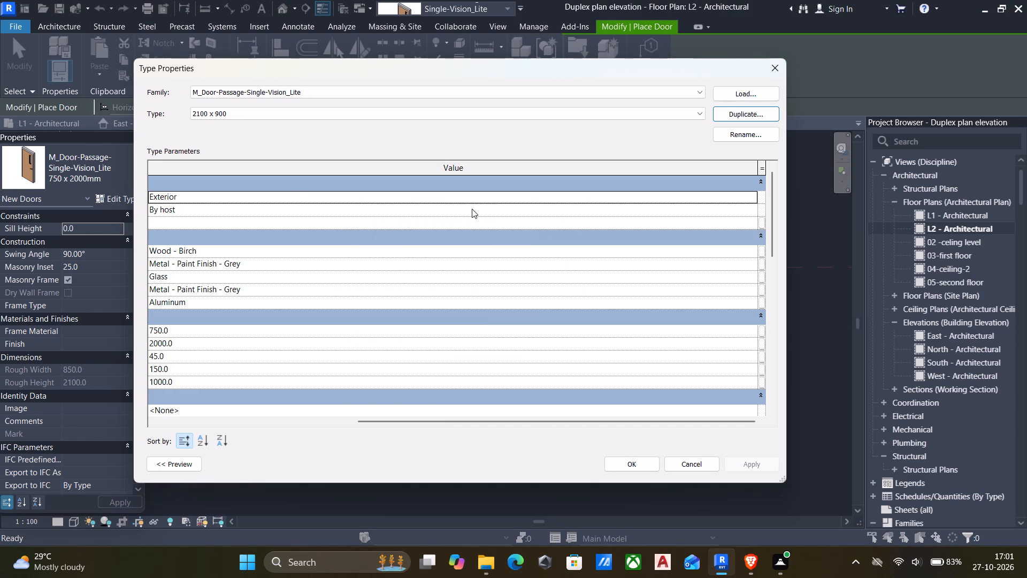
Set the new door type's width to 900 and its height to 2100, and accept the type properties.
{"action": "left_click_drag", "start_coordinate": [559, 420], "coordinate": [332, 415]}
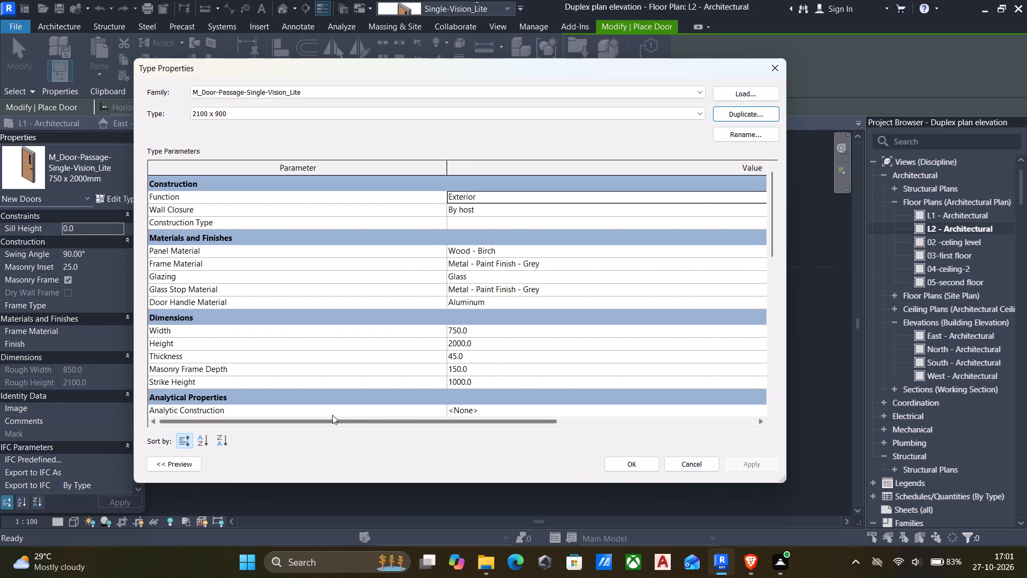
{"action": "left_click_drag", "start_coordinate": [332, 415], "coordinate": [312, 415]}
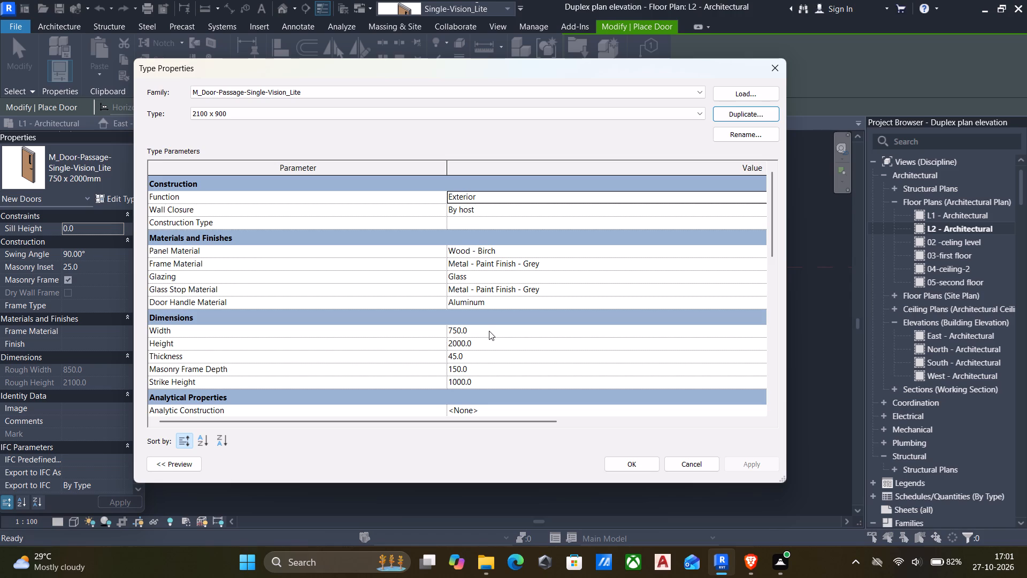
{"action": "left_click", "coordinate": [486, 333]}
{"action": "type", "text": "900"}
{"action": "left_click_drag", "start_coordinate": [510, 422], "coordinate": [261, 423]}
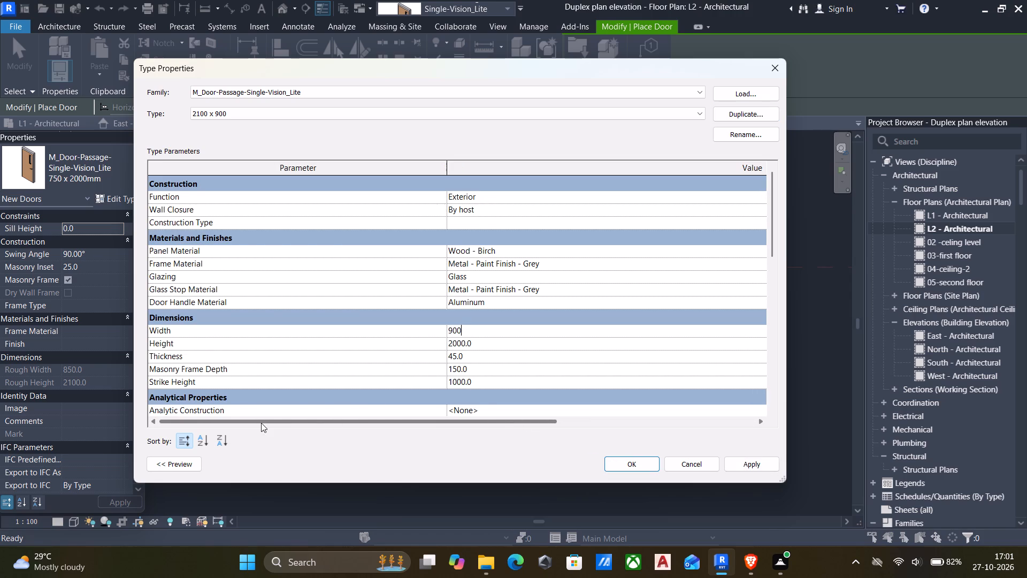
{"action": "left_click", "coordinate": [535, 341]}
{"action": "type", "text": "2100"}
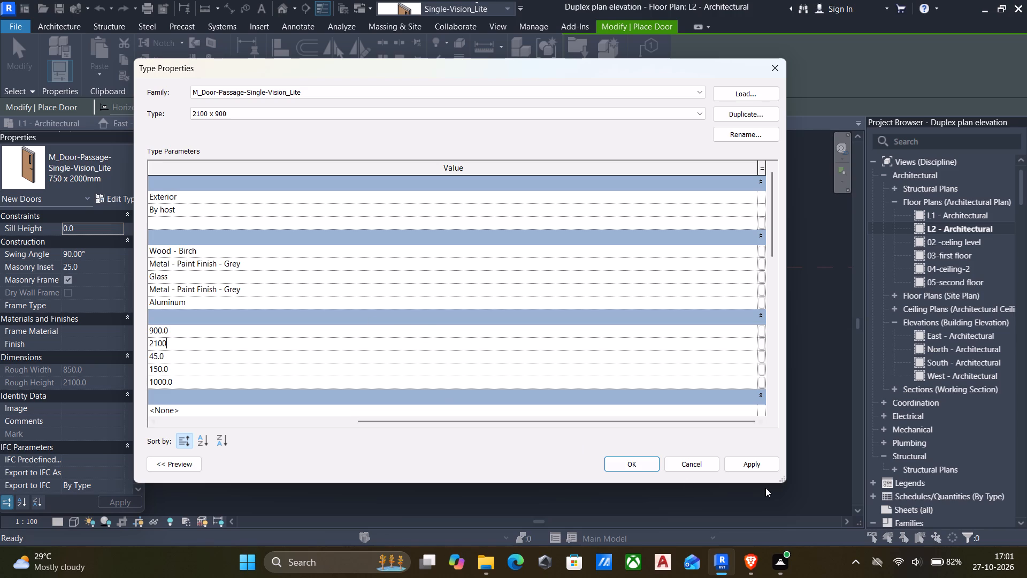
{"action": "left_click", "coordinate": [755, 464]}
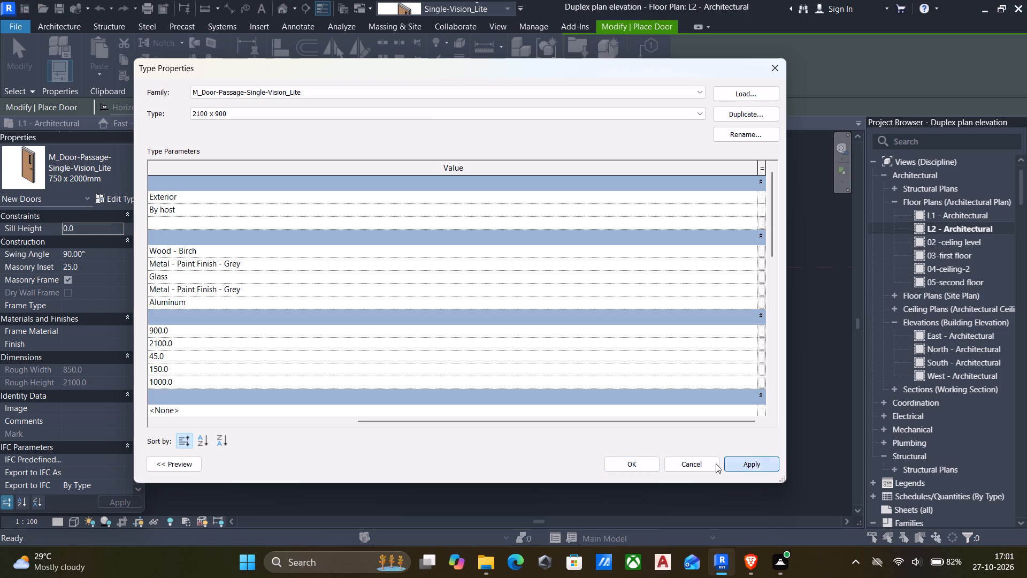
{"action": "left_click", "coordinate": [618, 467]}
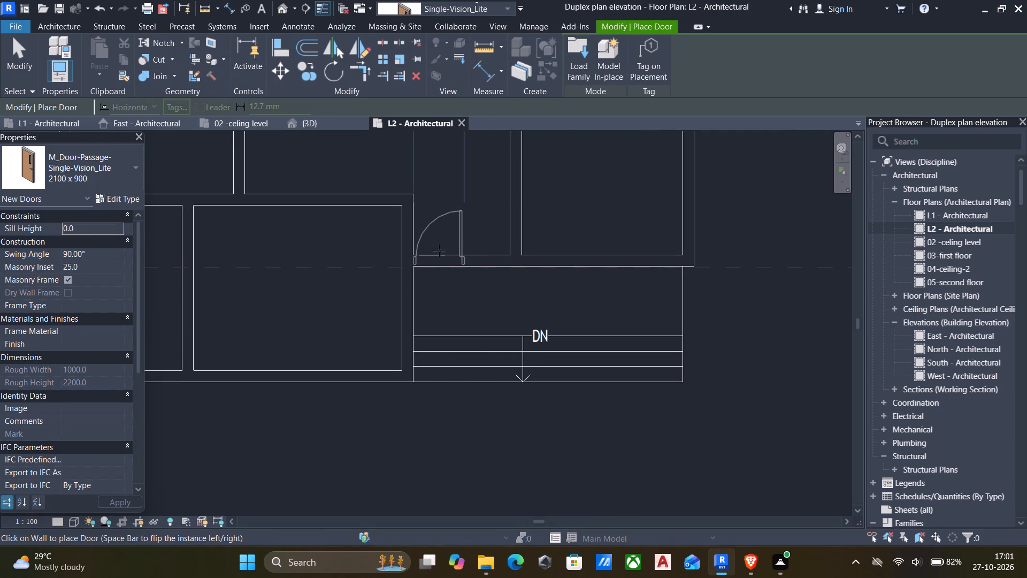
Place the flipped 2100 x 900 door in the entrance wall, swinging inward, 200 mm from the recess's west side.
{"action": "key", "text": "space"}
{"action": "left_click", "coordinate": [449, 253]}
Place inward-swinging 2100 x 900 doors to the northeast, north-middle and south-middle rooms, each 200 mm from the side wall nearest the hall.
{"action": "middle_click_drag", "start_coordinate": [438, 297], "coordinate": [466, 338]}
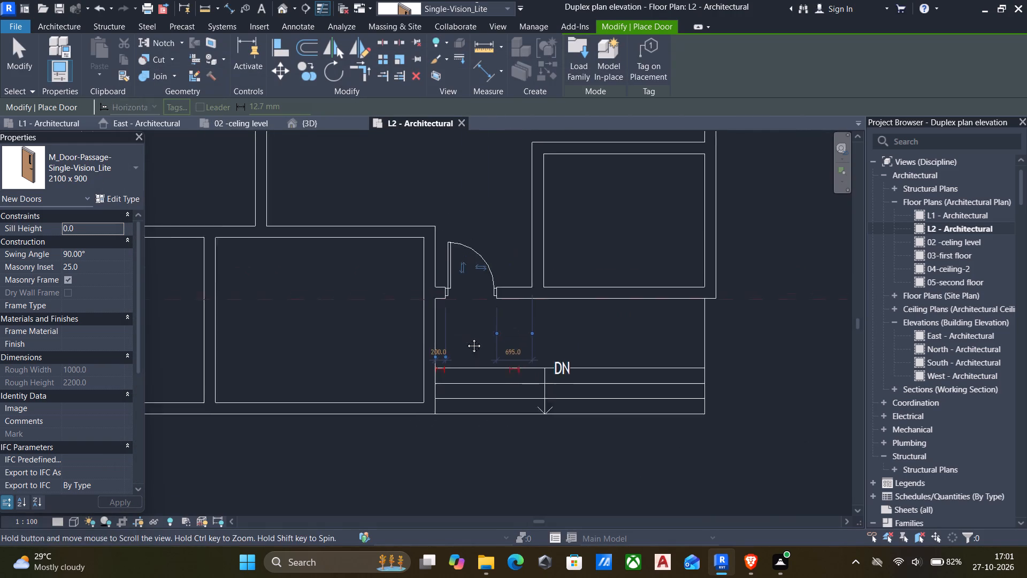
{"action": "middle_click_drag", "start_coordinate": [466, 338], "coordinate": [469, 355]}
{"action": "scroll", "coordinate": [472, 357], "scroll_direction": "down", "scroll_amount": 6}
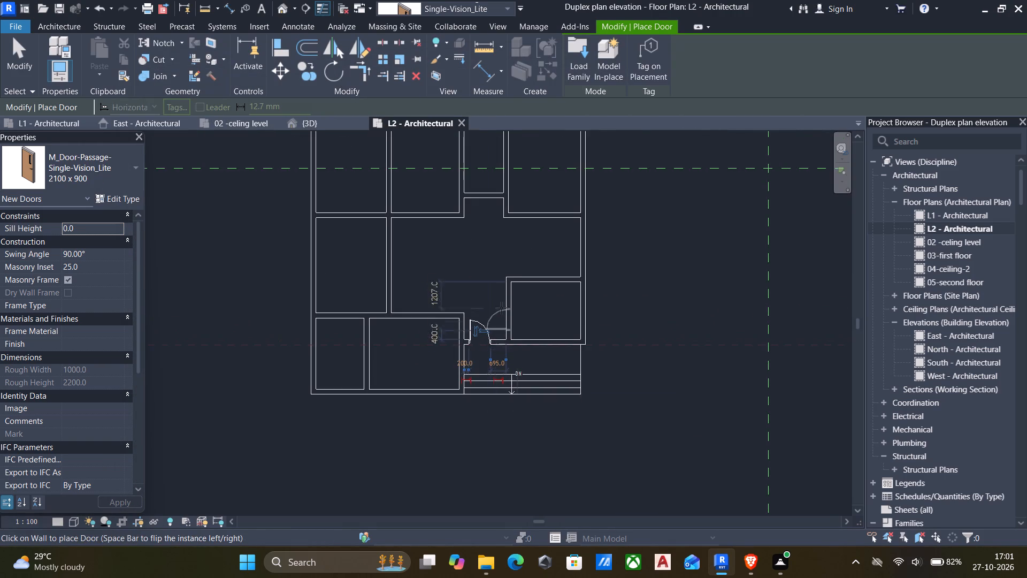
{"action": "scroll", "coordinate": [495, 305], "scroll_direction": "down", "scroll_amount": 1}
{"action": "middle_click_drag", "start_coordinate": [494, 305], "coordinate": [492, 316]}
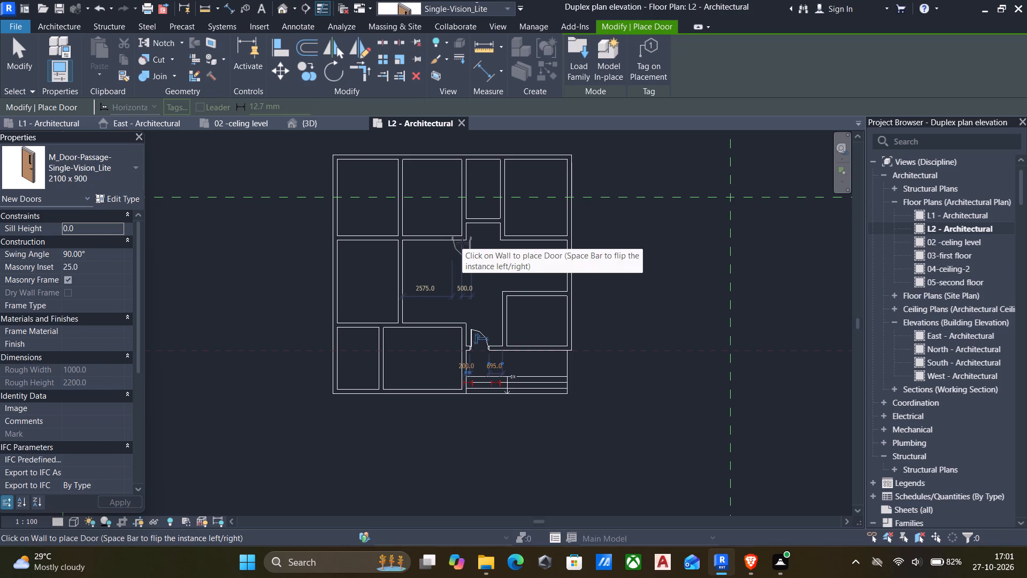
{"action": "scroll", "coordinate": [467, 255], "scroll_direction": "down", "scroll_amount": 1}
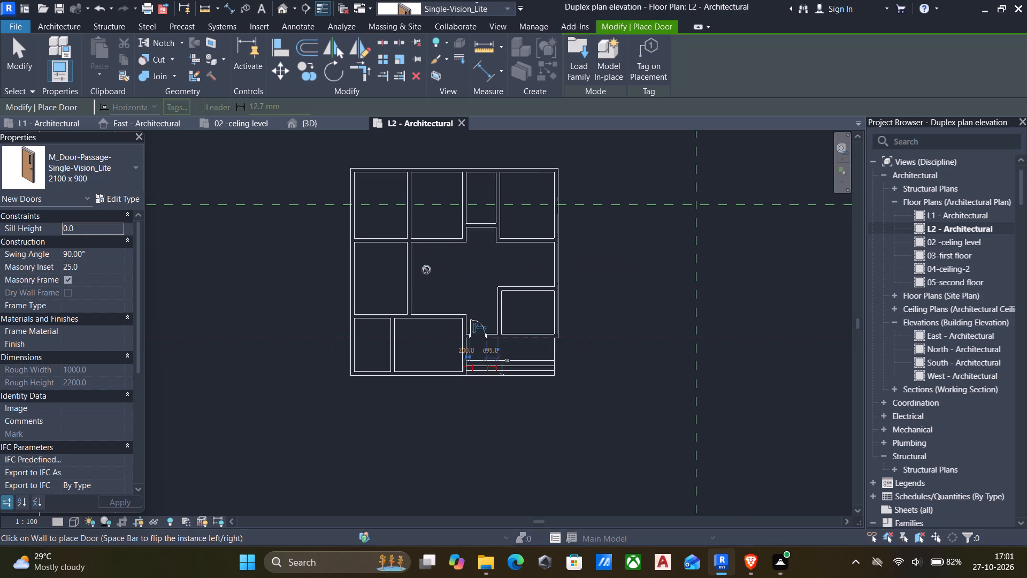
{"action": "scroll", "coordinate": [510, 238], "scroll_direction": "up", "scroll_amount": 3}
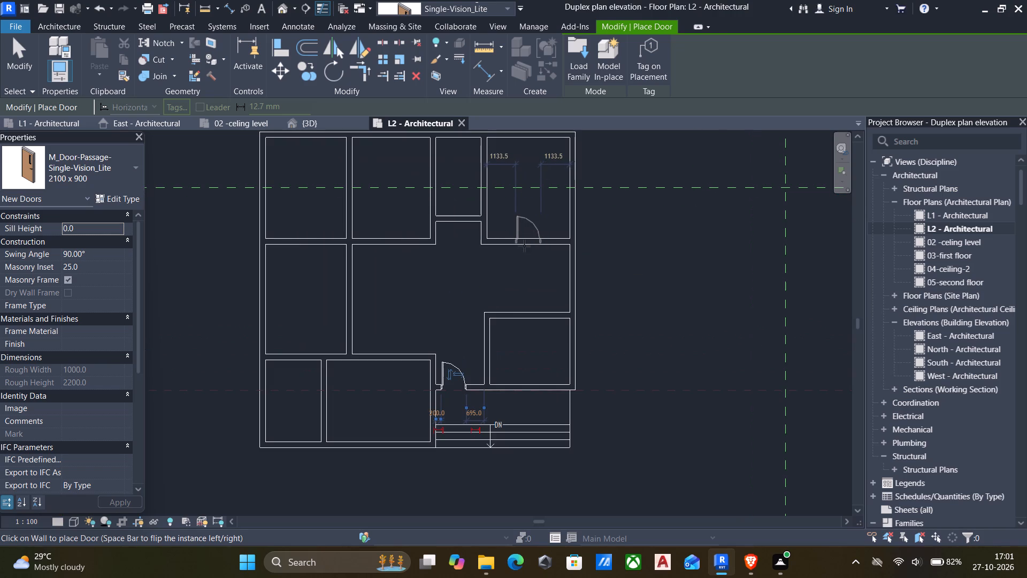
{"action": "left_click", "coordinate": [505, 238]}
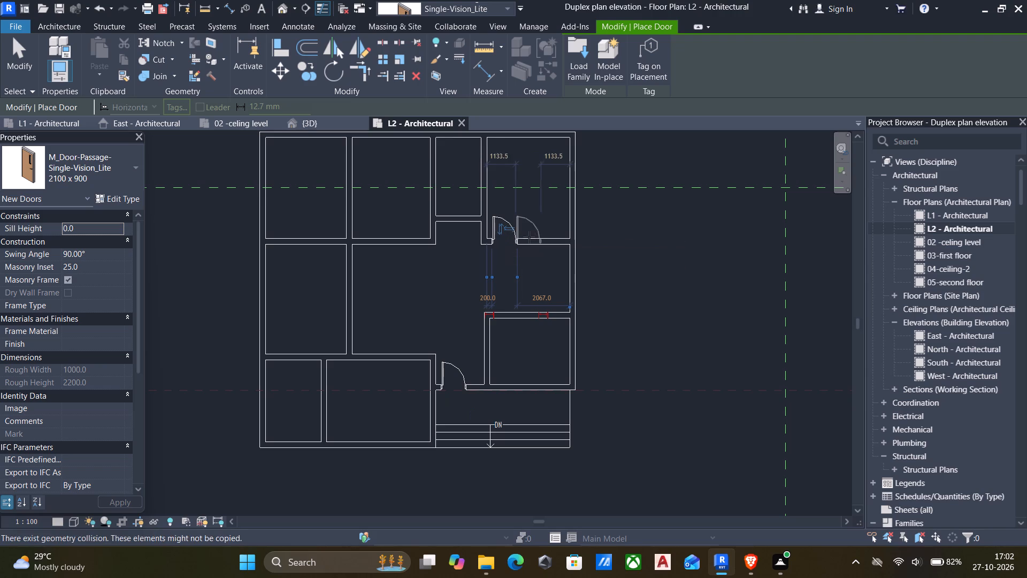
{"action": "left_click", "coordinate": [413, 359]}
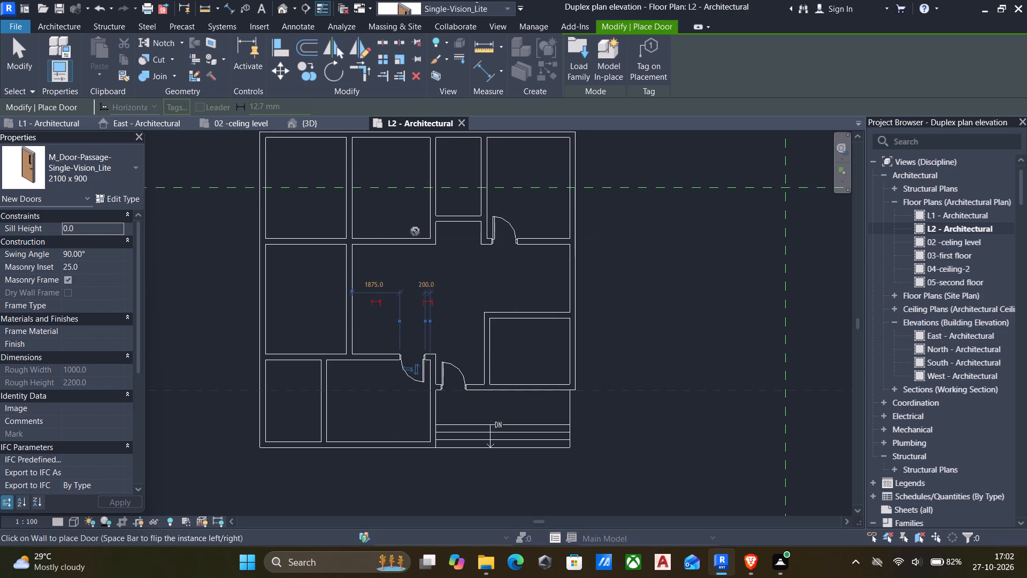
{"action": "key", "text": "space"}
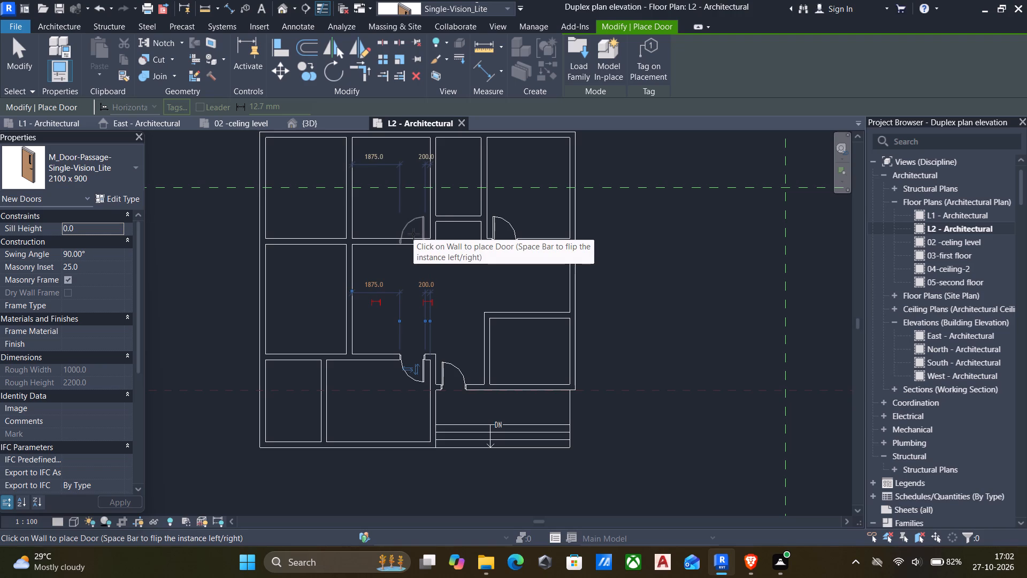
{"action": "left_click", "coordinate": [413, 234]}
{"action": "key", "text": "Escape"}
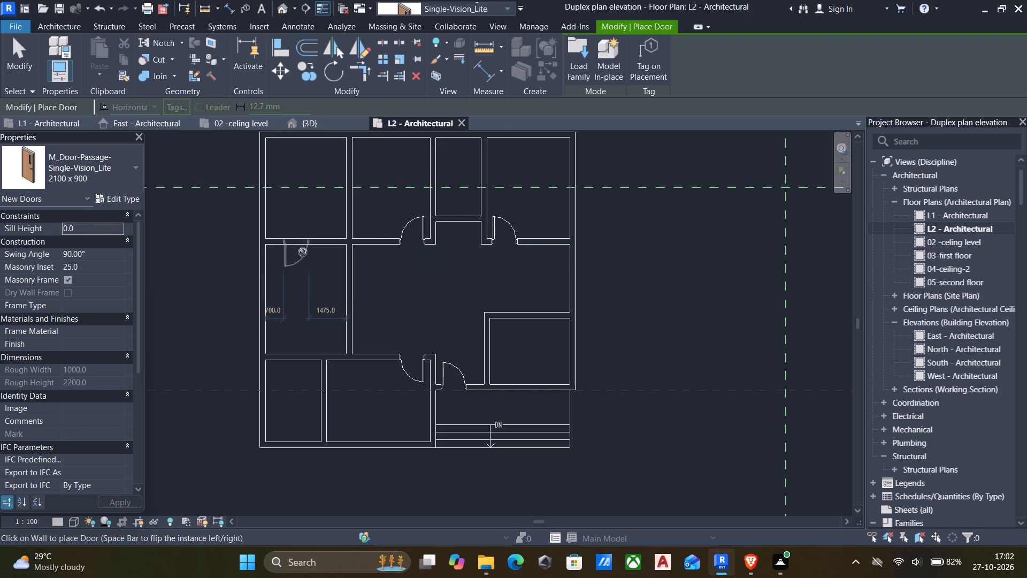
{"action": "key", "text": "Escape"}
{"action": "key", "text": "Escape"}
Split the long north-south partition between the western rooms and the hall just north of the cross wall, about 3600 mm from the north wall.
{"action": "left_click", "coordinate": [348, 226]}
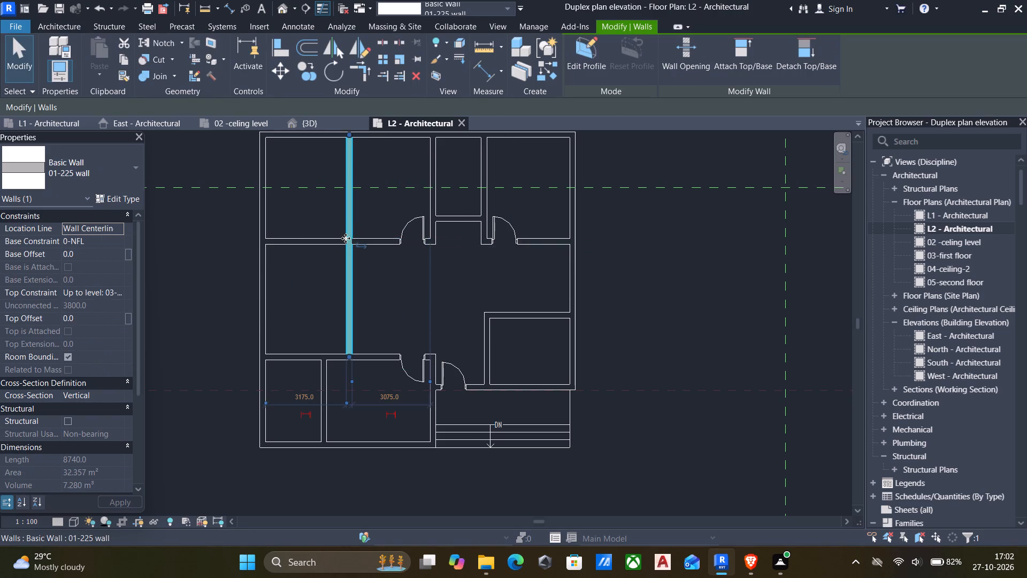
{"action": "key", "text": "s"}
{"action": "key", "text": "l"}
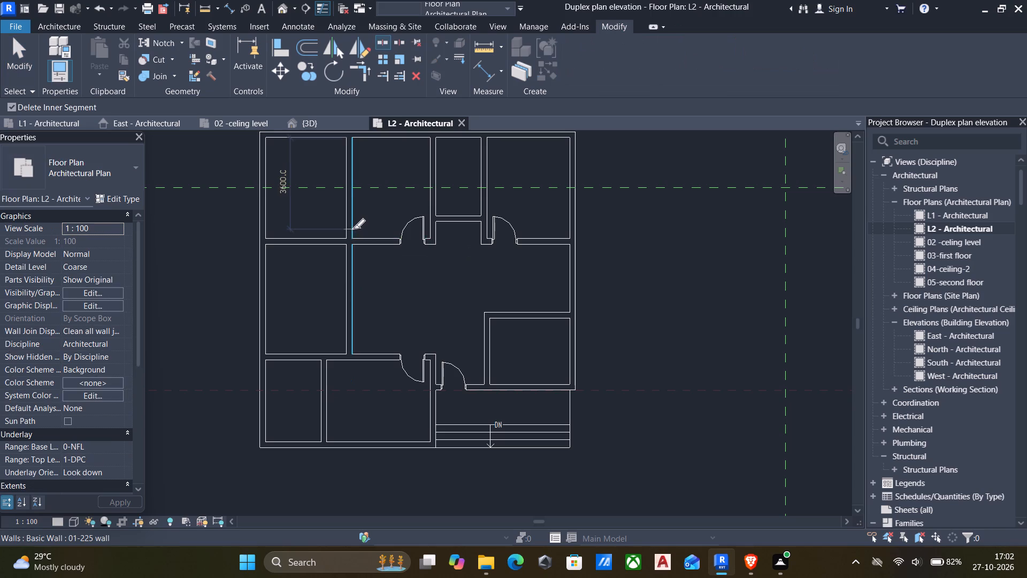
{"action": "left_click", "coordinate": [350, 227]}
{"action": "key", "text": "Escape"}
{"action": "key", "text": "Escape"}
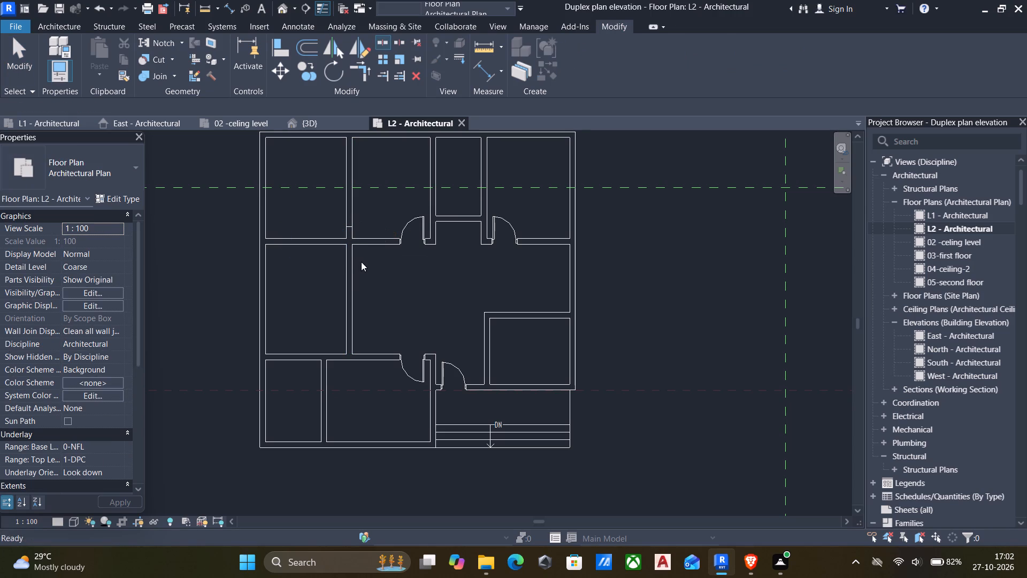
Shorten the southern piece of the split partition so its north end meets the east-west cross wall.
{"action": "left_click", "coordinate": [346, 239]}
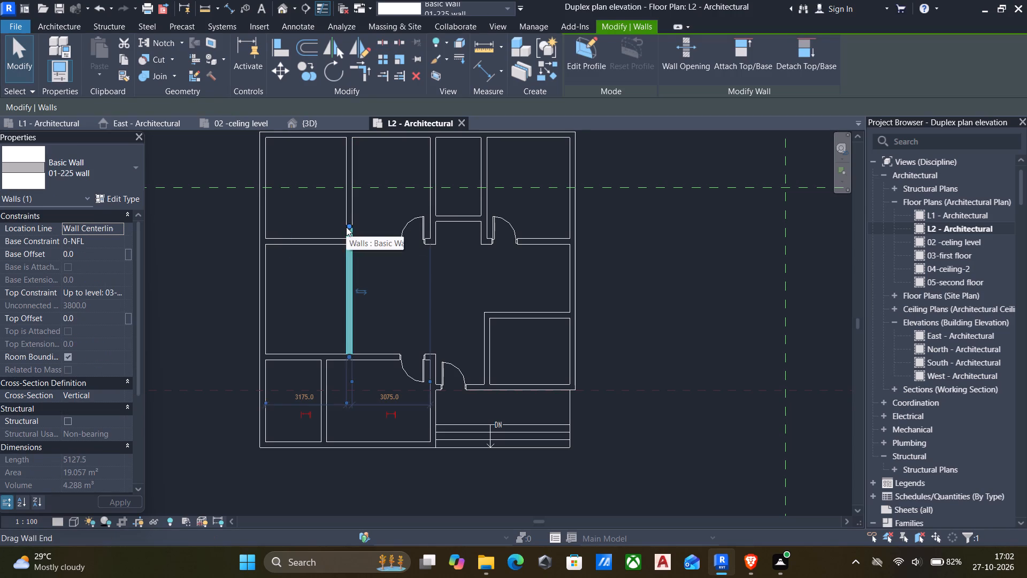
{"action": "left_click_drag", "start_coordinate": [346, 227], "coordinate": [347, 244]}
{"action": "key", "text": "Escape"}
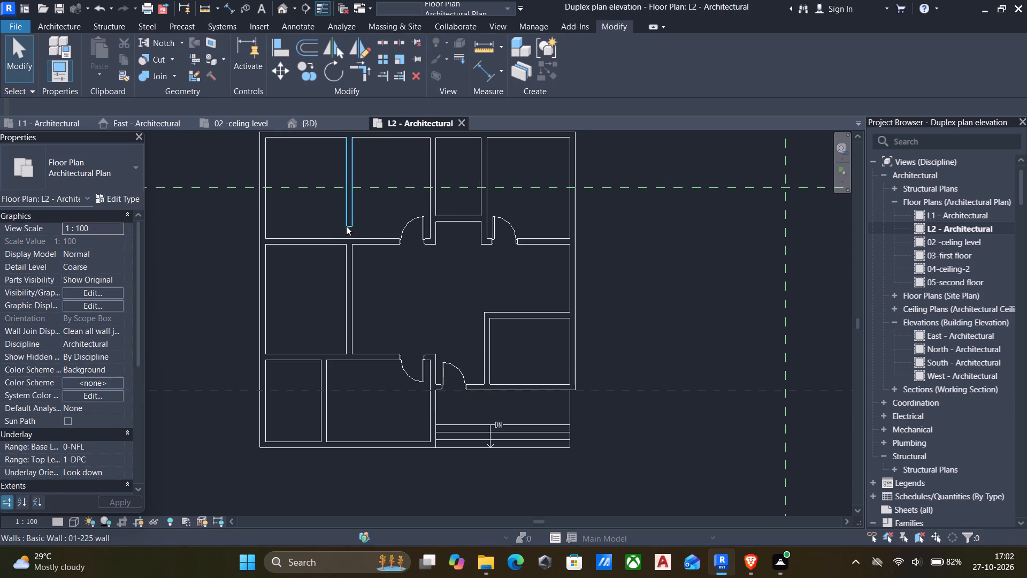
Shorten the northern piece of the split partition so its south end stops at the horizontal reference plane.
{"action": "scroll", "coordinate": [342, 246], "scroll_direction": "up", "scroll_amount": 5}
{"action": "middle_click_drag", "start_coordinate": [342, 298], "coordinate": [371, 389]}
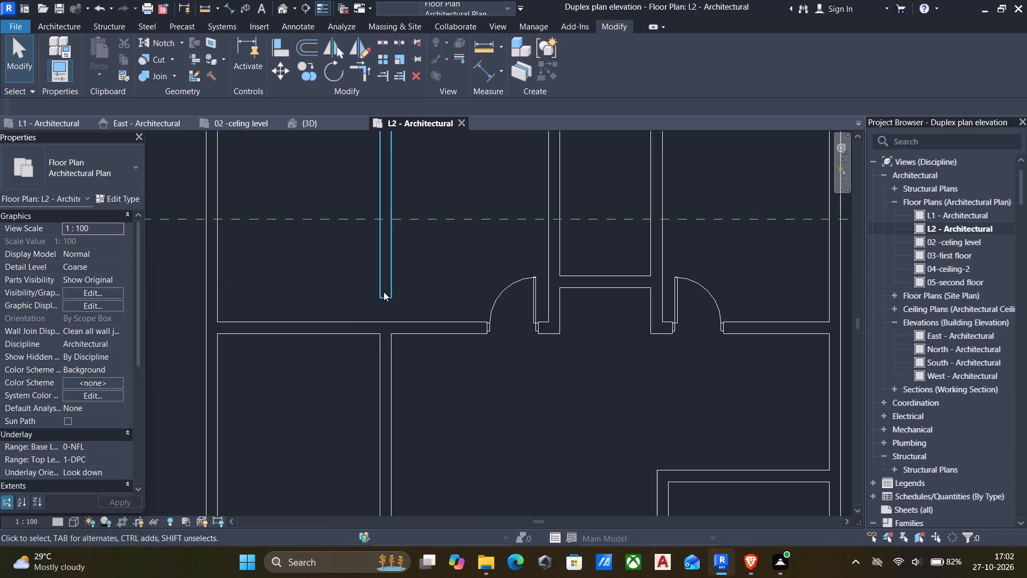
{"action": "left_click", "coordinate": [384, 292]}
{"action": "left_click_drag", "start_coordinate": [382, 296], "coordinate": [380, 225]}
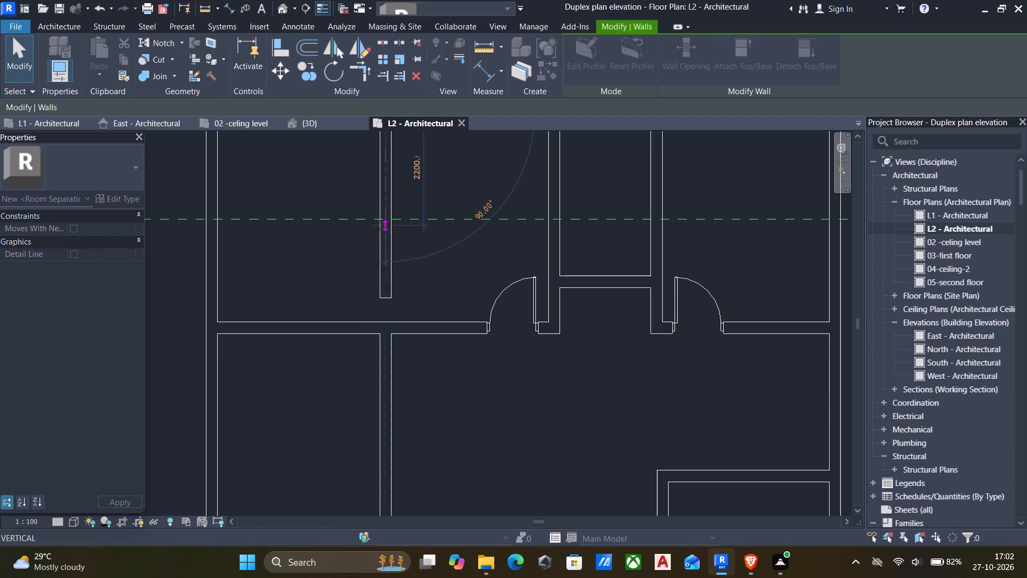
{"action": "left_click_drag", "start_coordinate": [380, 225], "coordinate": [382, 224]}
{"action": "left_click", "coordinate": [388, 303]}
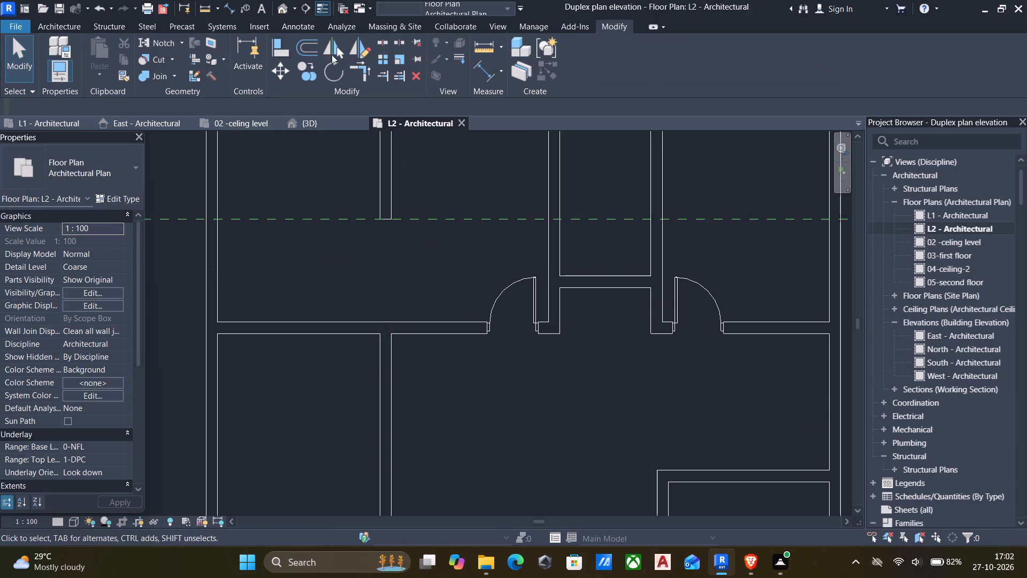
Start the Detail Line command in the L2 plan with the <Hidden> line style.
{"action": "left_click", "coordinate": [290, 25]}
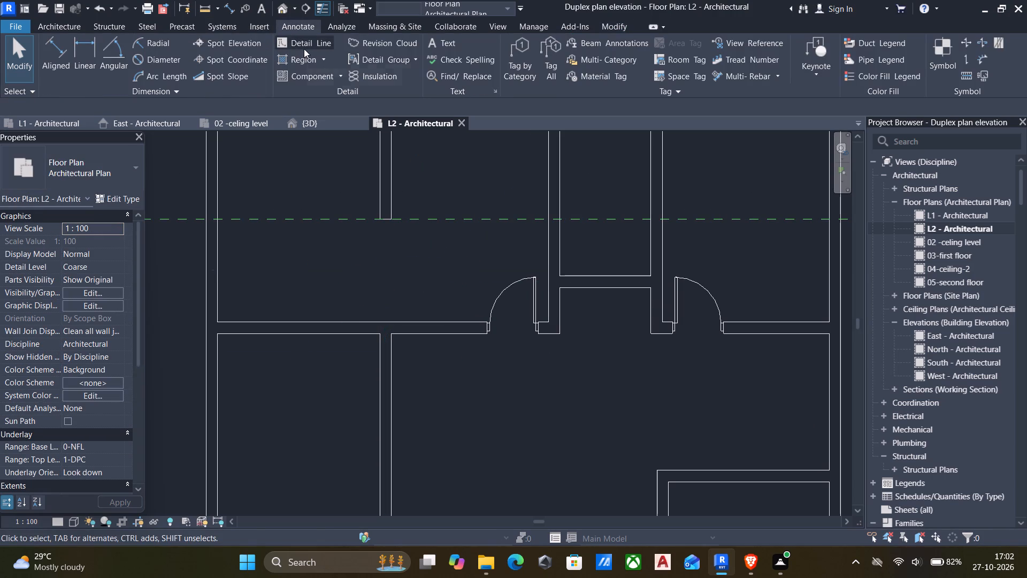
{"action": "left_click", "coordinate": [306, 42]}
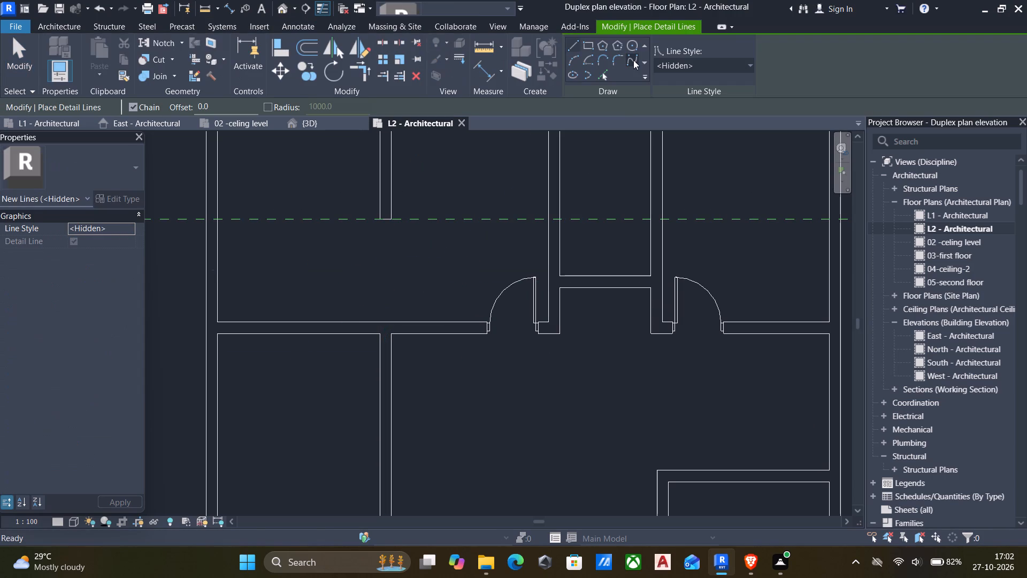
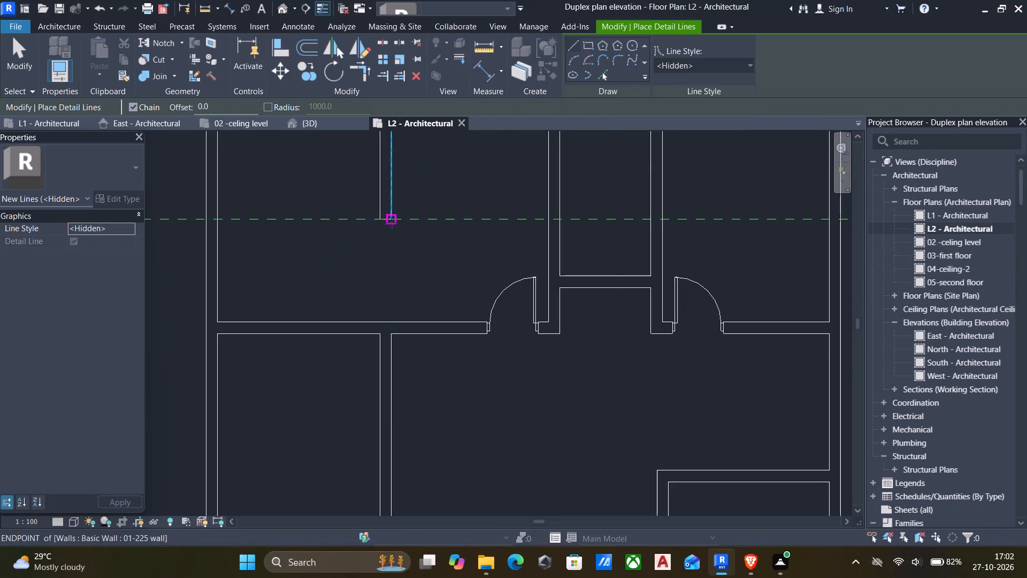
Draw hidden detail lines continuing both partition faces about 1200 mm north from the cross wall, closed by a 225 mm line across their ends.
{"action": "scroll", "coordinate": [390, 224], "scroll_direction": "up", "scroll_amount": 2}
{"action": "left_click", "coordinate": [375, 348]}
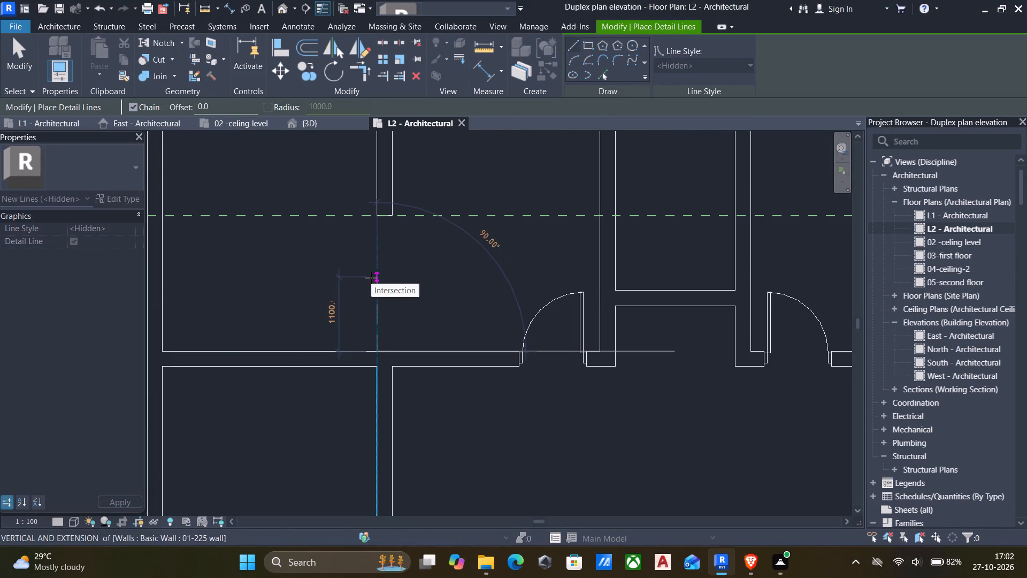
{"action": "left_click", "coordinate": [375, 267]}
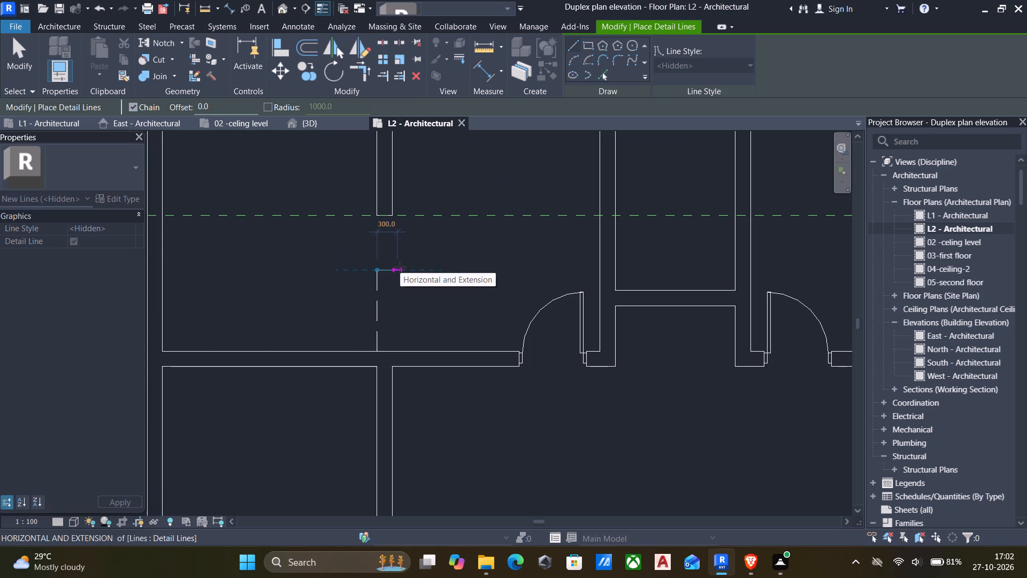
{"action": "key", "text": "Escape"}
{"action": "left_click", "coordinate": [397, 346]}
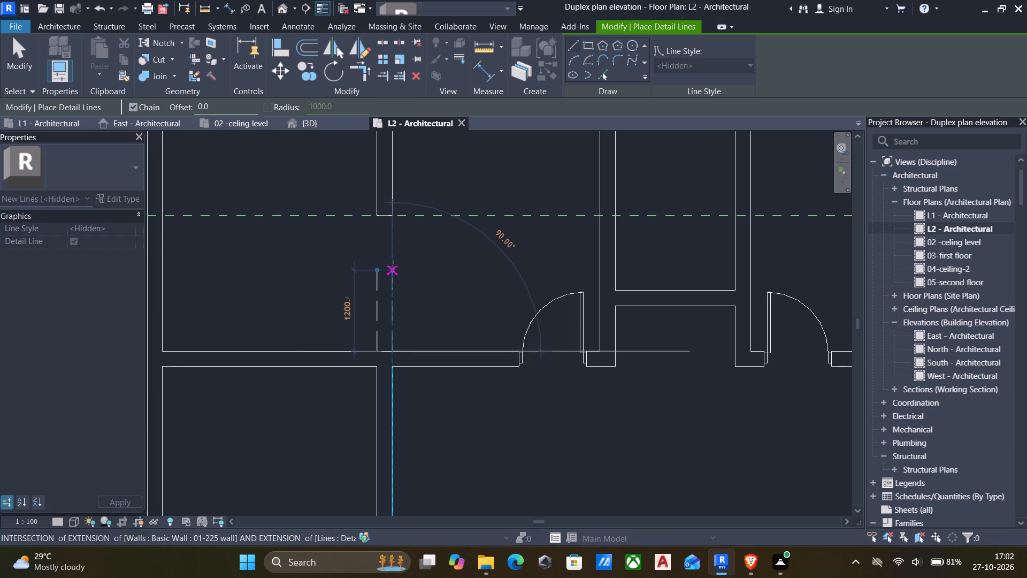
{"action": "left_click", "coordinate": [393, 267]}
{"action": "scroll", "coordinate": [382, 268], "scroll_direction": "up", "scroll_amount": 5}
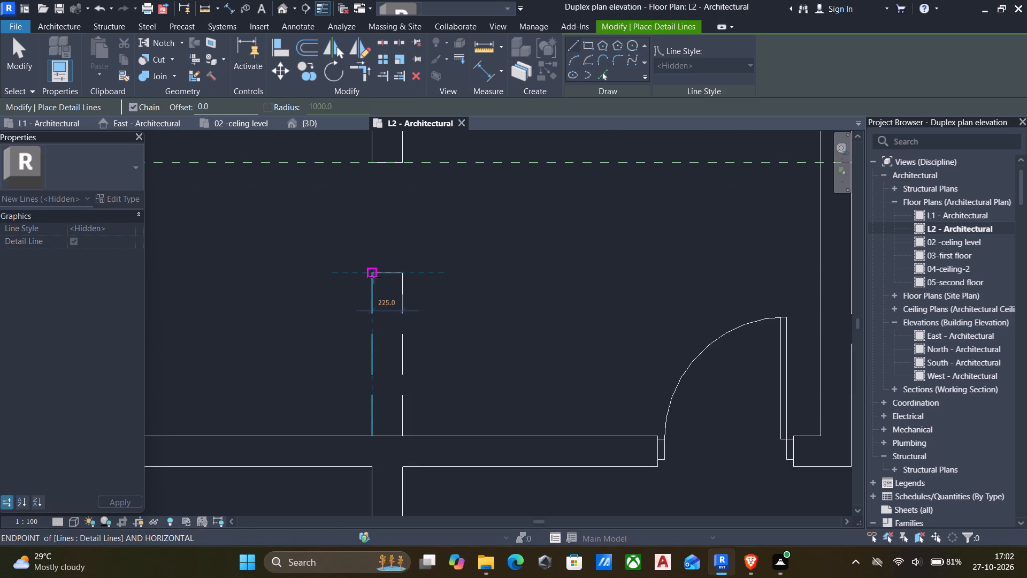
{"action": "left_click", "coordinate": [374, 277]}
{"action": "key", "text": "Escape"}
{"action": "scroll", "coordinate": [368, 278], "scroll_direction": "down", "scroll_amount": 6}
{"action": "key", "text": "Escape"}
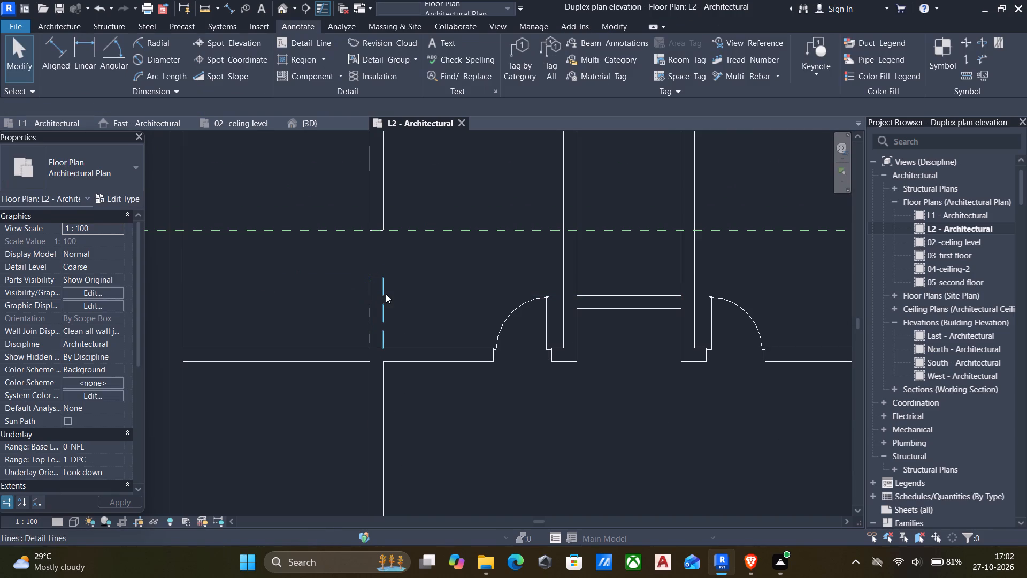
Align the south end of the northern partition piece to the short detail line closing the hidden outline.
{"action": "key", "text": "a"}
{"action": "key", "text": "l"}
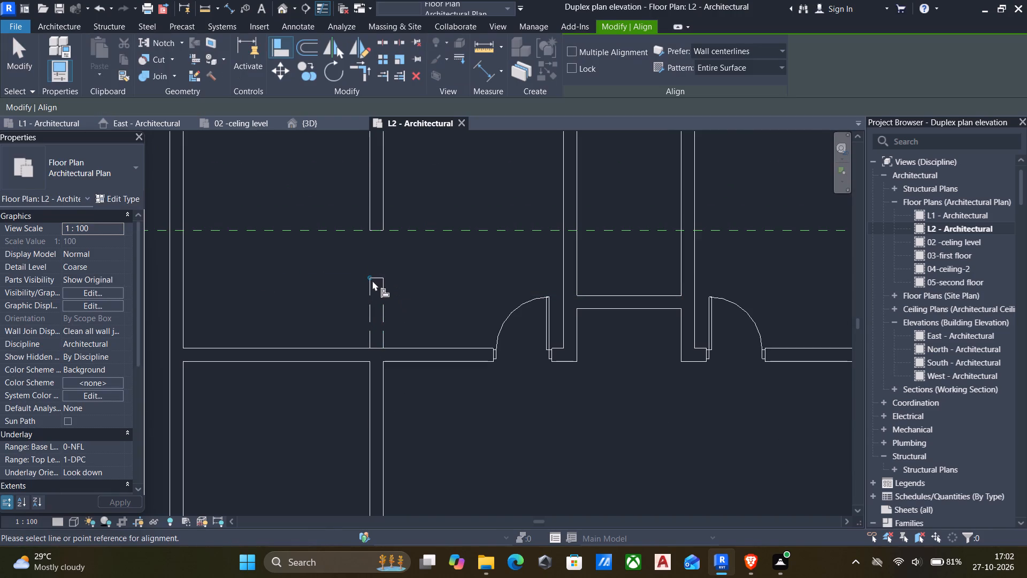
{"action": "scroll", "coordinate": [373, 281], "scroll_direction": "up", "scroll_amount": 4}
{"action": "left_click", "coordinate": [379, 277]}
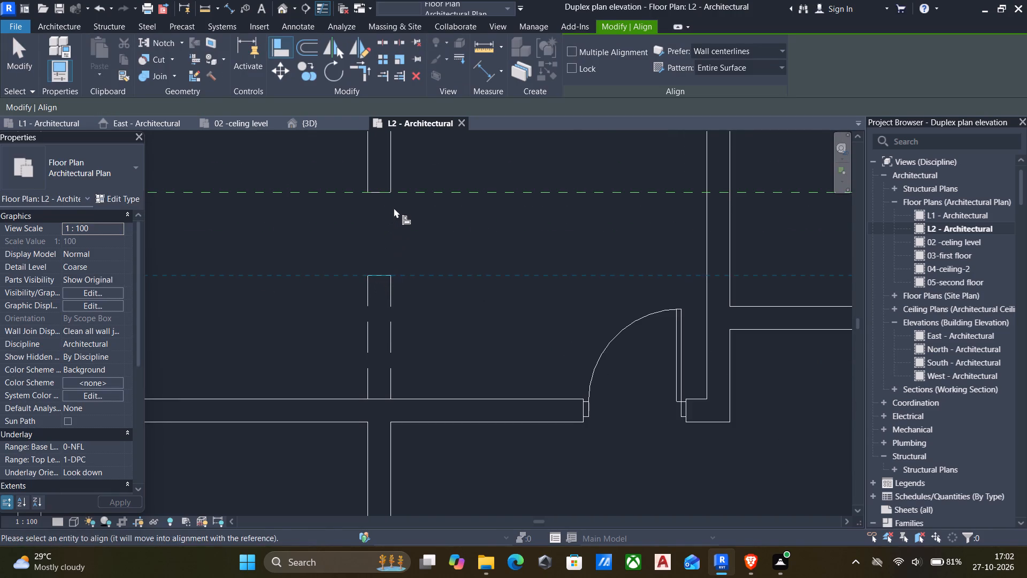
{"action": "left_click", "coordinate": [386, 189]}
{"action": "scroll", "coordinate": [348, 261], "scroll_direction": "down", "scroll_amount": 6}
{"action": "middle_click_drag", "start_coordinate": [342, 289], "coordinate": [371, 262]}
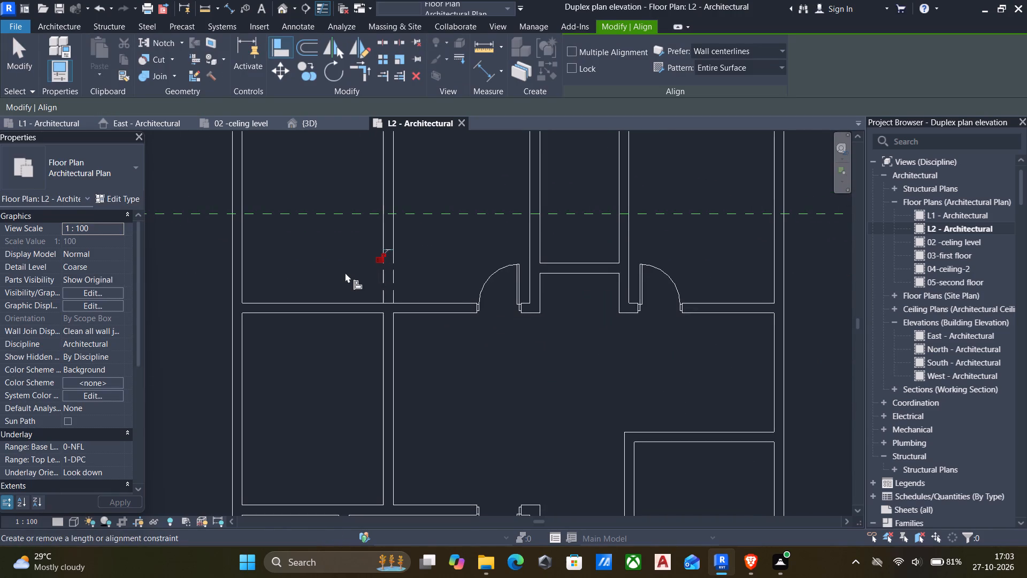
{"action": "key", "text": "Escape"}
{"action": "scroll", "coordinate": [357, 280], "scroll_direction": "down", "scroll_amount": 4}
{"action": "middle_click_drag", "start_coordinate": [360, 281], "coordinate": [438, 278]}
{"action": "scroll", "coordinate": [440, 278], "scroll_direction": "down", "scroll_amount": 1}
{"action": "key", "text": "Escape"}
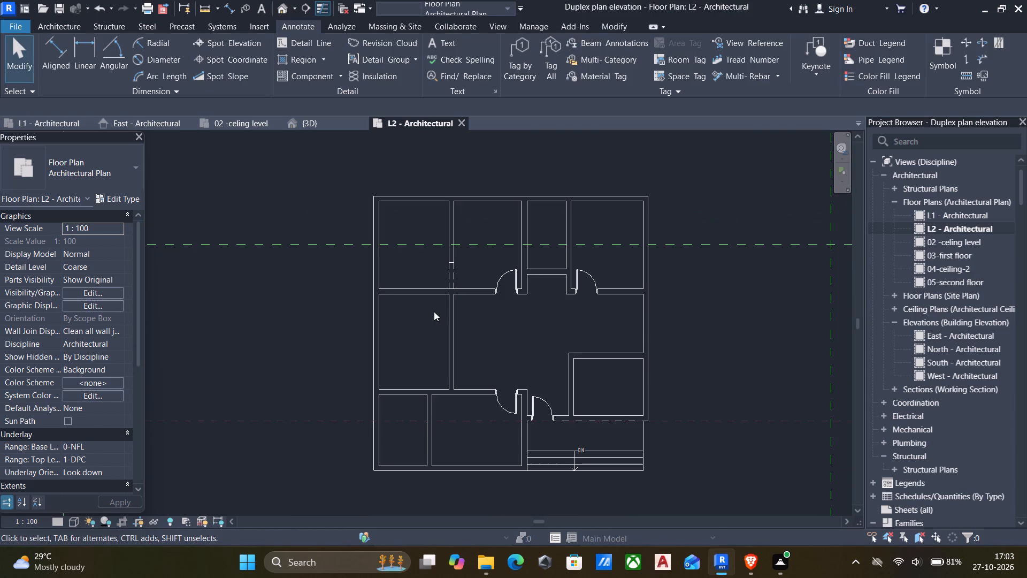
Hide the categories of the two crossing reference planes and the section line in the L2 plan.
{"action": "scroll", "coordinate": [434, 312], "scroll_direction": "down", "scroll_amount": 4}
{"action": "middle_click_drag", "start_coordinate": [551, 322], "coordinate": [513, 331]}
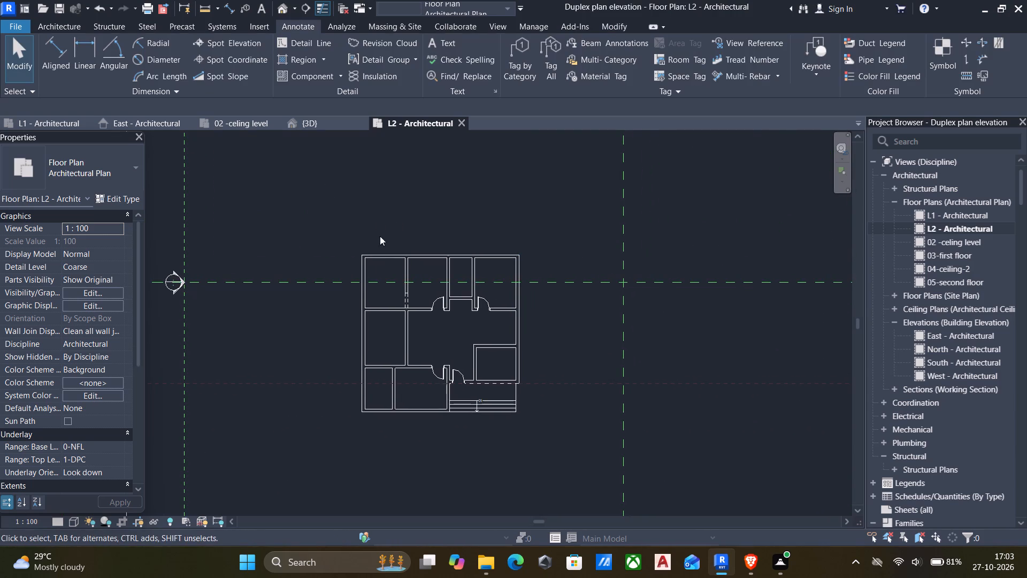
{"action": "scroll", "coordinate": [418, 274], "scroll_direction": "up", "scroll_amount": 9}
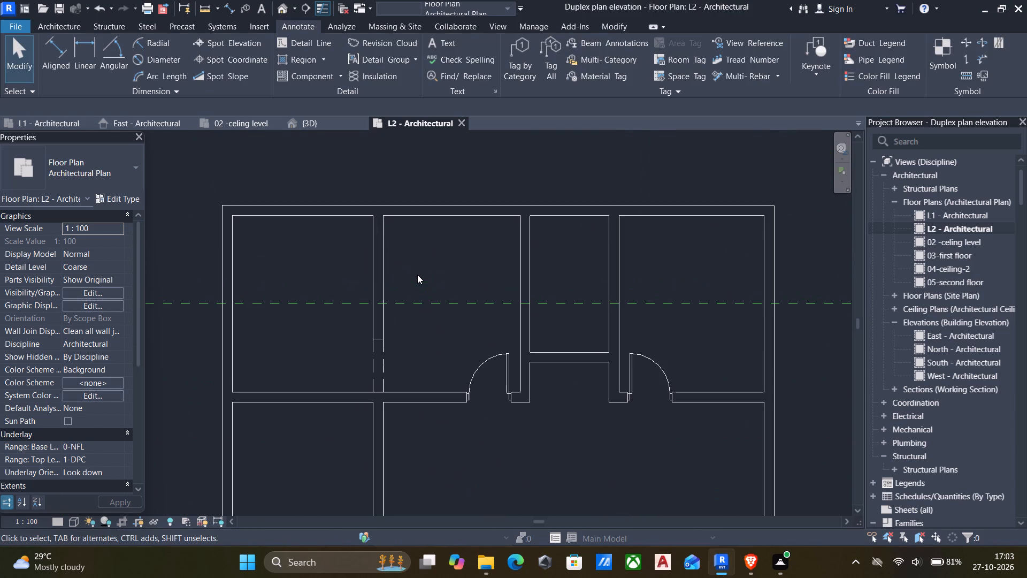
{"action": "scroll", "coordinate": [364, 300], "scroll_direction": "down", "scroll_amount": 12}
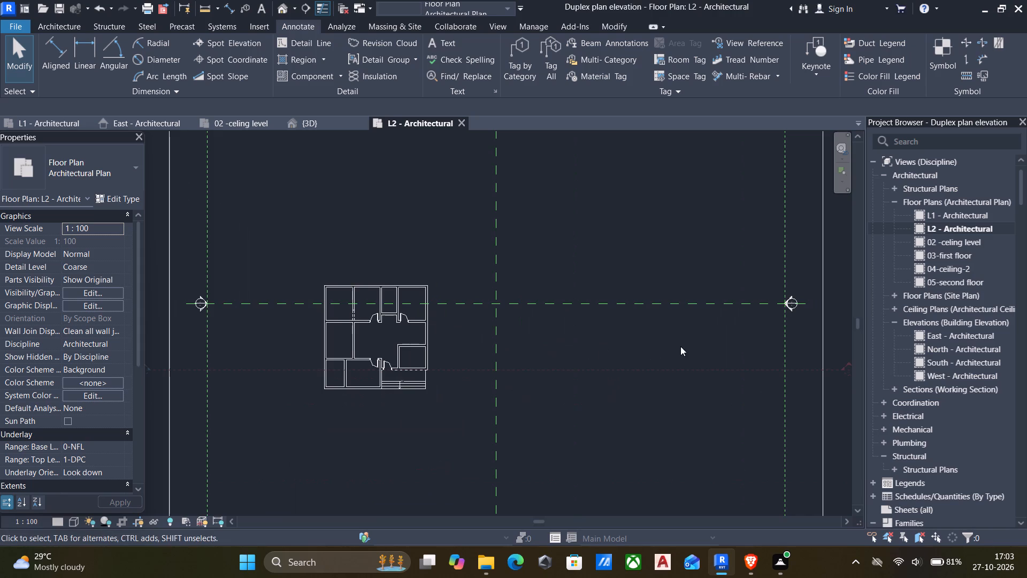
{"action": "scroll", "coordinate": [702, 351], "scroll_direction": "down", "scroll_amount": 3}
{"action": "left_click_drag", "start_coordinate": [708, 396], "coordinate": [709, 396]}
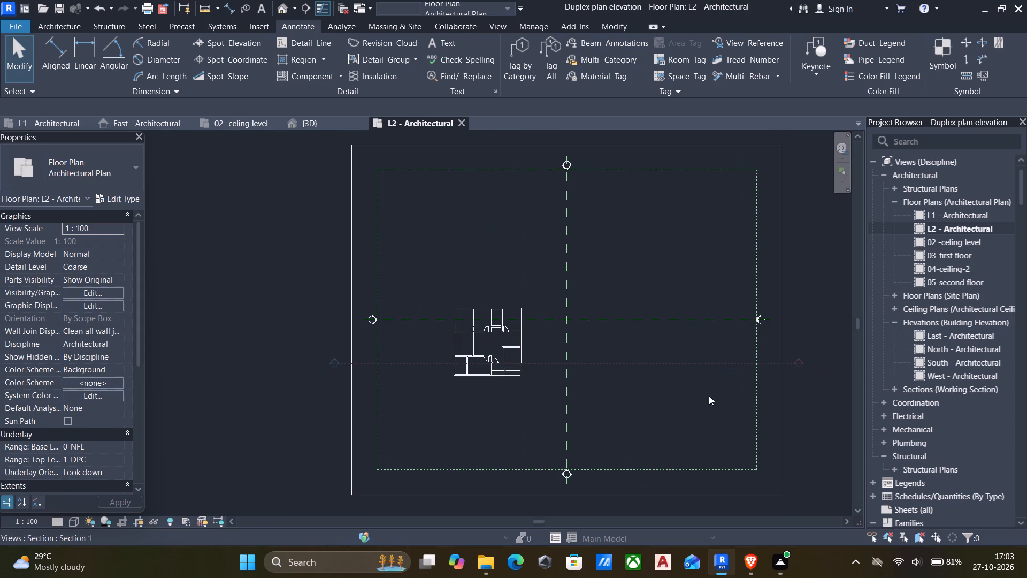
{"action": "left_click_drag", "start_coordinate": [709, 396], "coordinate": [547, 250]}
{"action": "right_click", "coordinate": [180, 244]}
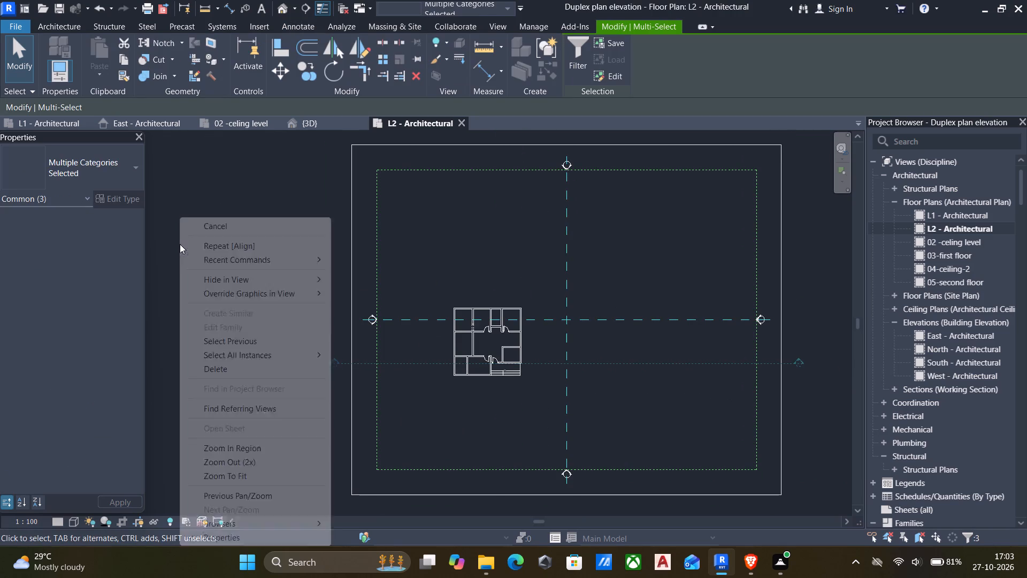
{"action": "left_click", "coordinate": [250, 275]}
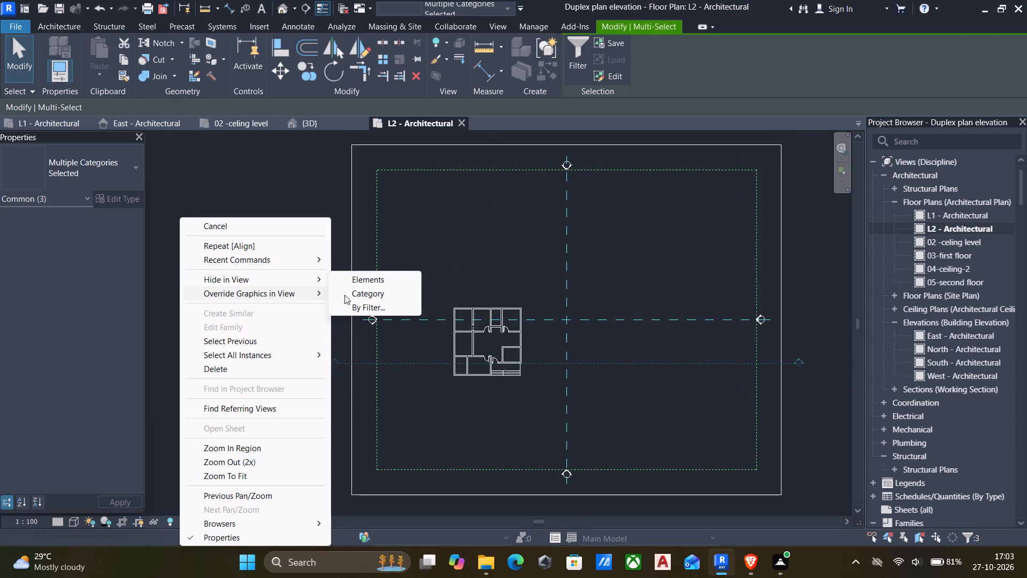
{"action": "left_click", "coordinate": [345, 295]}
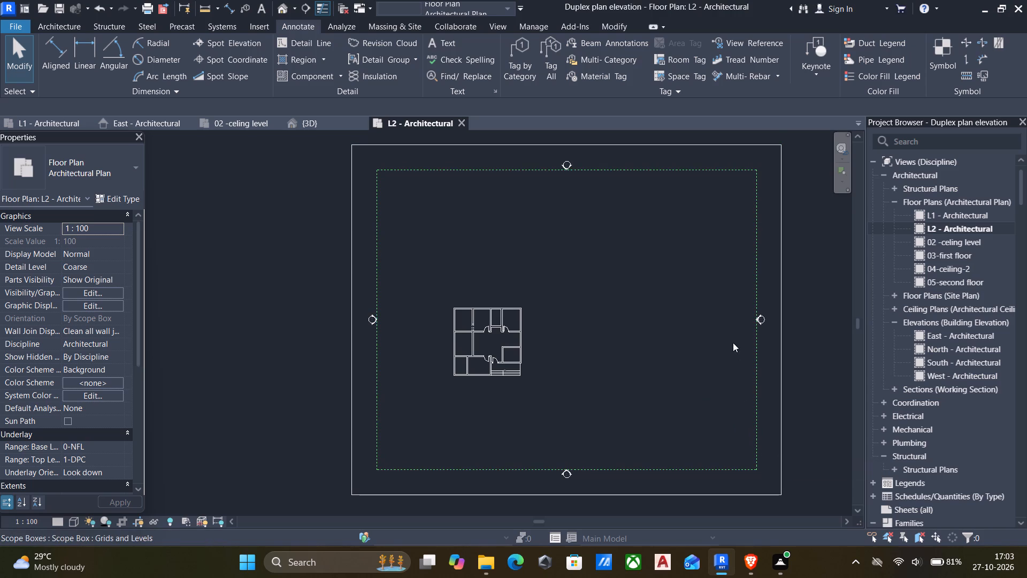
Hide the elevation marker category in the L2 plan.
{"action": "left_click_drag", "start_coordinate": [702, 278], "coordinate": [826, 370]}
{"action": "right_click", "coordinate": [623, 311]}
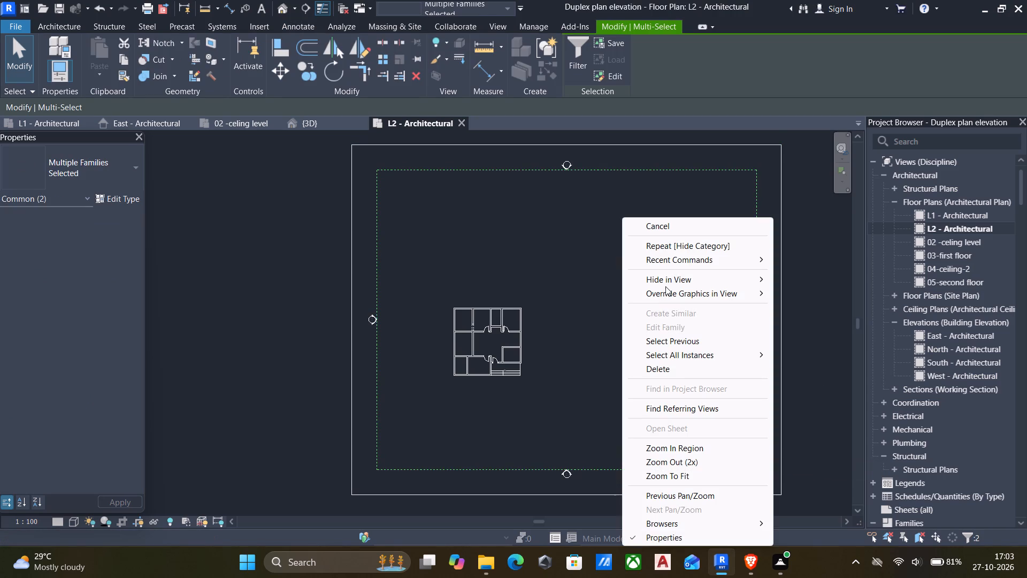
{"action": "left_click", "coordinate": [665, 278]}
{"action": "left_click", "coordinate": [788, 292]}
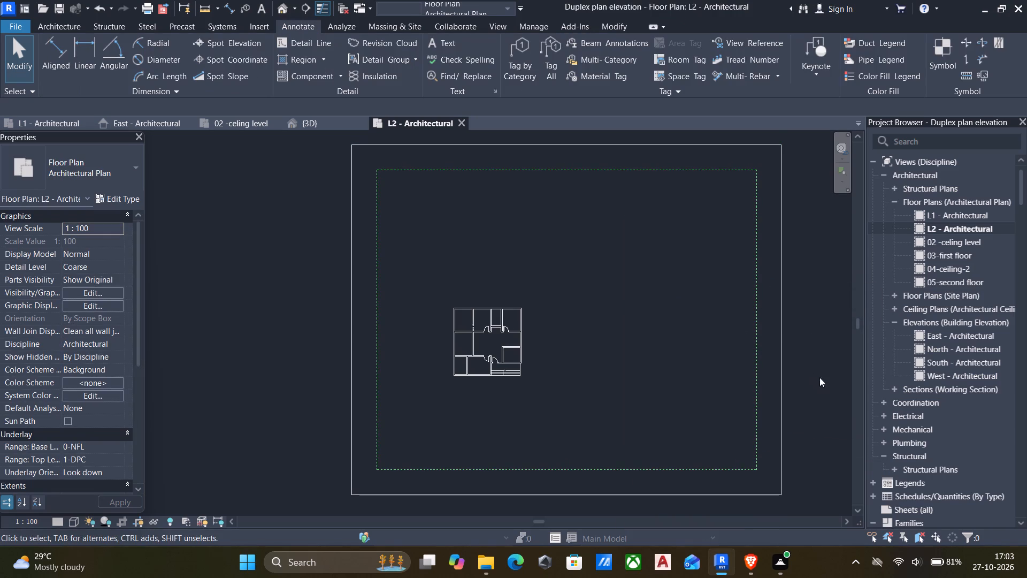
Hide the scope box and the solid rectangle around it as individual elements in the L2 plan.
{"action": "left_click_drag", "start_coordinate": [828, 381], "coordinate": [712, 342]}
{"action": "right_click", "coordinate": [632, 304]}
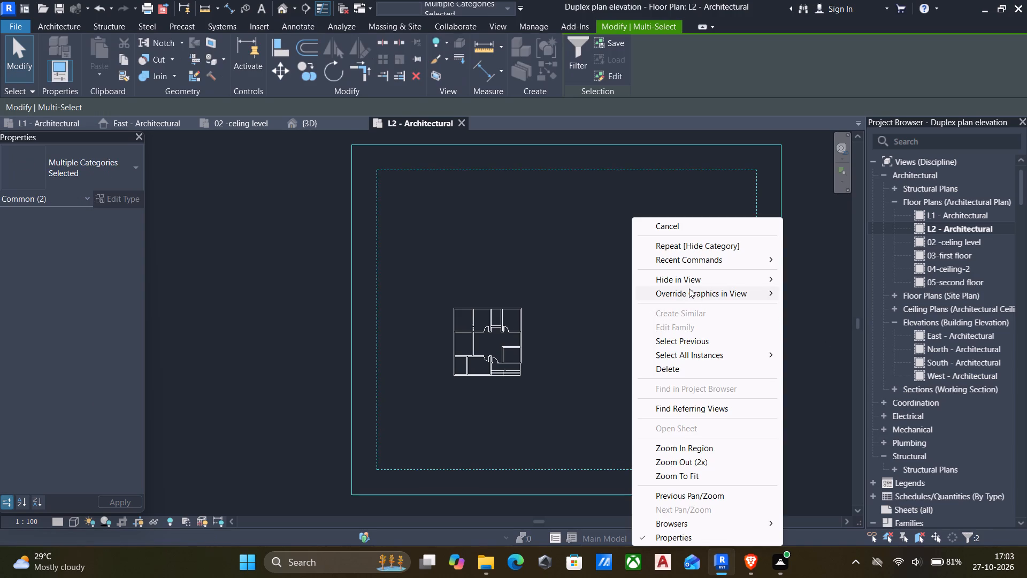
{"action": "left_click", "coordinate": [681, 279]}
{"action": "left_click", "coordinate": [812, 280]}
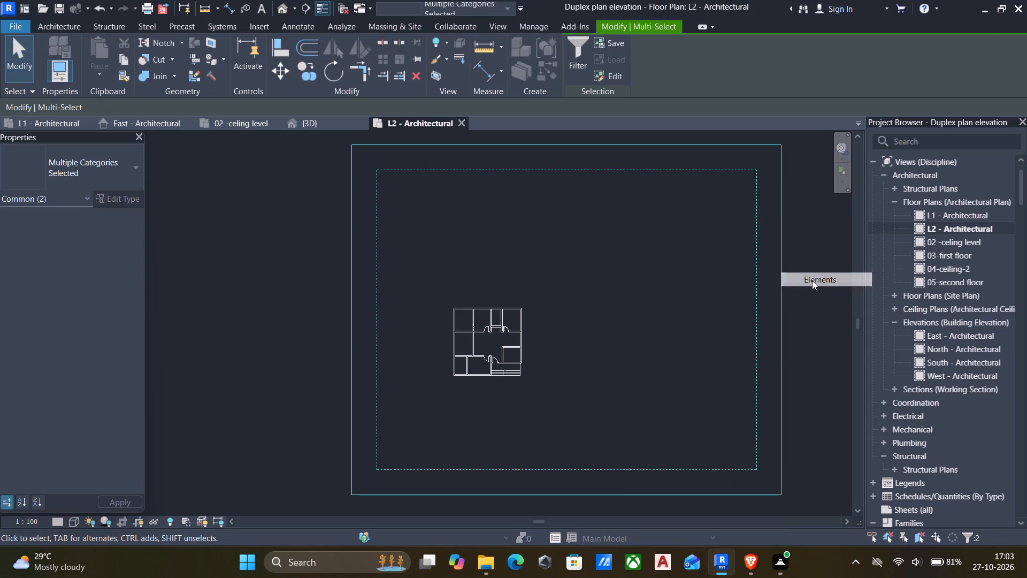
Place a matching 2100 x 900 door in the northwest room's north wall, about 200 mm west of the partition, swinging into the room.
{"action": "scroll", "coordinate": [463, 353], "scroll_direction": "up", "scroll_amount": 5}
{"action": "scroll", "coordinate": [419, 367], "scroll_direction": "up", "scroll_amount": 5}
{"action": "middle_click_drag", "start_coordinate": [425, 367], "coordinate": [390, 374]}
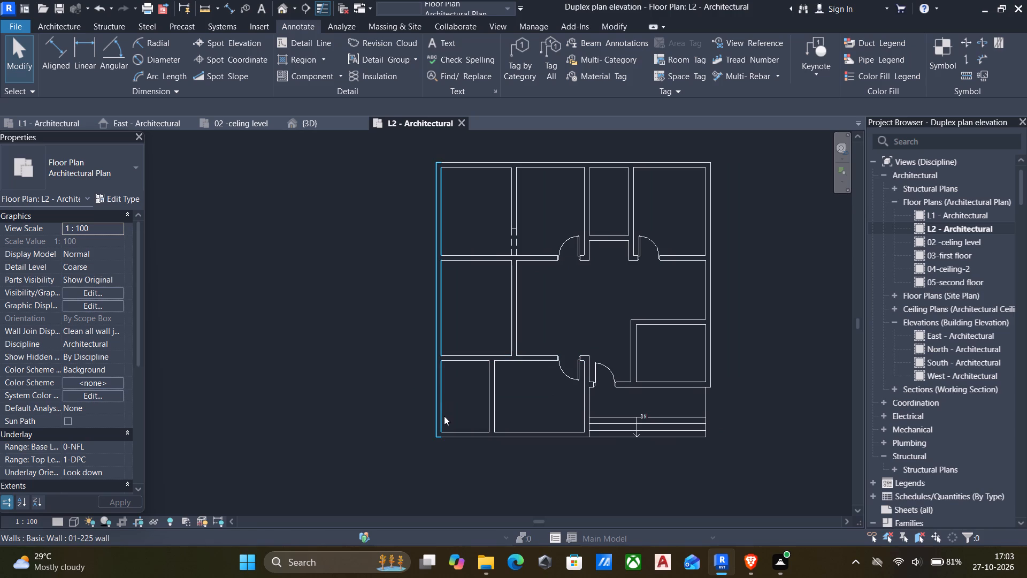
{"action": "left_click", "coordinate": [565, 374]}
{"action": "type", "text": "cs"}
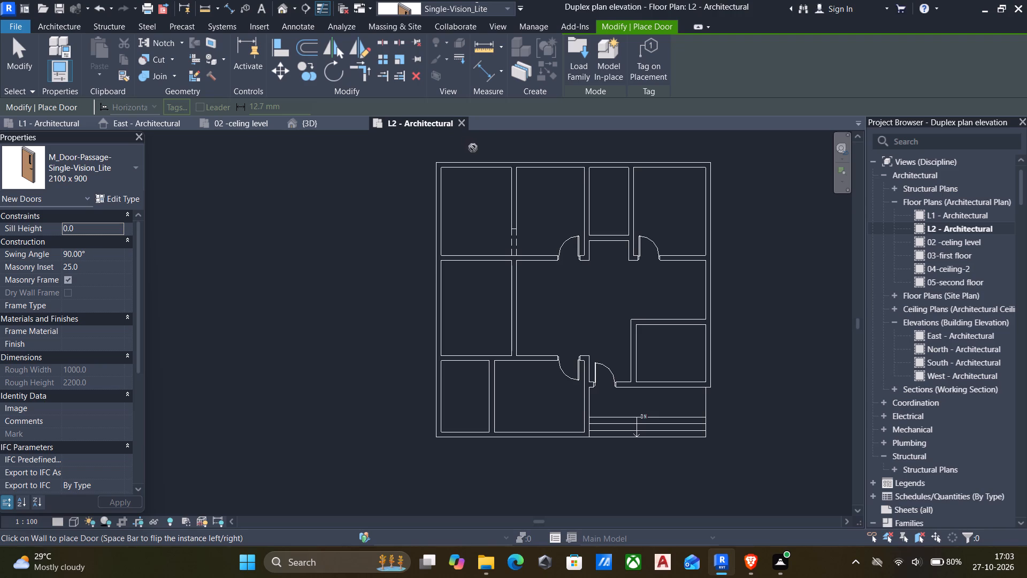
{"action": "key", "text": "space"}
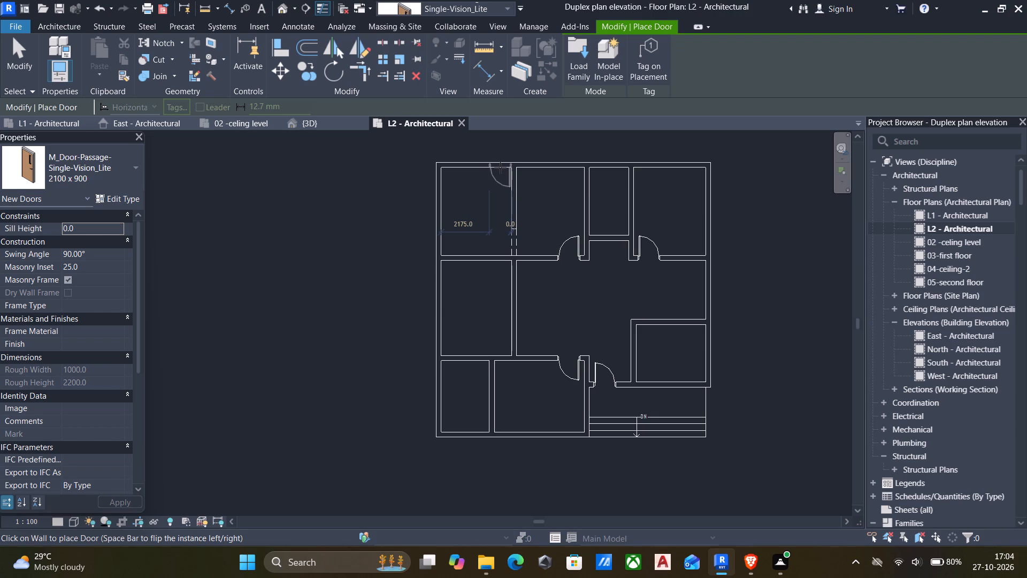
{"action": "left_click", "coordinate": [496, 166]}
{"action": "key", "text": "Escape"}
{"action": "key", "text": "Escape"}
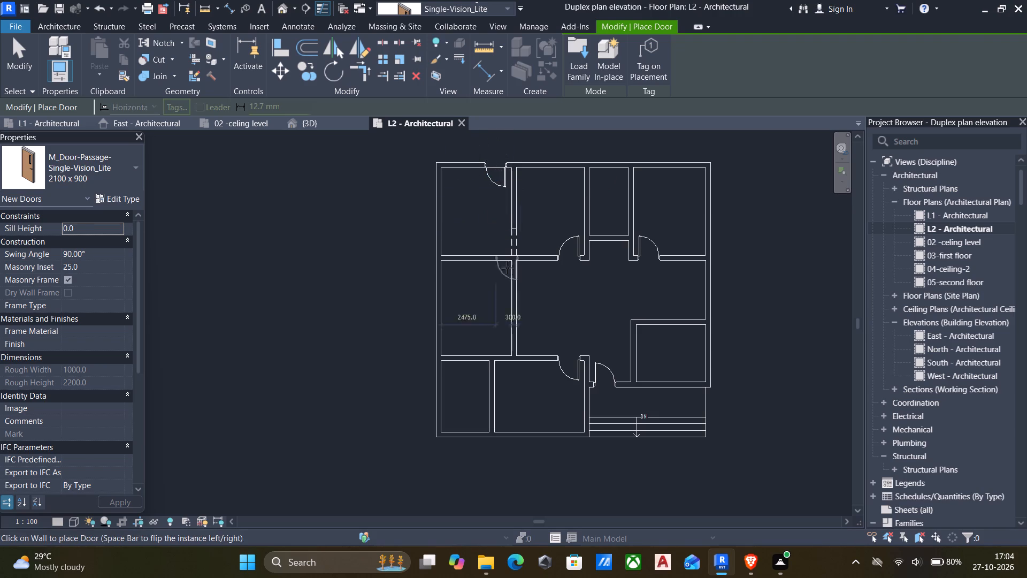
Edit the entrance stair and mirror a copy of its run about a drawn east-west axis to the north of the house.
{"action": "scroll", "coordinate": [553, 354], "scroll_direction": "down", "scroll_amount": 1}
{"action": "middle_click_drag", "start_coordinate": [515, 306], "coordinate": [504, 283]}
{"action": "scroll", "coordinate": [577, 366], "scroll_direction": "up", "scroll_amount": 2}
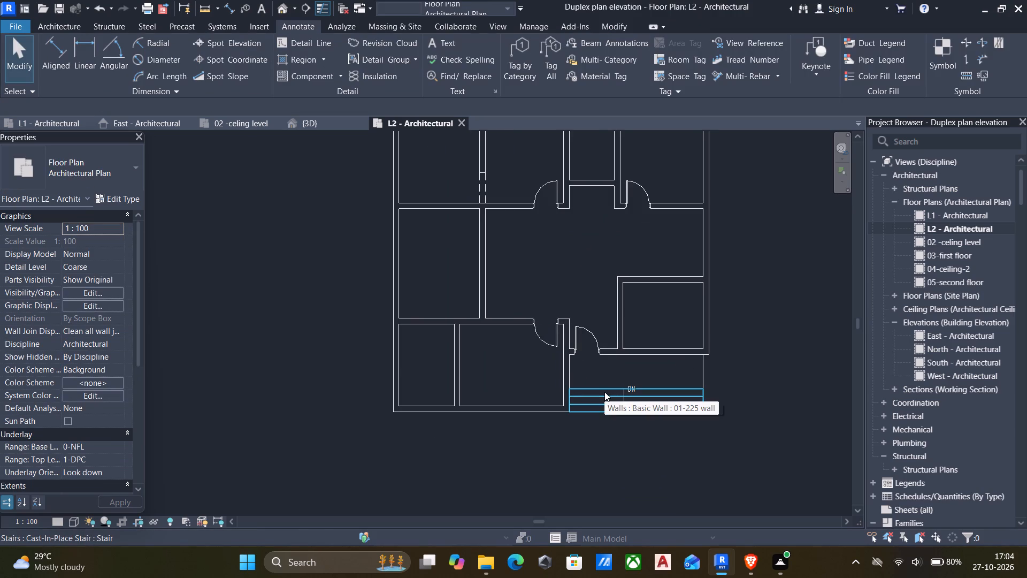
{"action": "left_click", "coordinate": [604, 392]}
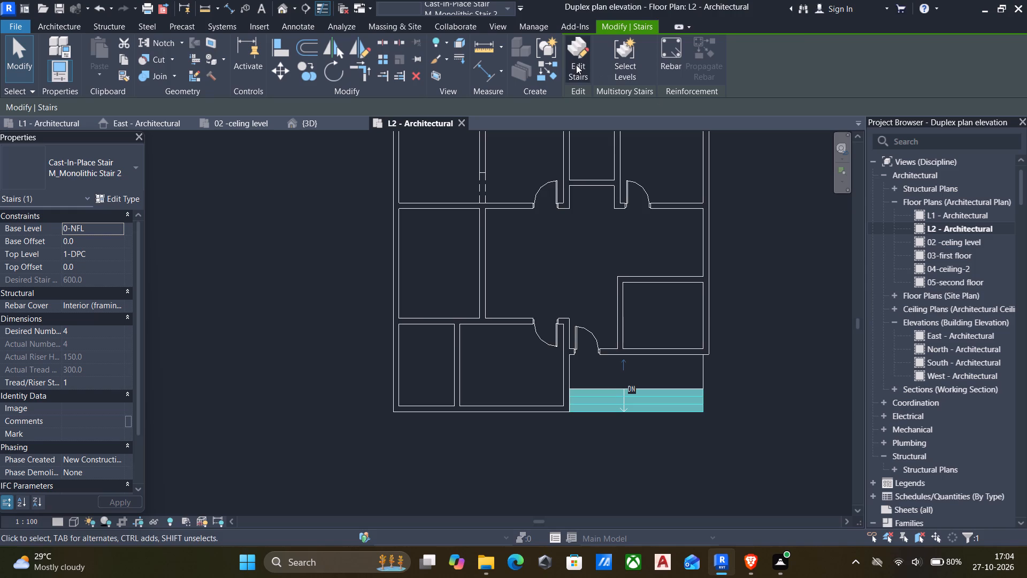
{"action": "left_click", "coordinate": [576, 65]}
{"action": "scroll", "coordinate": [675, 161], "scroll_direction": "down", "scroll_amount": 5}
{"action": "middle_click_drag", "start_coordinate": [646, 235], "coordinate": [626, 288]}
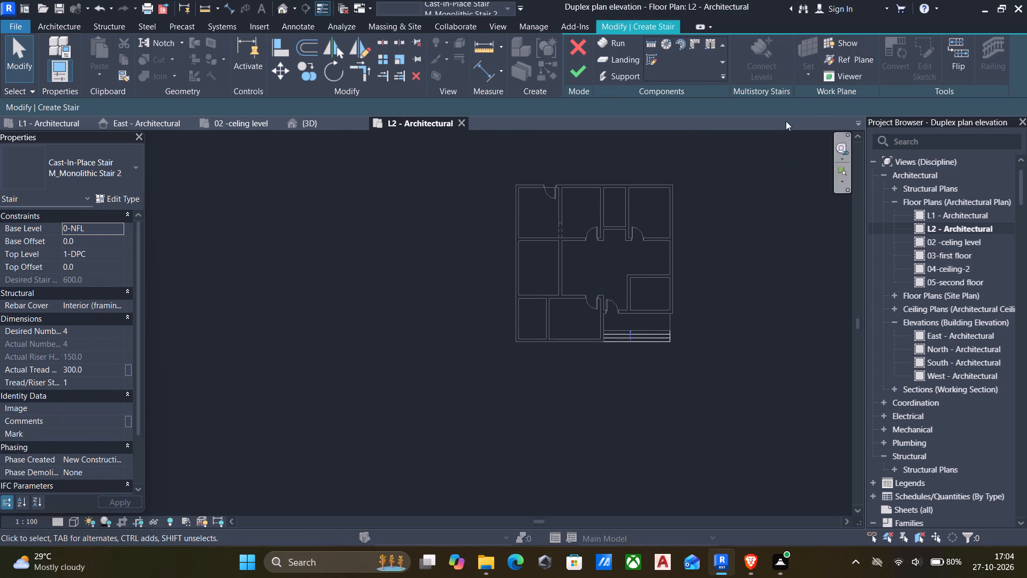
{"action": "left_click", "coordinate": [635, 334]}
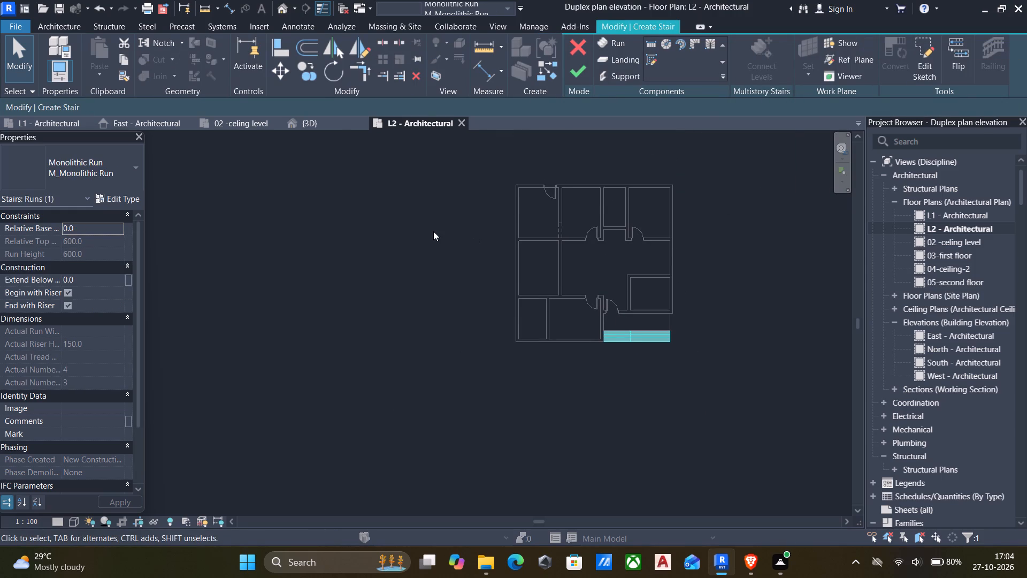
{"action": "type", "text": "dm"}
{"action": "left_click", "coordinate": [466, 233]}
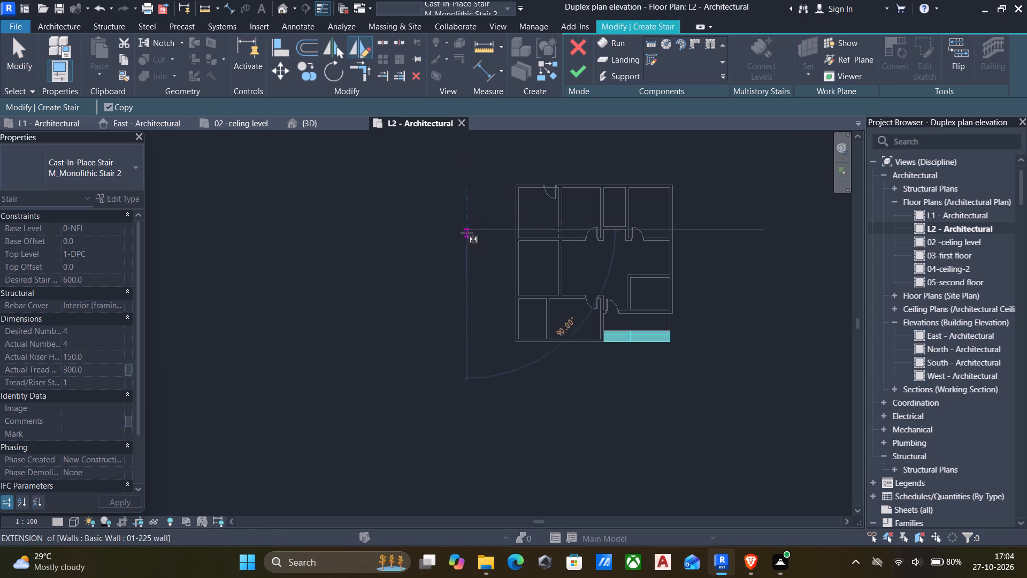
{"action": "left_click", "coordinate": [803, 232]}
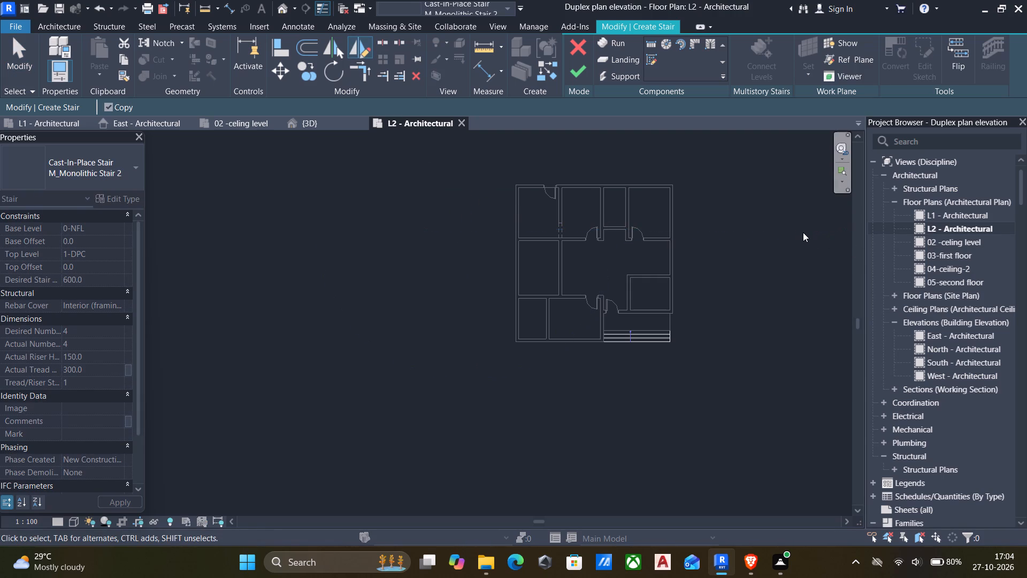
{"action": "scroll", "coordinate": [800, 232], "scroll_direction": "down", "scroll_amount": 6}
{"action": "middle_click_drag", "start_coordinate": [789, 168], "coordinate": [698, 235]}
{"action": "scroll", "coordinate": [689, 241], "scroll_direction": "up", "scroll_amount": 5}
{"action": "key", "text": "Escape"}
Move the copied stair run so its southeast corner meets the north wall's outer face in line with the partition's east face.
{"action": "scroll", "coordinate": [657, 257], "scroll_direction": "up", "scroll_amount": 6}
{"action": "left_click", "coordinate": [547, 240]}
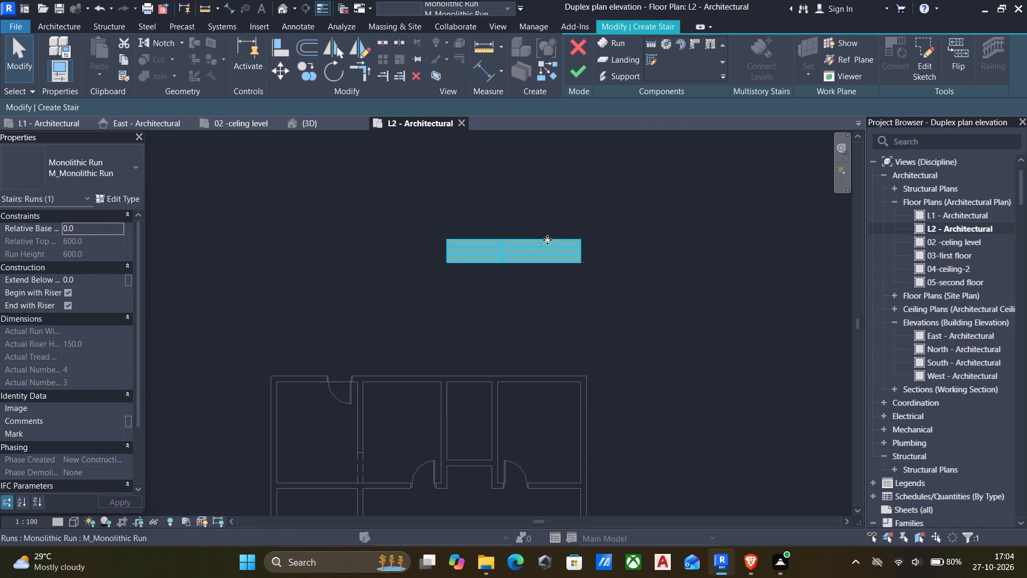
{"action": "key", "text": "m"}
{"action": "key", "text": "v"}
{"action": "scroll", "coordinate": [549, 240], "scroll_direction": "up", "scroll_amount": 5}
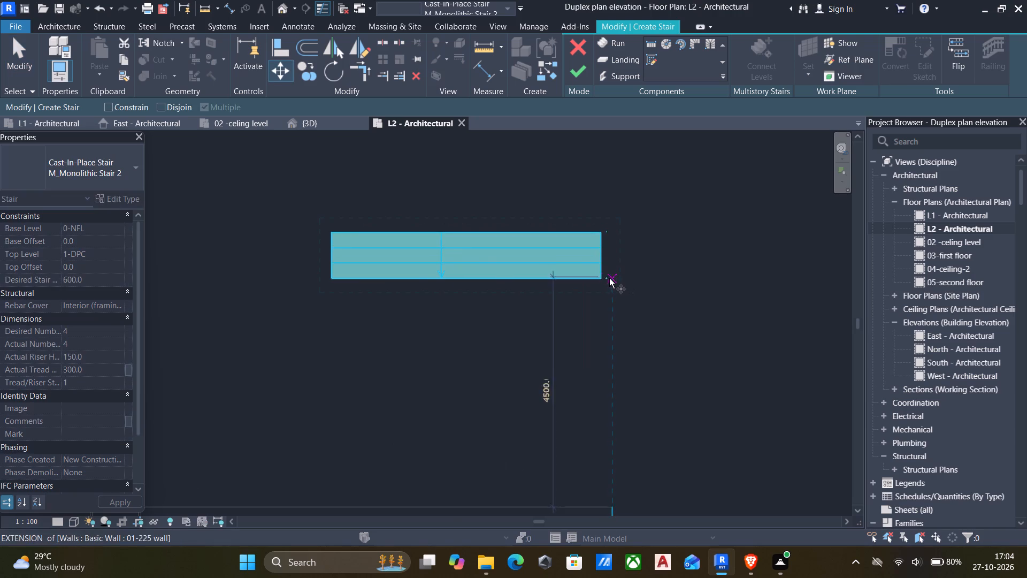
{"action": "left_click", "coordinate": [603, 280]}
{"action": "scroll", "coordinate": [584, 309], "scroll_direction": "down", "scroll_amount": 5}
{"action": "middle_click_drag", "start_coordinate": [564, 335], "coordinate": [690, 237]}
{"action": "scroll", "coordinate": [461, 336], "scroll_direction": "up", "scroll_amount": 4}
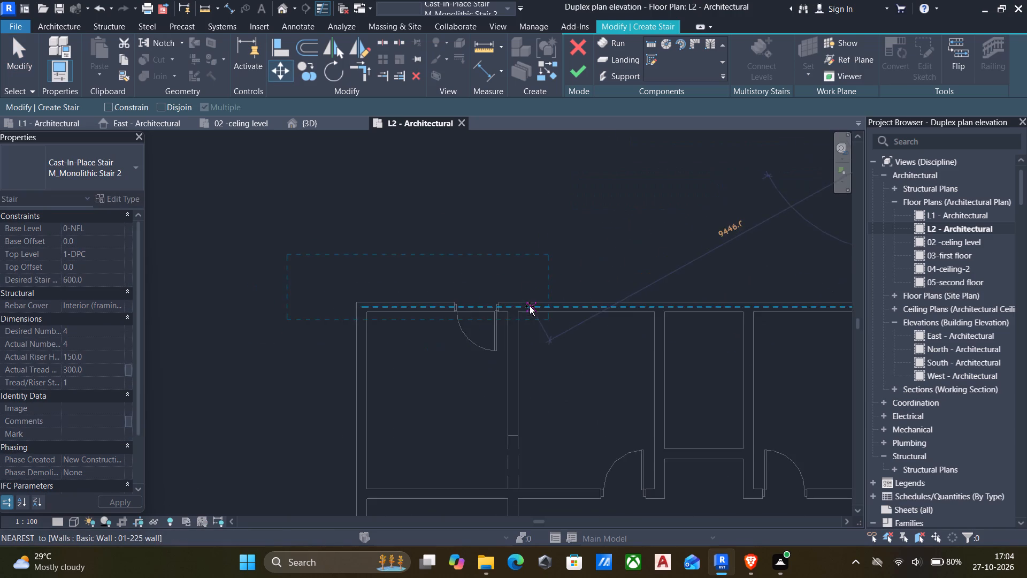
{"action": "scroll", "coordinate": [531, 302], "scroll_direction": "up", "scroll_amount": 5}
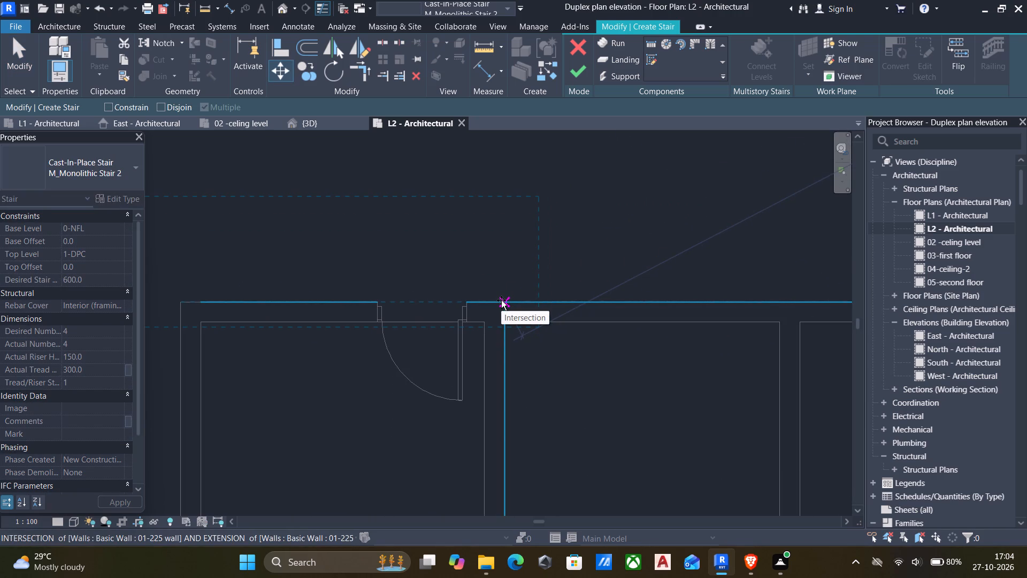
{"action": "left_click", "coordinate": [501, 300]}
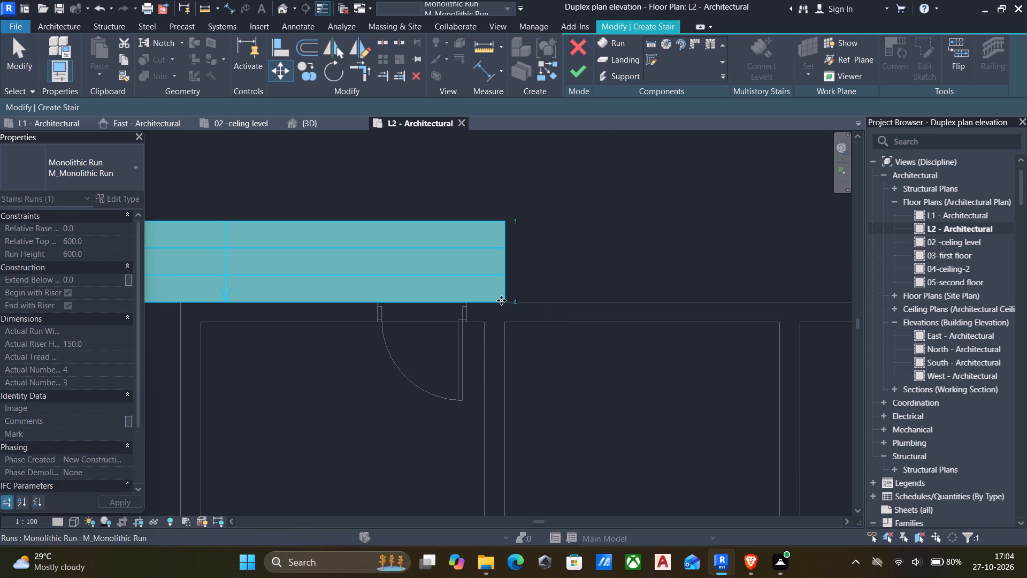
{"action": "key", "text": "Escape"}
{"action": "middle_click", "coordinate": [509, 300]}
{"action": "scroll", "coordinate": [508, 324], "scroll_direction": "up", "scroll_amount": 2}
{"action": "scroll", "coordinate": [500, 361], "scroll_direction": "down", "scroll_amount": 1}
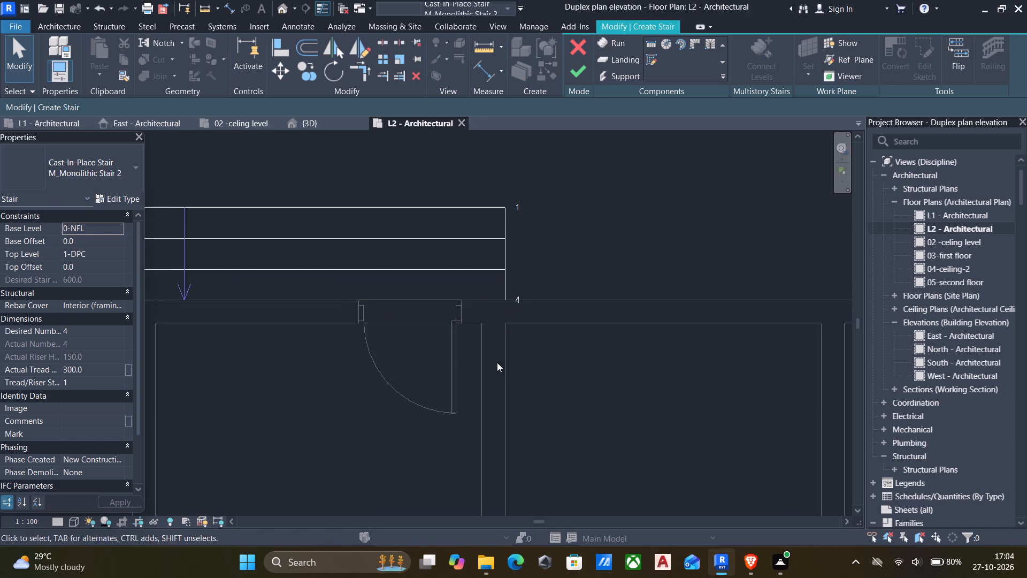
Align the east edge of the copied run with the west face of the northwest room's partition wall.
{"action": "middle_click_drag", "start_coordinate": [495, 360], "coordinate": [553, 317]}
{"action": "type", "text": "al"}
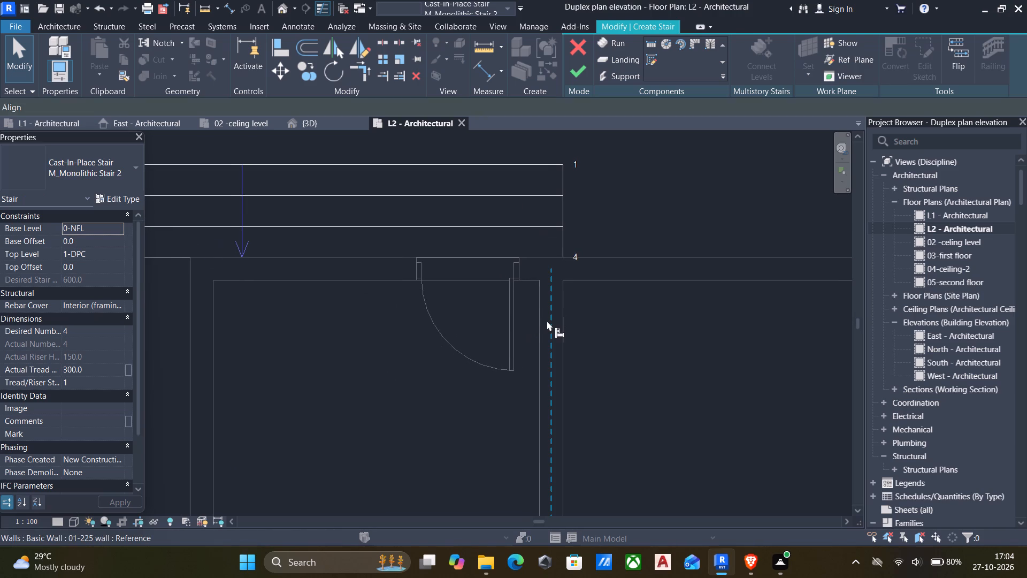
{"action": "left_click", "coordinate": [534, 327]}
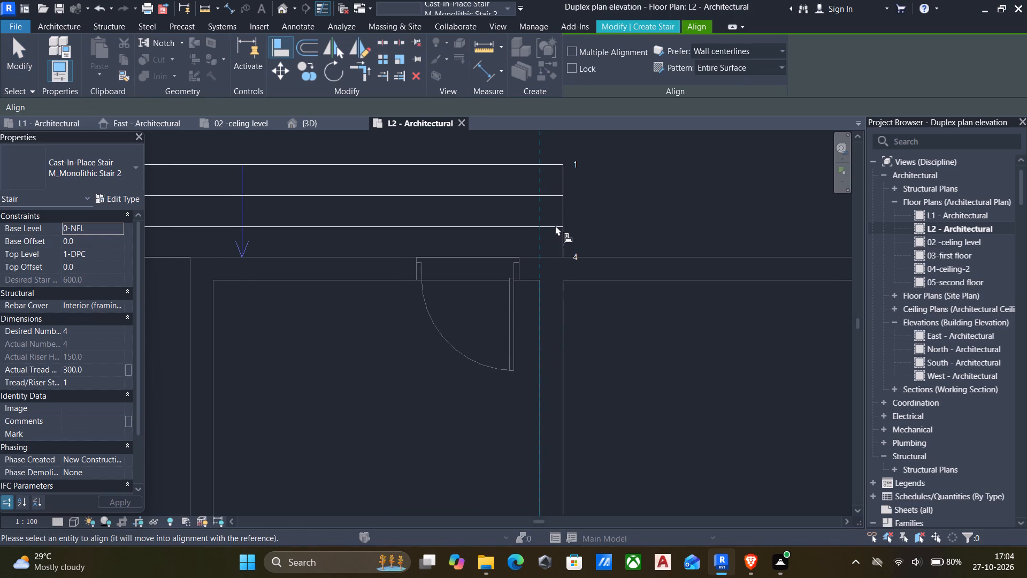
{"action": "left_click", "coordinate": [564, 216]}
{"action": "scroll", "coordinate": [479, 265], "scroll_direction": "down", "scroll_amount": 4}
{"action": "middle_click_drag", "start_coordinate": [479, 277], "coordinate": [615, 292]}
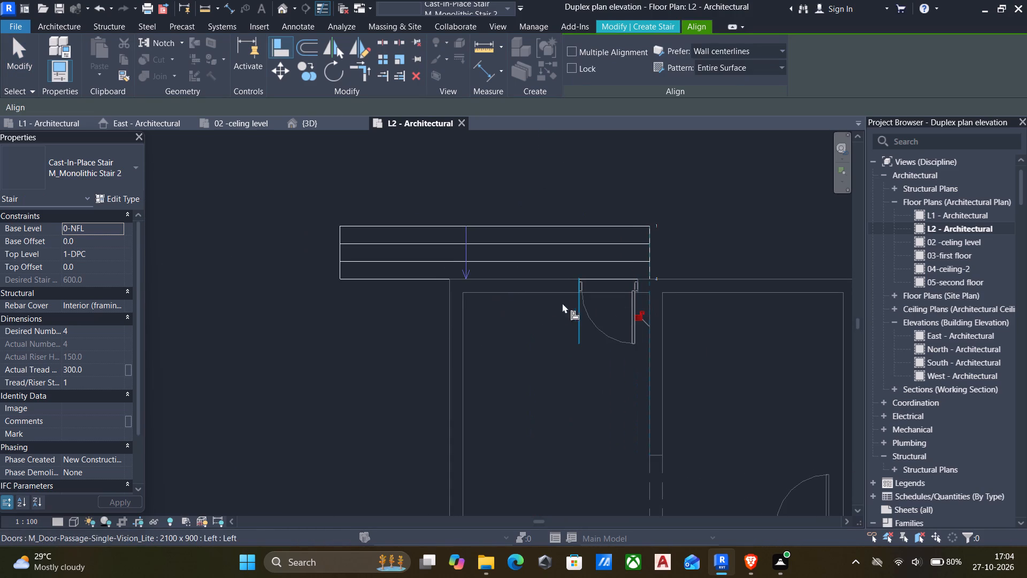
{"action": "scroll", "coordinate": [494, 317], "scroll_direction": "up", "scroll_amount": 2}
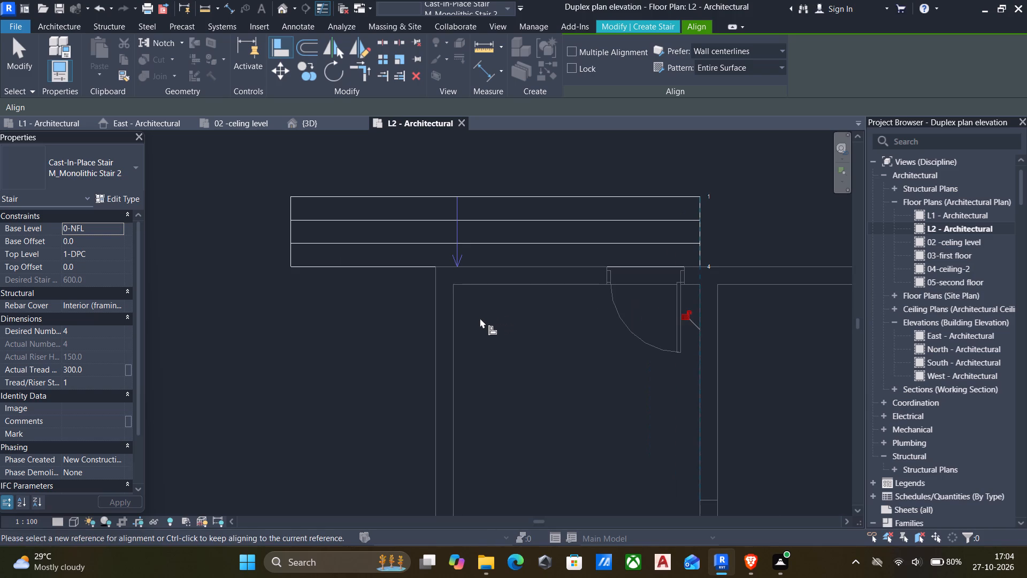
{"action": "key", "text": "Escape"}
{"action": "left_click", "coordinate": [353, 202]}
{"action": "key", "text": "Escape"}
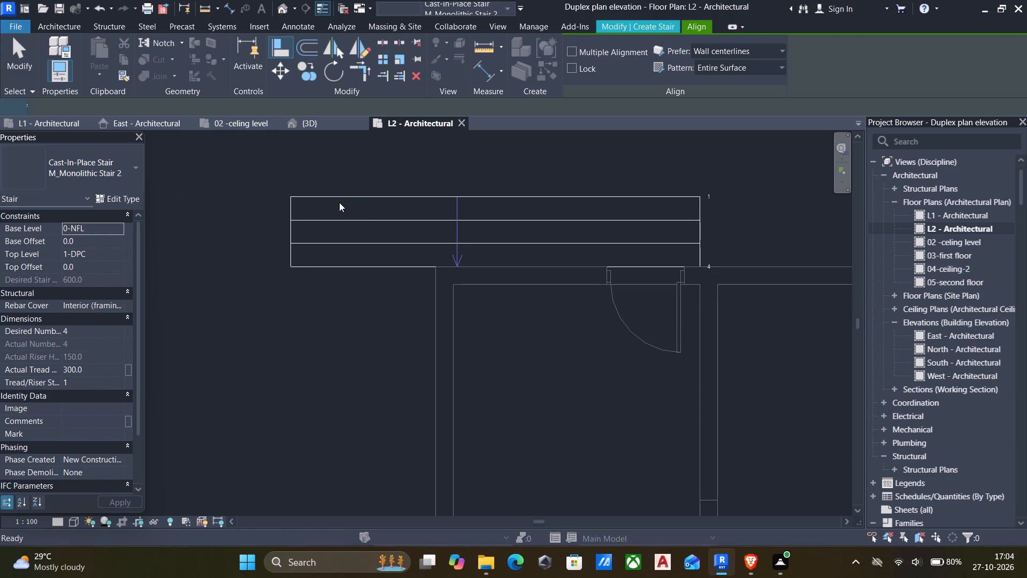
{"action": "key", "text": "Escape"}
Edit the north run's sketch and nudge its west boundary line east, stopping just short of the stair path line.
{"action": "left_click_drag", "start_coordinate": [252, 185], "coordinate": [296, 220]}
{"action": "left_click", "coordinate": [318, 222]}
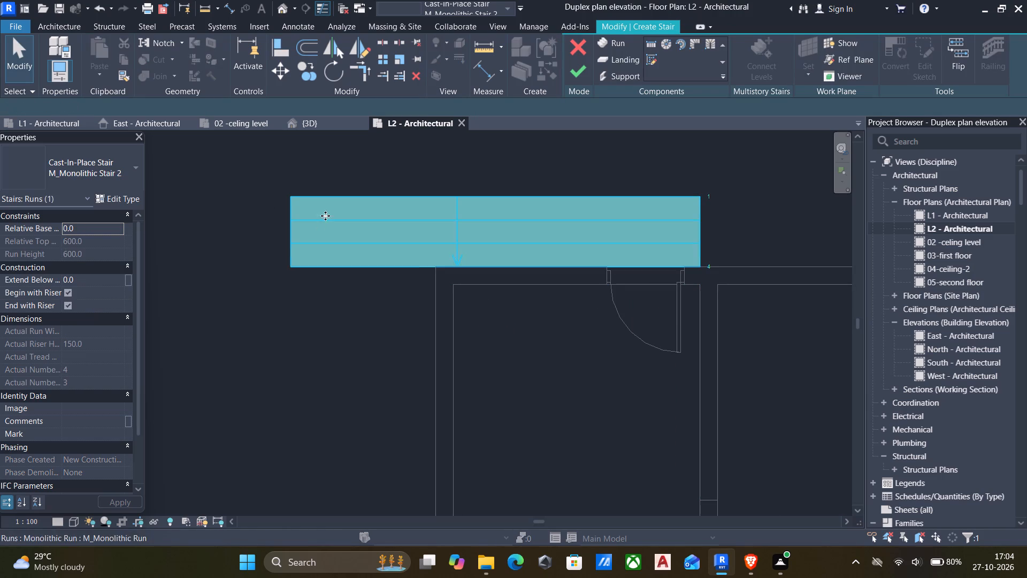
{"action": "left_click", "coordinate": [921, 44]}
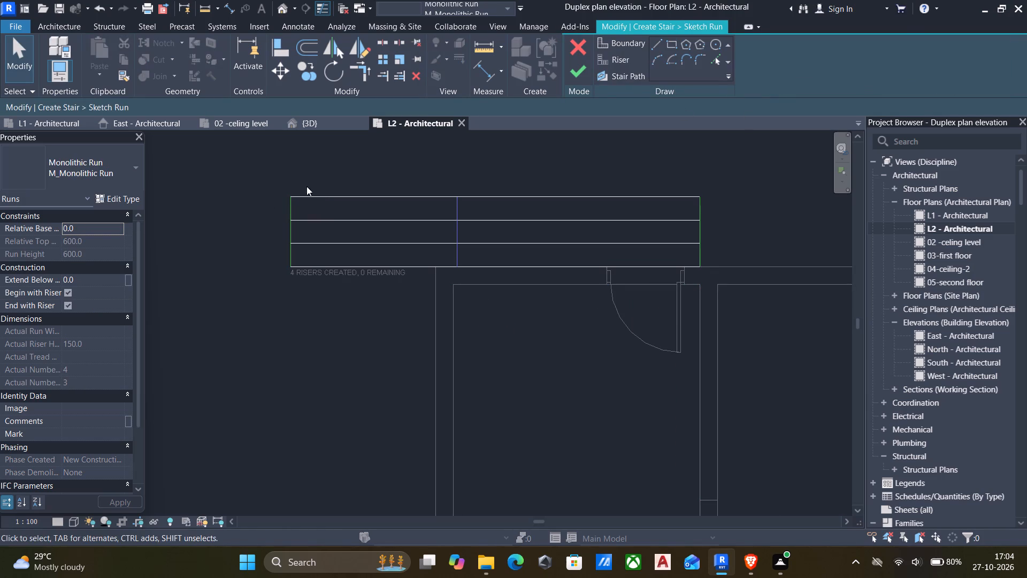
{"action": "left_click_drag", "start_coordinate": [272, 179], "coordinate": [333, 300]}
{"action": "key", "text": "Right"}
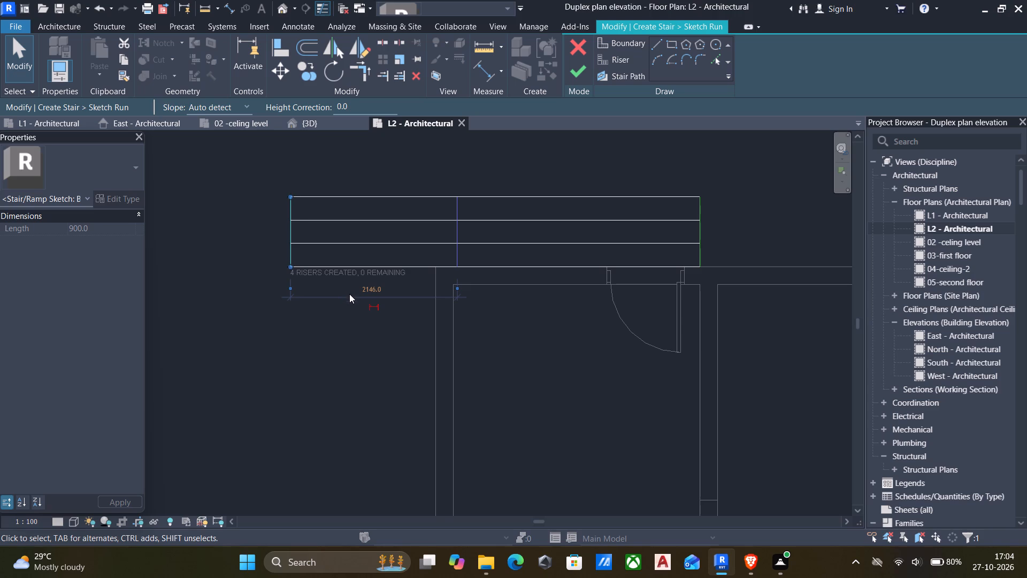
{"action": "key", "text": "Right"}
{"action": "key", "text": "Right"}
{"action": "key", "text": "Right"}
{"action": "key", "text": "Right"}
{"action": "key", "text": "Right"}
{"action": "key", "text": "Right"}
{"action": "key", "text": "Right"}
{"action": "key", "text": "Right"}
{"action": "key", "text": "Right"}
{"action": "key", "text": "Right"}
{"action": "key", "text": "Right"}
{"action": "key", "text": "Right"}
{"action": "key", "text": "Right"}
{"action": "key", "text": "Right"}
{"action": "key", "text": "Right"}
{"action": "key", "text": "Right"}
{"action": "key", "text": "Right"}
{"action": "key", "text": "Right"}
{"action": "key", "text": "Right"}
{"action": "key", "text": "Right"}
{"action": "key", "text": "Right"}
{"action": "key", "text": "Right"}
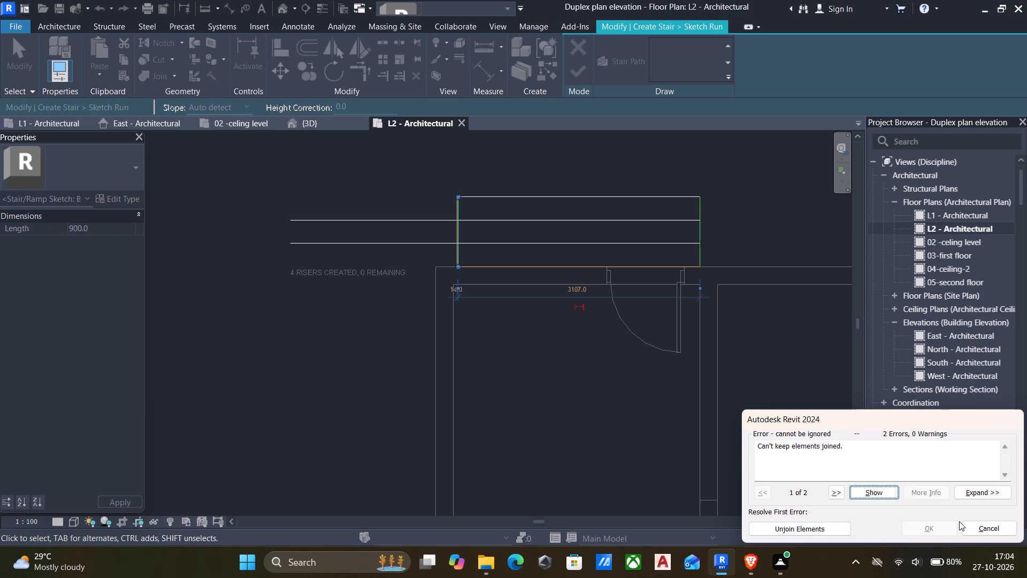
{"action": "left_click", "coordinate": [1002, 524]}
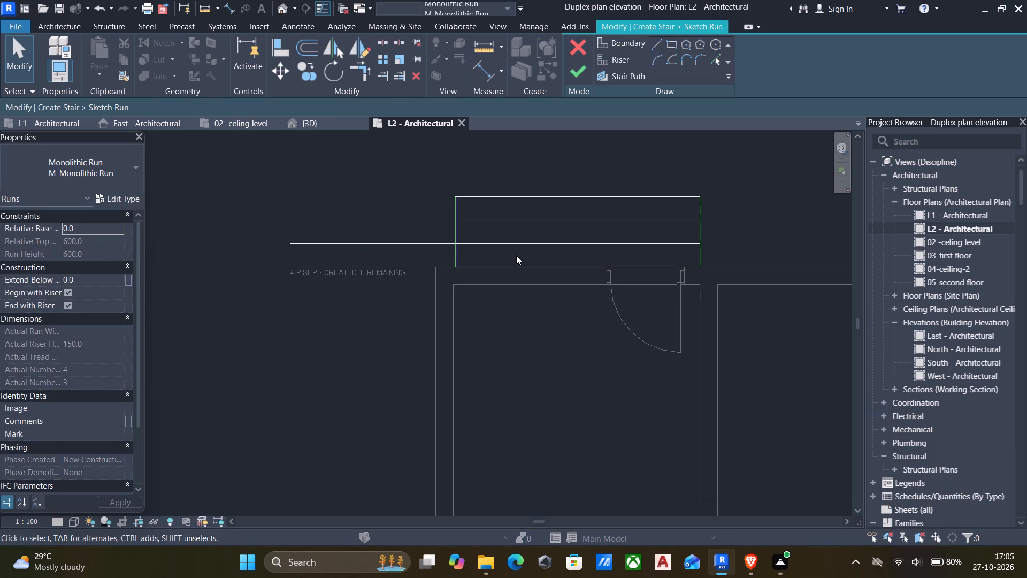
Nudge the stair path line east until it is about 760 mm from the run's east boundary.
{"action": "left_click", "coordinate": [456, 230]}
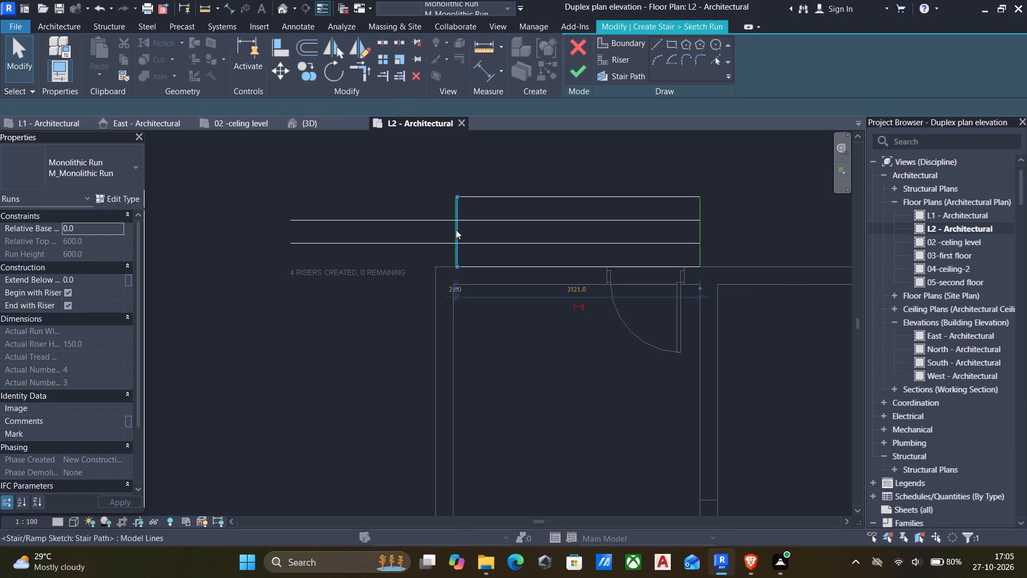
{"action": "key", "text": "Right"}
{"action": "key", "text": "Right"}
{"action": "key", "text": "Right"}
{"action": "key", "text": "Right"}
{"action": "key", "text": "Right"}
{"action": "key", "text": "Right"}
{"action": "key", "text": "Right"}
{"action": "key", "text": "Right"}
{"action": "key", "text": "Right"}
{"action": "key", "text": "Right"}
{"action": "key", "text": "Right"}
{"action": "key", "text": "Right"}
{"action": "key", "text": "Right"}
{"action": "key", "text": "Right"}
{"action": "key", "text": "Right"}
{"action": "key", "text": "Right"}
{"action": "key", "text": "Right"}
{"action": "key", "text": "Right"}
{"action": "key", "text": "Right"}
{"action": "key", "text": "Right"}
{"action": "key", "text": "Right"}
{"action": "key", "text": "Right"}
{"action": "key", "text": "Right"}
{"action": "key", "text": "Right"}
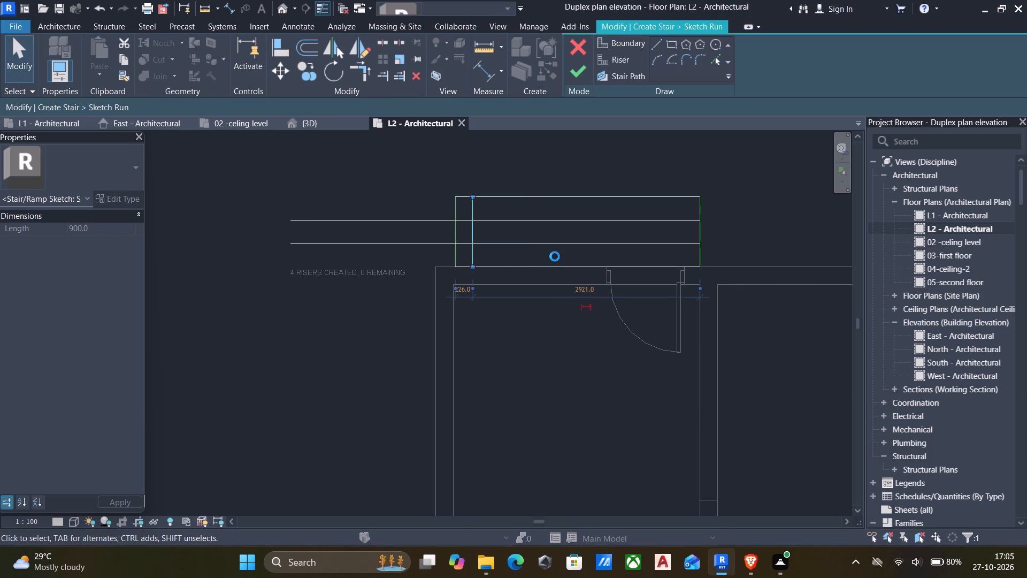
{"action": "key", "text": "Right"}
{"action": "key", "text": "Right"}
{"action": "key", "text": "Right"}
{"action": "key", "text": "Right"}
{"action": "key", "text": "Right"}
{"action": "key", "text": "Right"}
{"action": "key", "text": "Right"}
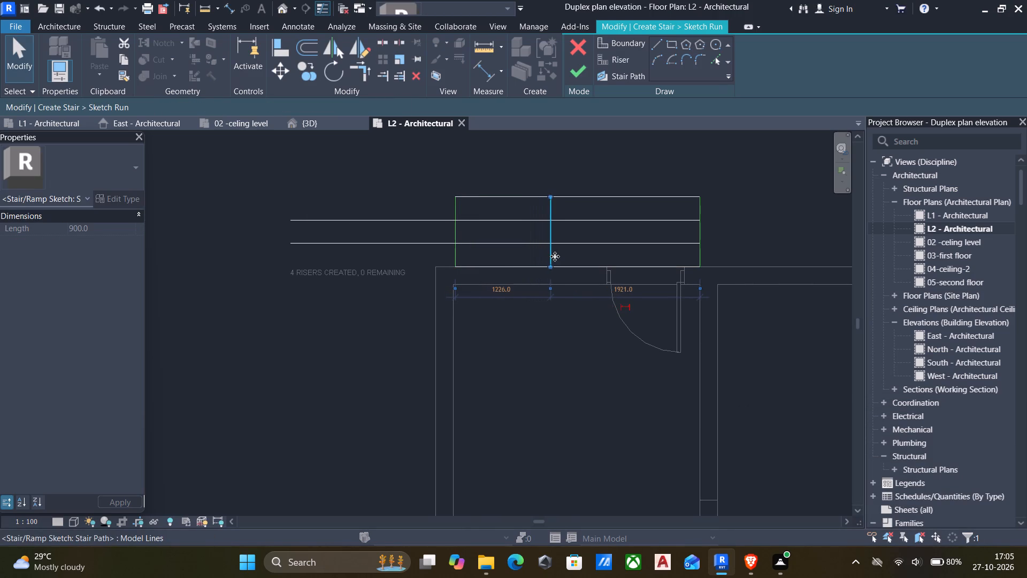
{"action": "key", "text": "Right"}
{"action": "key", "text": "Right"}
{"action": "key", "text": "Right"}
{"action": "key", "text": "Right"}
{"action": "key", "text": "Right"}
{"action": "key", "text": "Right"}
{"action": "key", "text": "Right"}
{"action": "key", "text": "Right"}
{"action": "key", "text": "Right"}
{"action": "key", "text": "Right"}
{"action": "key", "text": "Right"}
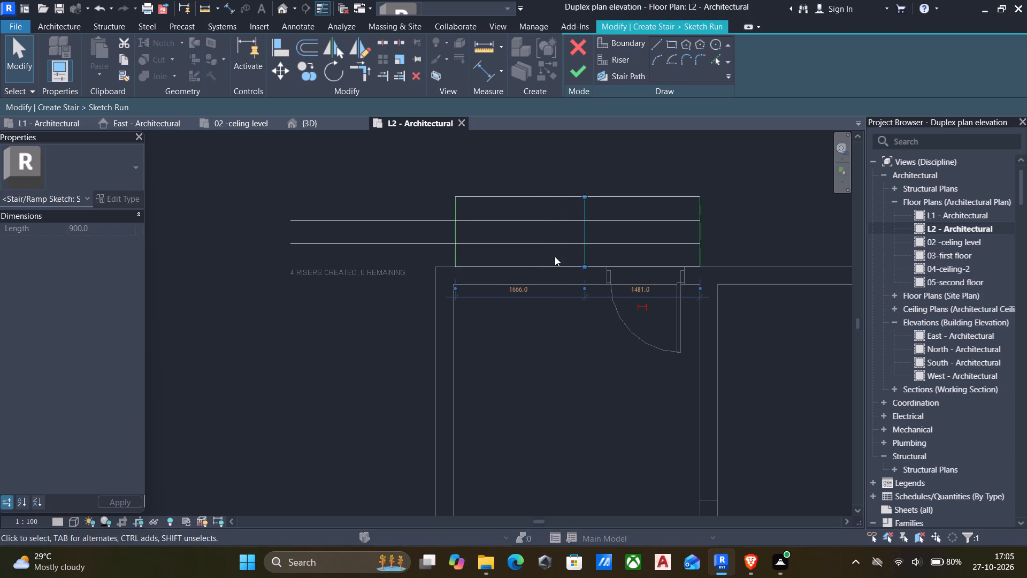
{"action": "key", "text": "Right"}
{"action": "key", "text": "Right"}
{"action": "key", "text": "Right"}
{"action": "key", "text": "Right"}
{"action": "key", "text": "Right"}
{"action": "key", "text": "Right"}
{"action": "key", "text": "Right"}
{"action": "key", "text": "Right"}
{"action": "key", "text": "Right"}
{"action": "key", "text": "Right"}
{"action": "key", "text": "Right"}
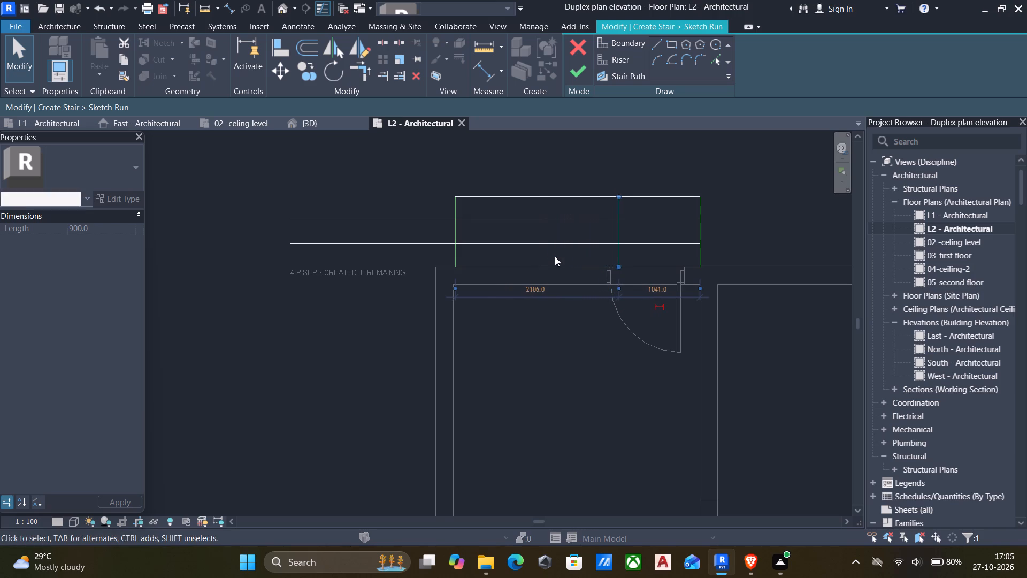
{"action": "key", "text": "Right"}
{"action": "key", "text": "Right"}
{"action": "key", "text": "Right"}
{"action": "key", "text": "Right"}
{"action": "key", "text": "Right"}
{"action": "key", "text": "Right"}
{"action": "key", "text": "Right"}
{"action": "left_click", "coordinate": [541, 344]}
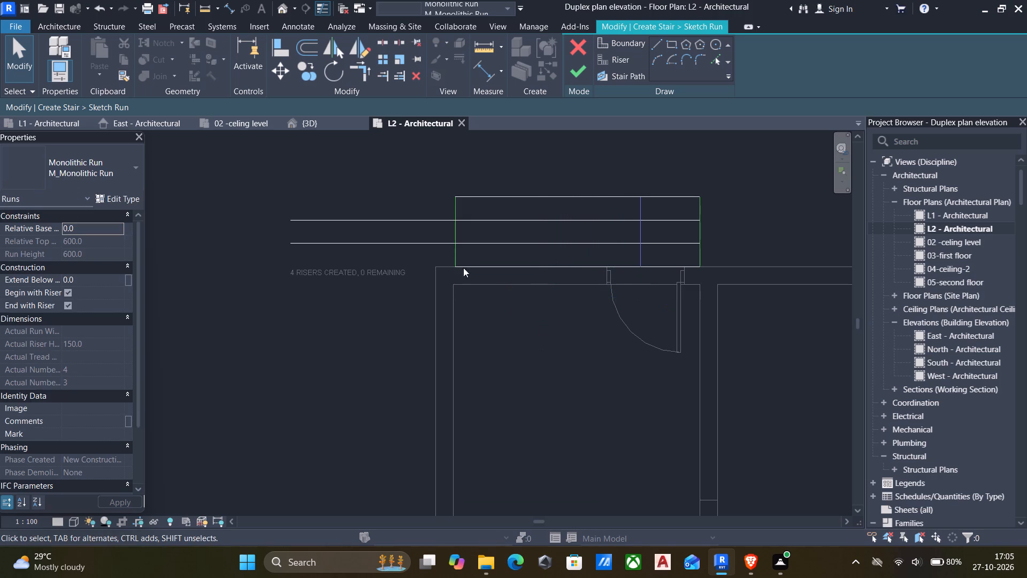
Nudge the run's west boundary line east until it is 1026 mm from the stair path line.
{"action": "left_click", "coordinate": [453, 208]}
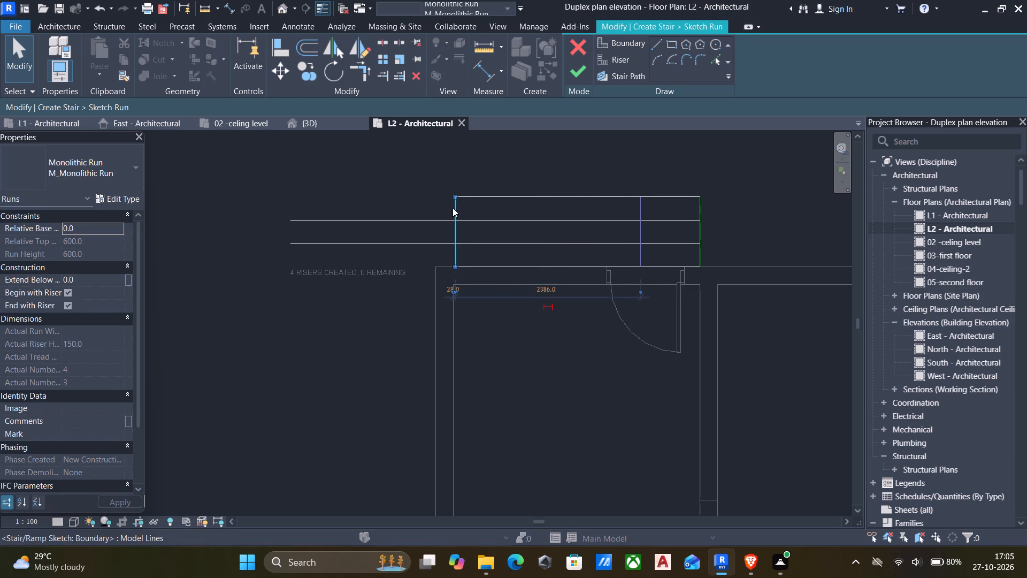
{"action": "key", "text": "Right"}
{"action": "key", "text": "Right"}
{"action": "key", "text": "Right"}
{"action": "key", "text": "Right"}
{"action": "key", "text": "Right"}
{"action": "key", "text": "Right"}
{"action": "key", "text": "Right"}
{"action": "key", "text": "Right"}
{"action": "key", "text": "Right"}
{"action": "key", "text": "Right"}
{"action": "key", "text": "Right"}
{"action": "key", "text": "Right"}
{"action": "key", "text": "Right"}
{"action": "key", "text": "Right"}
{"action": "key", "text": "Right"}
{"action": "key", "text": "Right"}
{"action": "key", "text": "Right"}
{"action": "key", "text": "Right"}
{"action": "key", "text": "Right"}
{"action": "key", "text": "Right"}
{"action": "key", "text": "Right"}
{"action": "key", "text": "Right"}
{"action": "key", "text": "Right"}
{"action": "key", "text": "Right"}
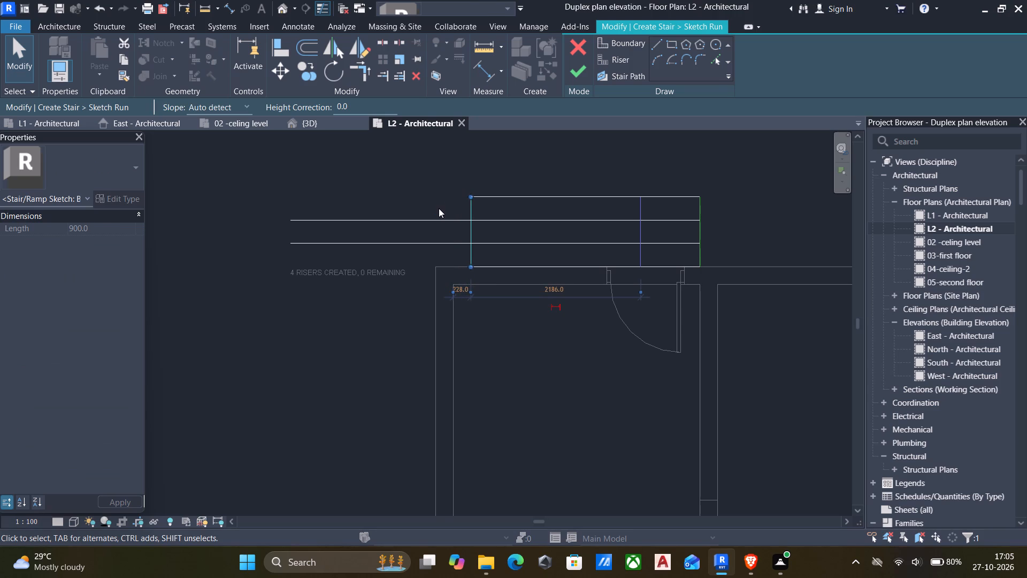
{"action": "key", "text": "Right"}
{"action": "key", "text": "Right"}
{"action": "key", "text": "Right"}
{"action": "key", "text": "Right"}
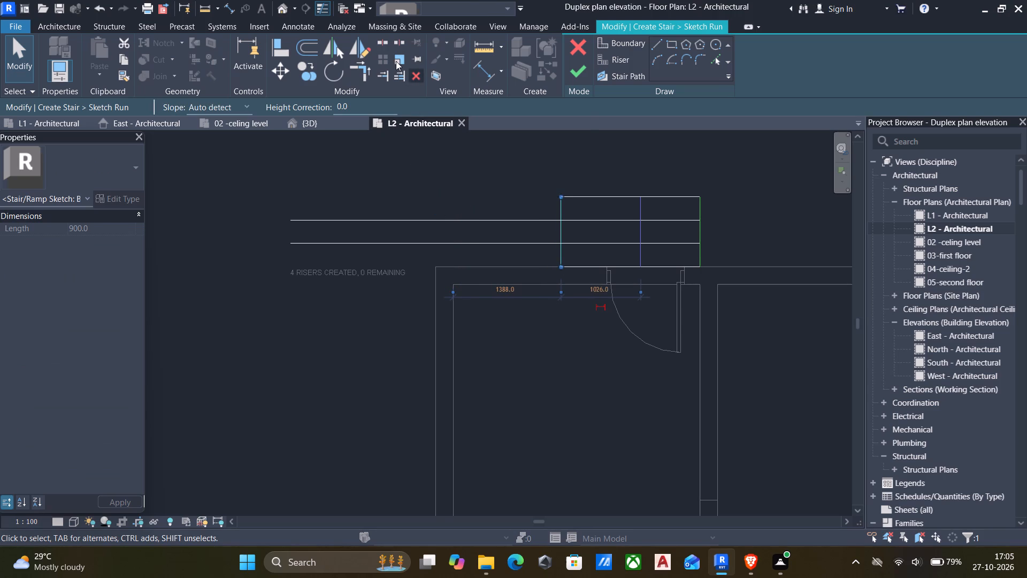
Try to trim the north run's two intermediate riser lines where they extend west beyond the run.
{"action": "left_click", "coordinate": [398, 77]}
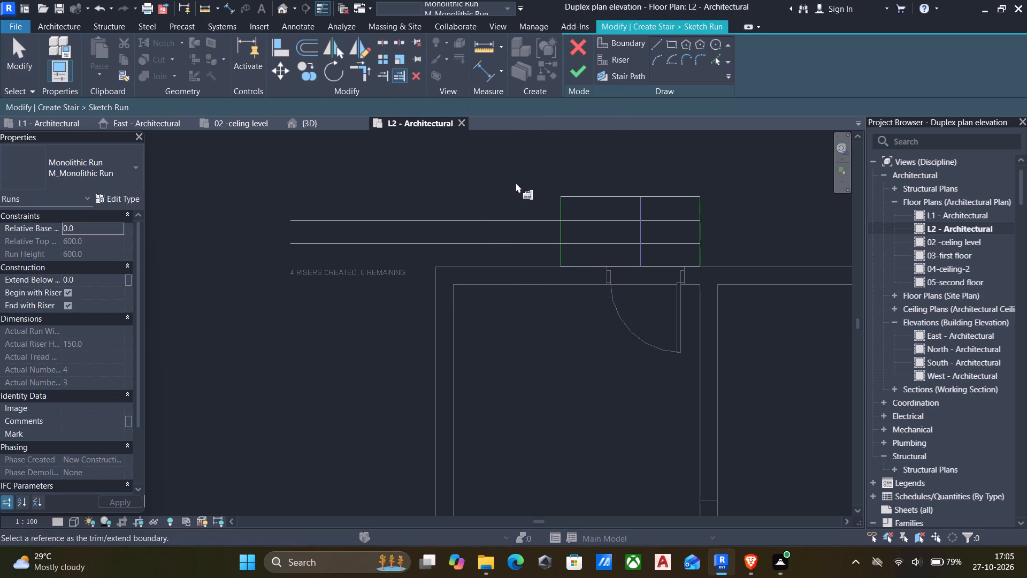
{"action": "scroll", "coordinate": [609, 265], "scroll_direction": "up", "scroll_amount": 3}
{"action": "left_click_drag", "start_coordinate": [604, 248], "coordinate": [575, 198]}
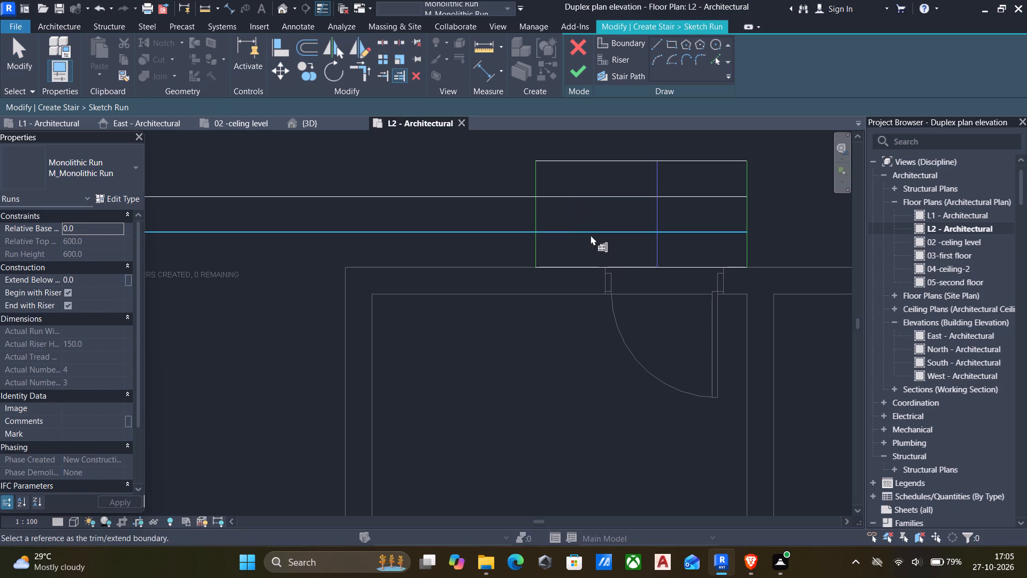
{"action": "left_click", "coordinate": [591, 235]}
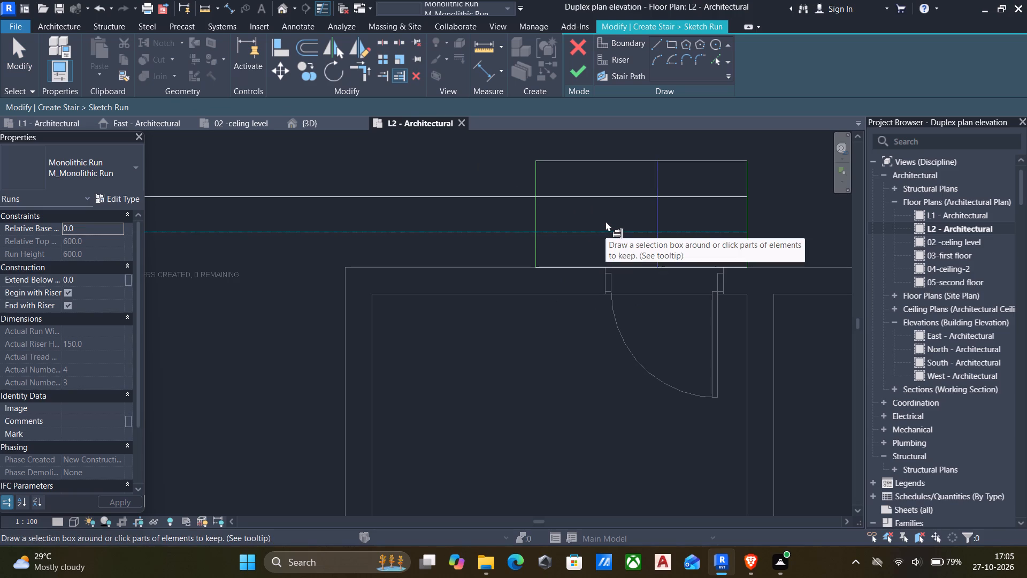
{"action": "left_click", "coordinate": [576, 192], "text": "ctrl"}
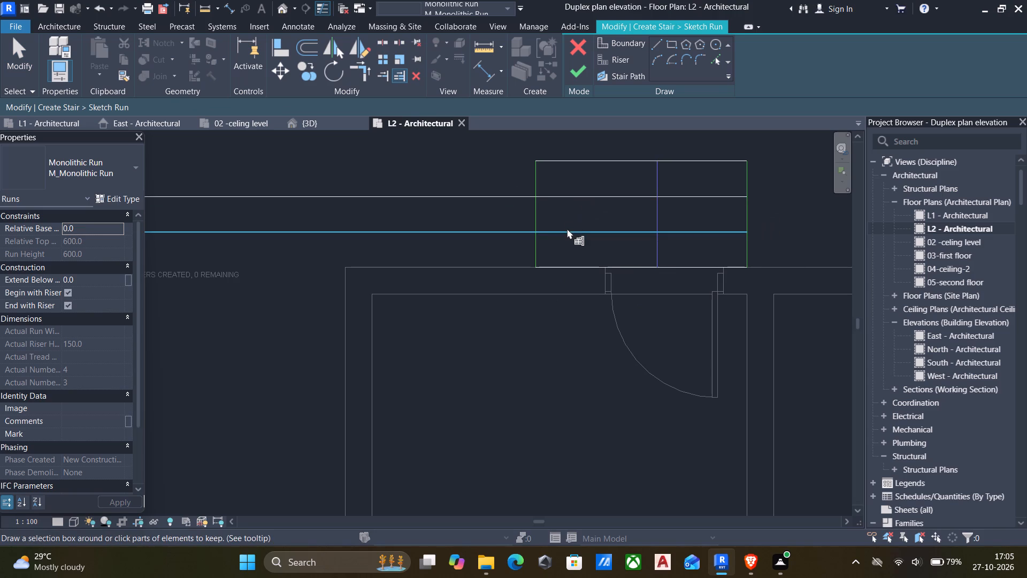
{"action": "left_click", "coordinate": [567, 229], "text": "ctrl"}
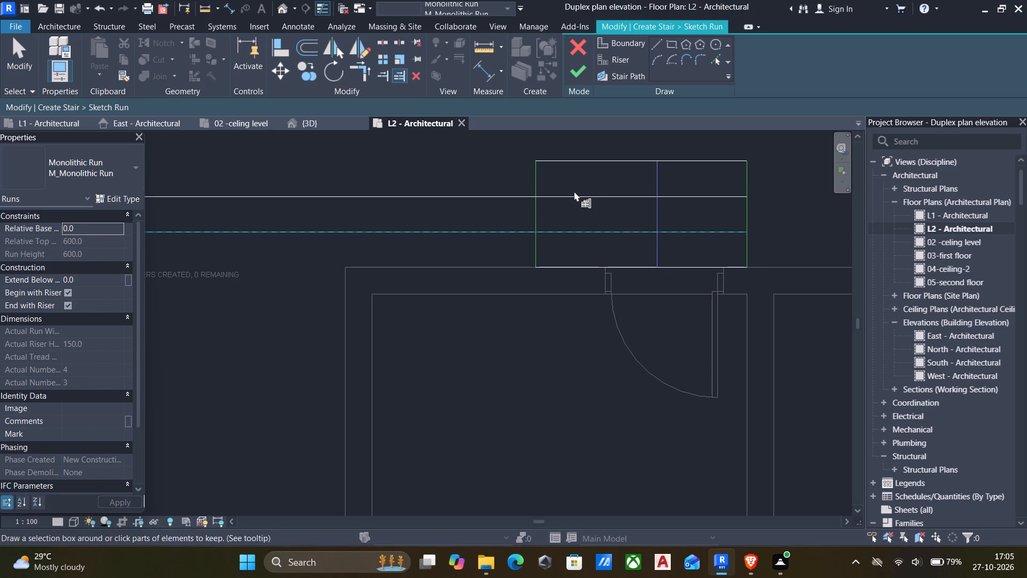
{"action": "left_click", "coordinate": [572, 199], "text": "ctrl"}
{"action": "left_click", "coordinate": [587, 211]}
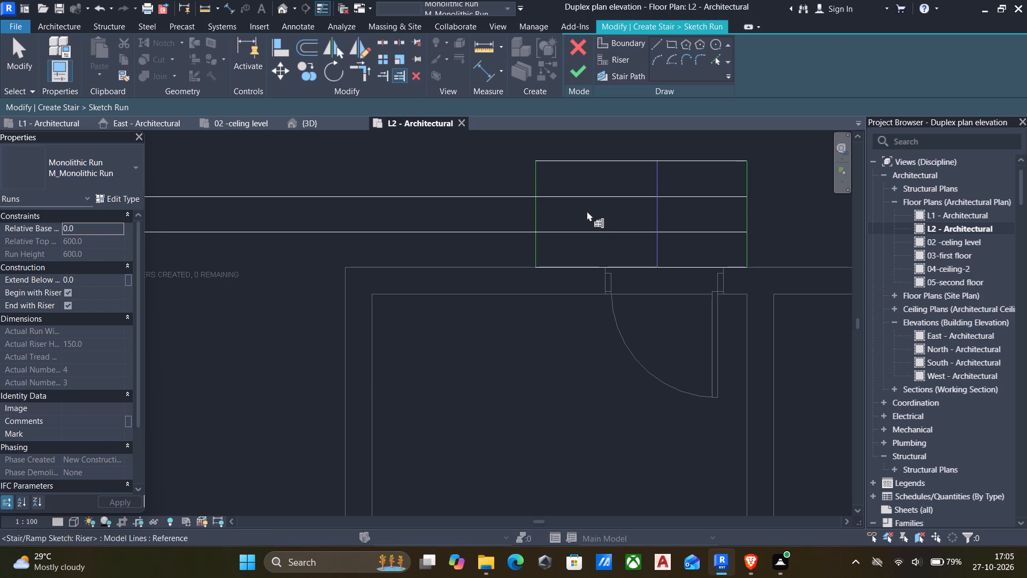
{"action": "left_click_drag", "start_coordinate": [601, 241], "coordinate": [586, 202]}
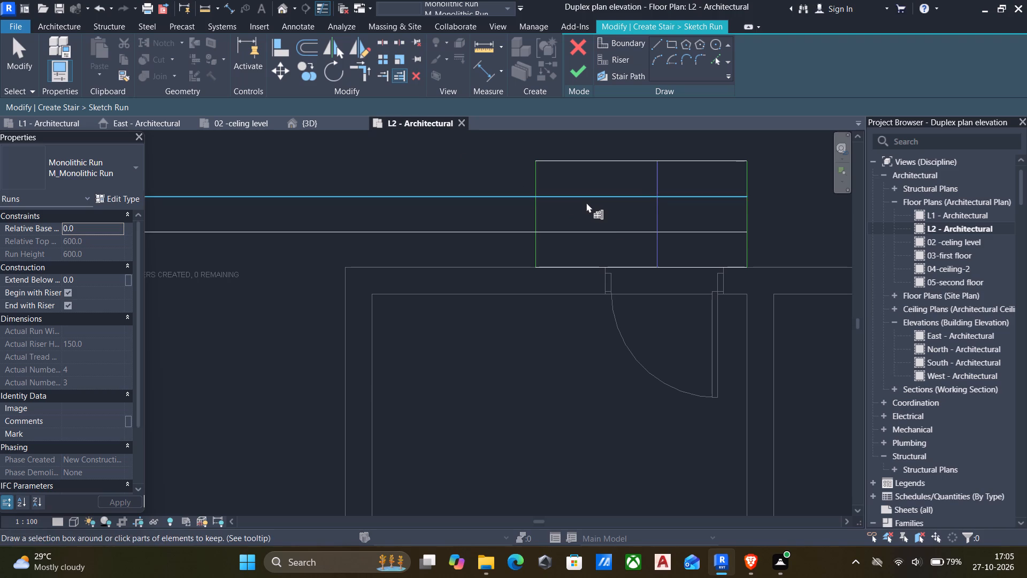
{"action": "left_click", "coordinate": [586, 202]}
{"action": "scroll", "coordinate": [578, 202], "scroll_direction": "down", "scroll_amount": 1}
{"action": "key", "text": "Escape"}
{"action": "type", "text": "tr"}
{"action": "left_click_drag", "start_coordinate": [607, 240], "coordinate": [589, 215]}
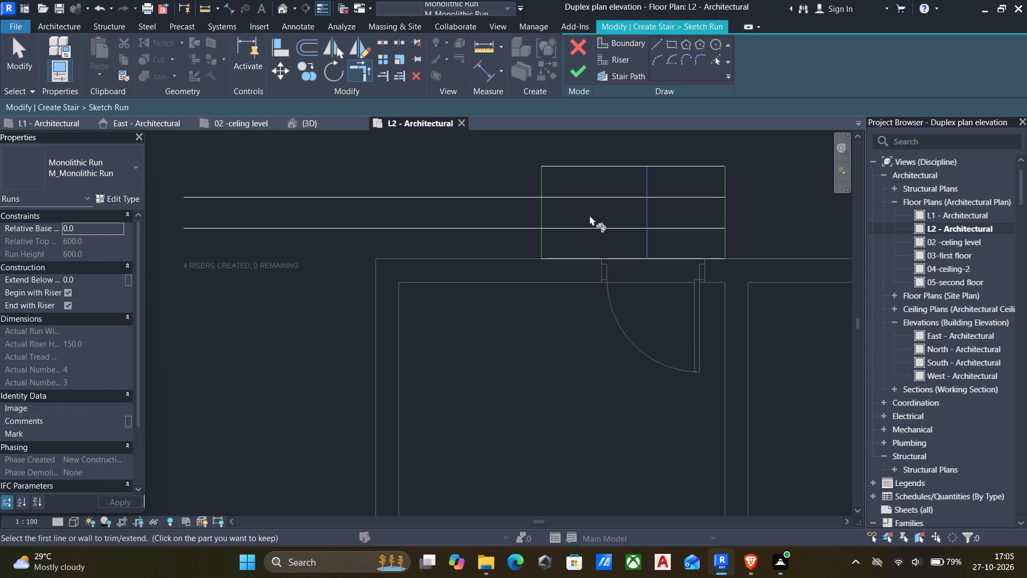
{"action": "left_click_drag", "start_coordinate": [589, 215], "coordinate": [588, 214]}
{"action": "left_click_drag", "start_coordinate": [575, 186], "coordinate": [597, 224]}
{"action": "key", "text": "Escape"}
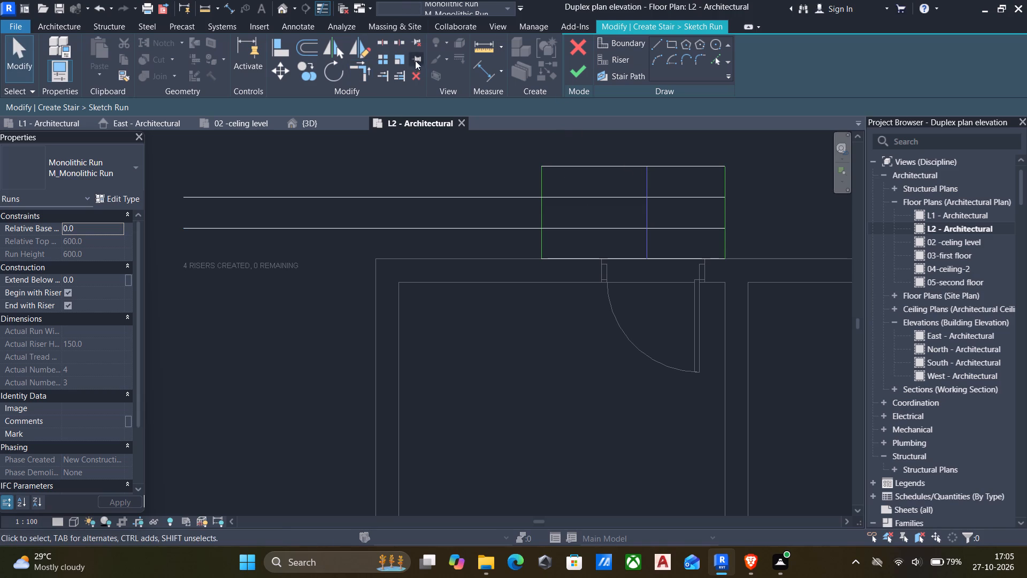
Trim the two intermediate riser lines back to the run's west boundary line, and finish the run sketch and the stair edit.
{"action": "left_click", "coordinate": [393, 74]}
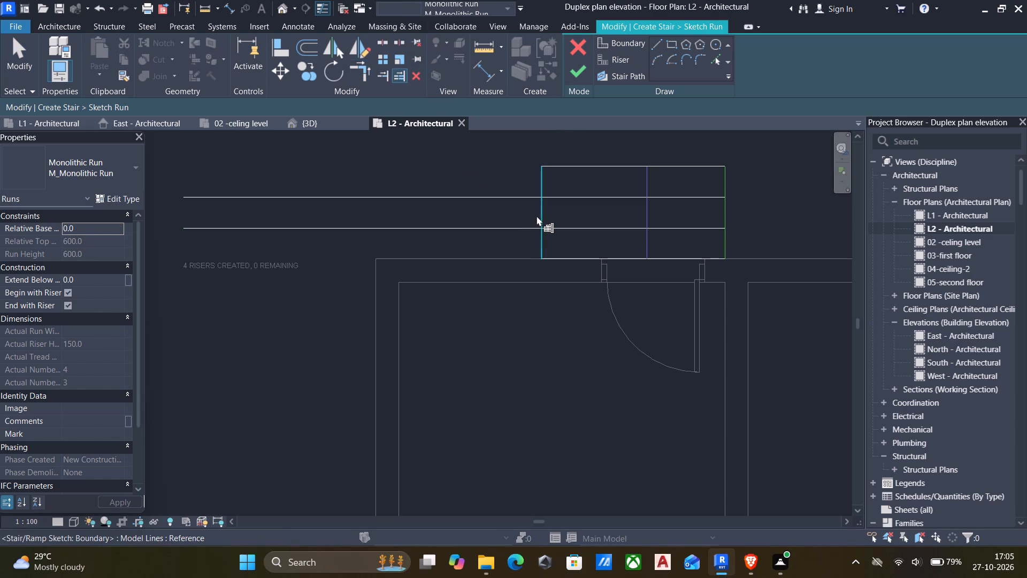
{"action": "left_click", "coordinate": [537, 216]}
{"action": "left_click_drag", "start_coordinate": [597, 242], "coordinate": [578, 207]}
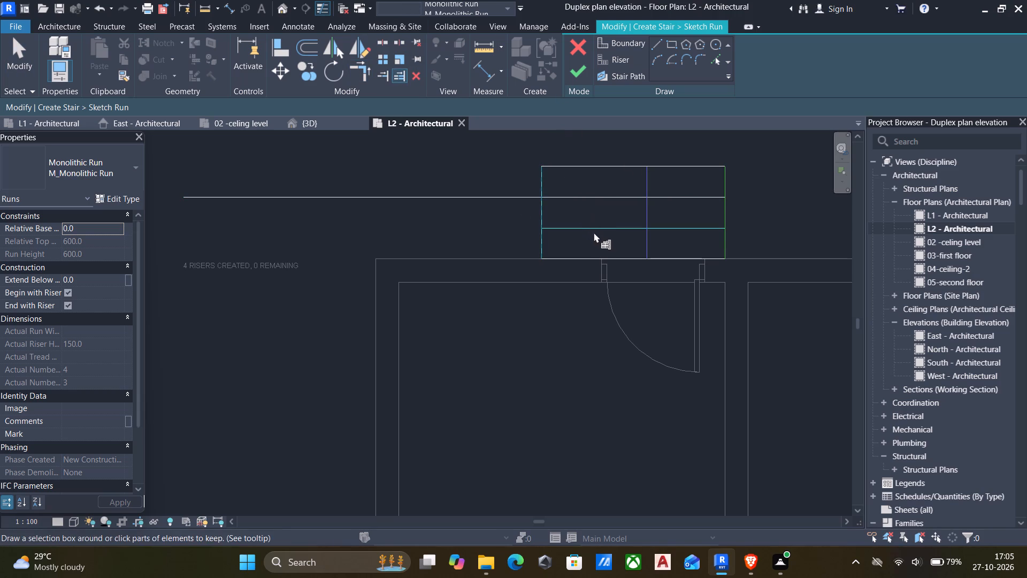
{"action": "left_click_drag", "start_coordinate": [595, 238], "coordinate": [565, 181]}
{"action": "scroll", "coordinate": [533, 189], "scroll_direction": "down", "scroll_amount": 4}
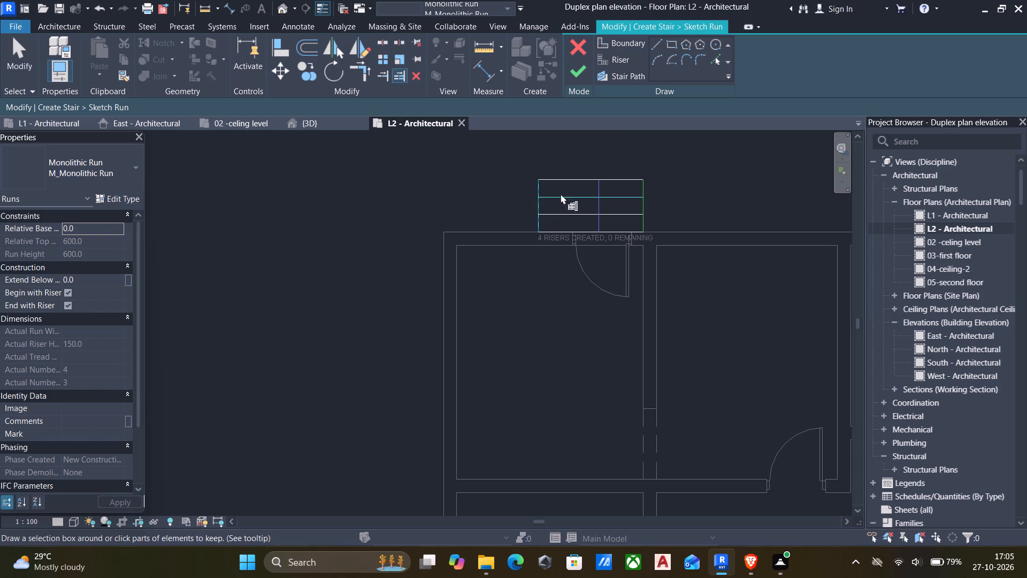
{"action": "left_click", "coordinate": [577, 75]}
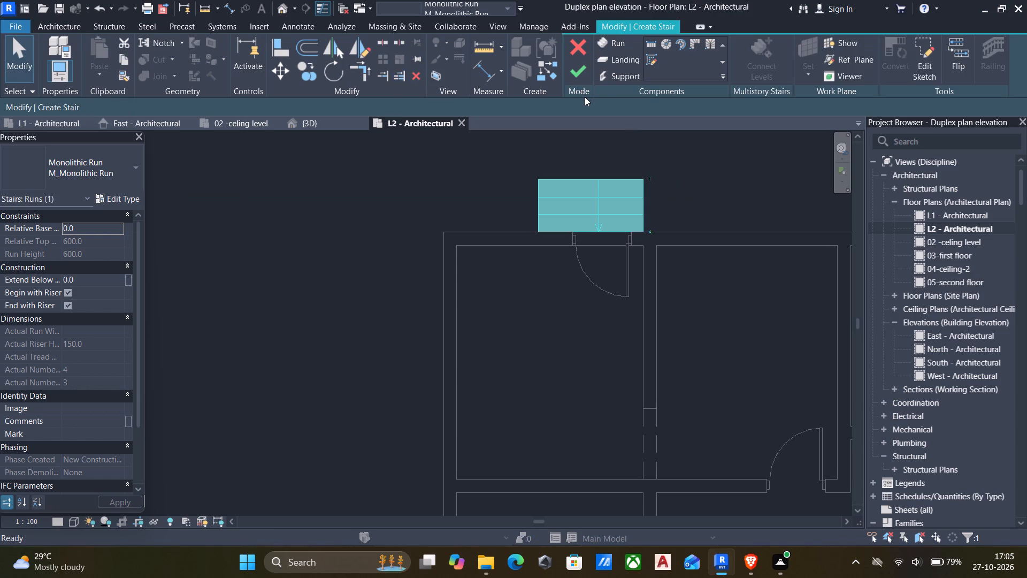
{"action": "left_click", "coordinate": [576, 74]}
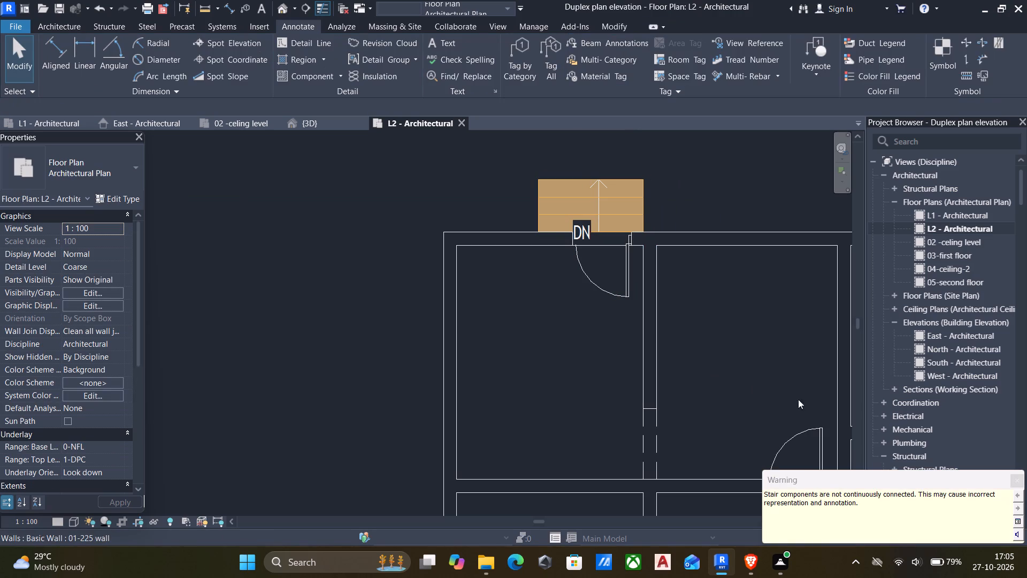
Examine the front stair and the narrowed north stair run against the building in the 3D view.
{"action": "left_click", "coordinate": [277, 6]}
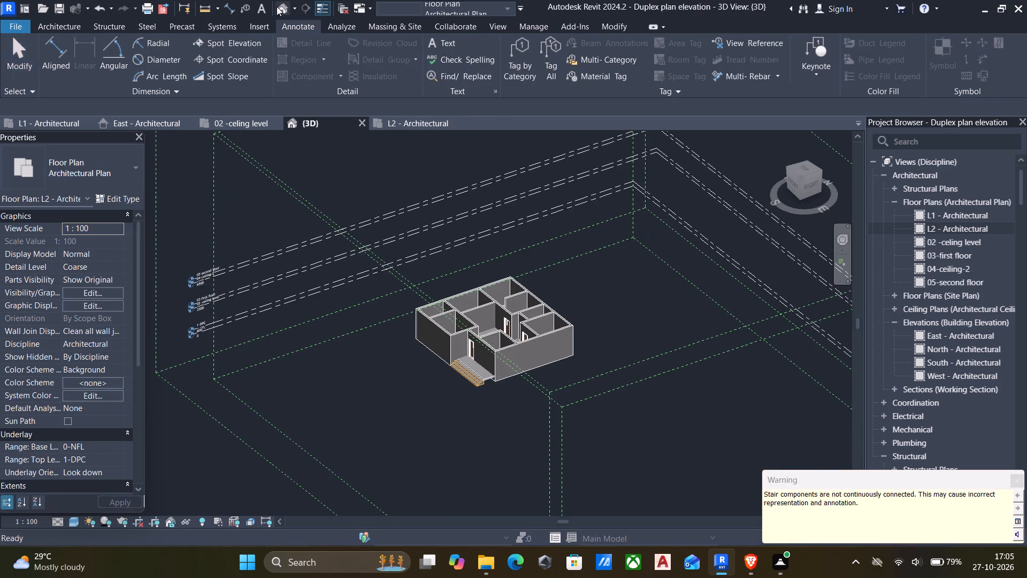
{"action": "scroll", "coordinate": [539, 399], "scroll_direction": "up", "scroll_amount": 6}
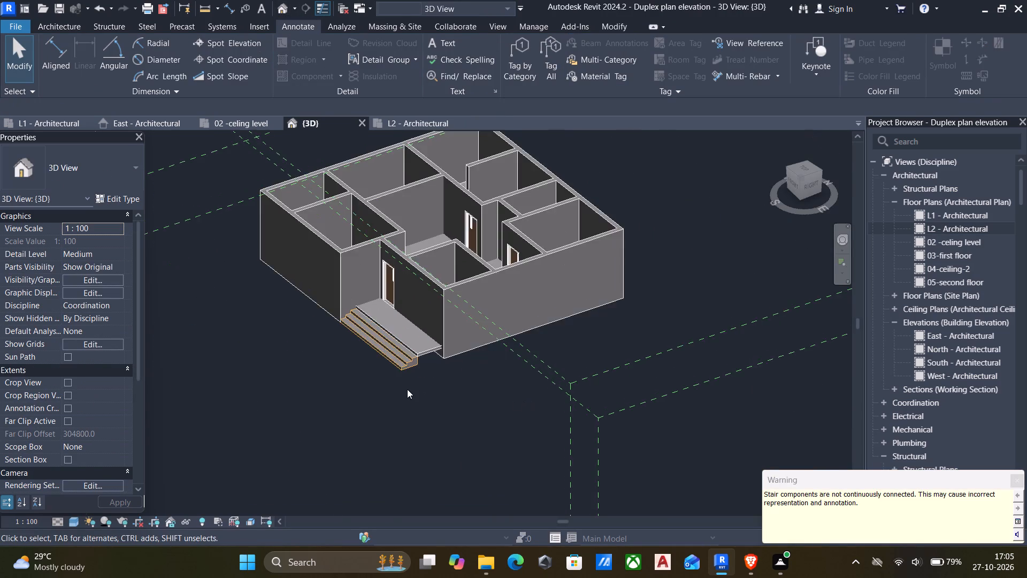
{"action": "scroll", "coordinate": [407, 389], "scroll_direction": "up", "scroll_amount": 6}
{"action": "key", "text": "Escape"}
{"action": "scroll", "coordinate": [515, 359], "scroll_direction": "down", "scroll_amount": 5}
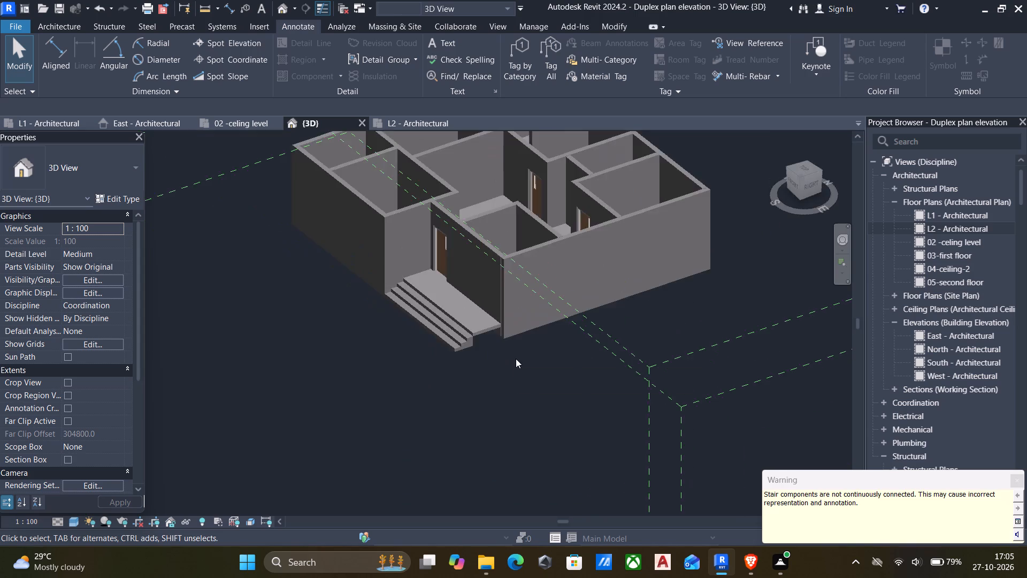
{"action": "middle_click_drag", "start_coordinate": [516, 359], "coordinate": [132, 257]}
{"action": "scroll", "coordinate": [421, 392], "scroll_direction": "down", "scroll_amount": 4}
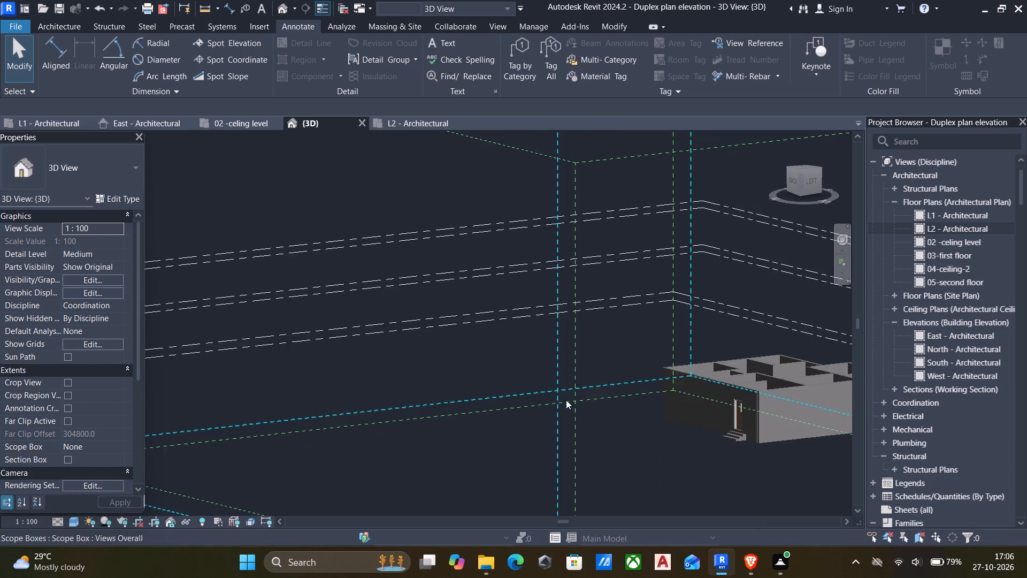
{"action": "scroll", "coordinate": [590, 394], "scroll_direction": "down", "scroll_amount": 2}
{"action": "middle_click_drag", "start_coordinate": [591, 394], "coordinate": [373, 256]}
{"action": "scroll", "coordinate": [380, 290], "scroll_direction": "up", "scroll_amount": 3}
{"action": "scroll", "coordinate": [550, 299], "scroll_direction": "up", "scroll_amount": 12}
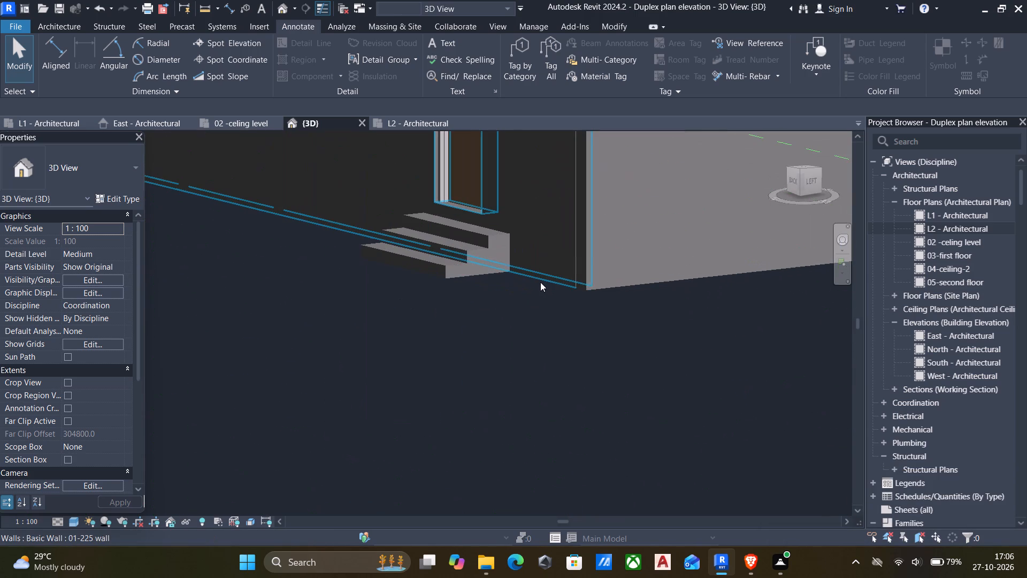
{"action": "scroll", "coordinate": [593, 328], "scroll_direction": "down", "scroll_amount": 6}
{"action": "middle_click_drag", "start_coordinate": [593, 328], "coordinate": [714, 374], "text": "shift"}
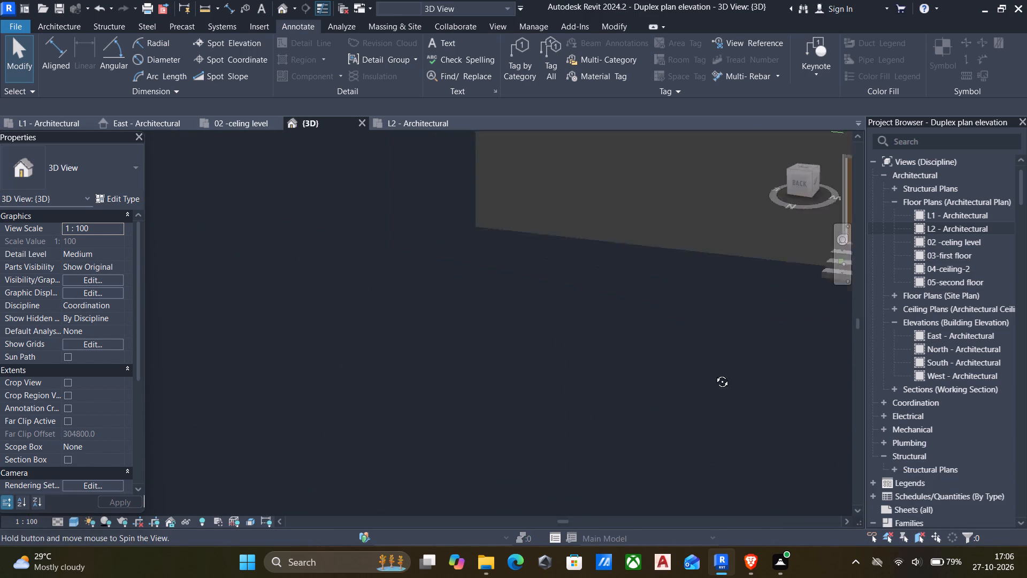
{"action": "middle_click_drag", "start_coordinate": [714, 374], "coordinate": [738, 379], "text": "shift"}
{"action": "middle_click", "coordinate": [738, 379], "text": "shift"}
{"action": "scroll", "coordinate": [738, 379], "scroll_direction": "down", "scroll_amount": 6, "text": "shift"}
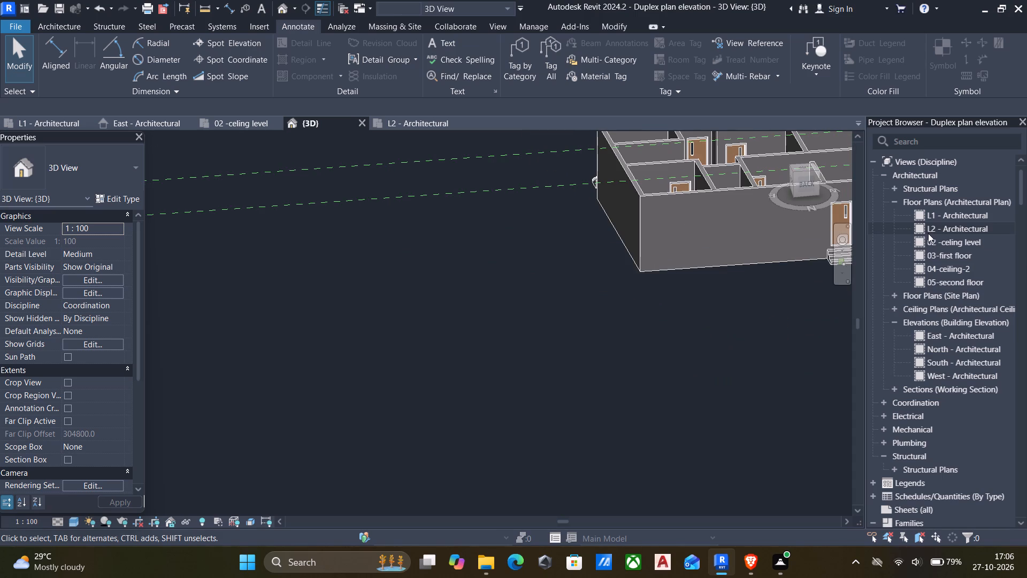
Return to the L2 - Architectural floor plan and review the room layout between the north and south stairs.
{"action": "double_click", "coordinate": [916, 226]}
{"action": "scroll", "coordinate": [622, 320], "scroll_direction": "down", "scroll_amount": 5}
{"action": "middle_click_drag", "start_coordinate": [620, 323], "coordinate": [605, 298]}
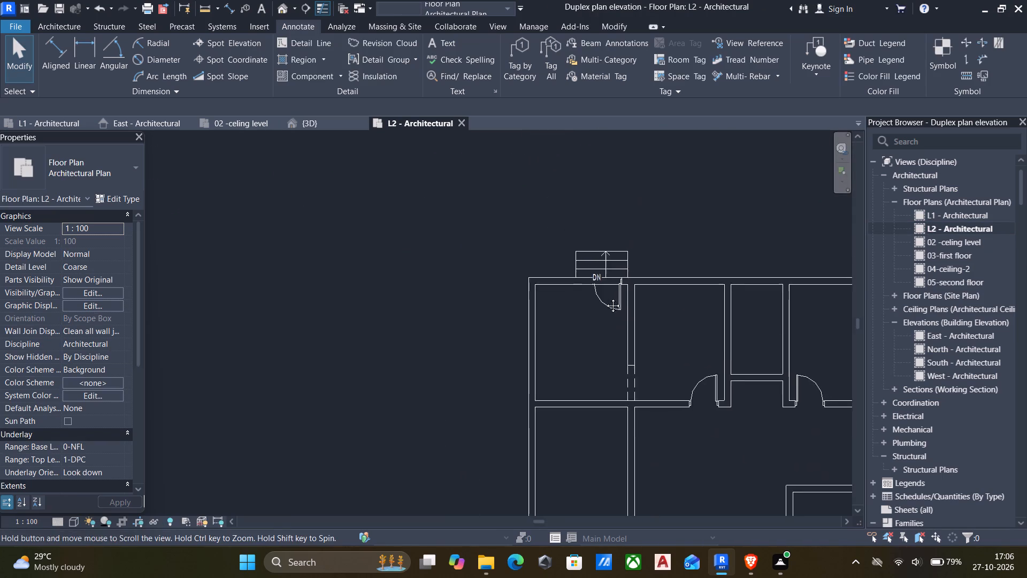
{"action": "middle_click_drag", "start_coordinate": [605, 298], "coordinate": [583, 271]}
{"action": "middle_click_drag", "start_coordinate": [593, 374], "coordinate": [590, 349]}
{"action": "scroll", "coordinate": [590, 349], "scroll_direction": "up", "scroll_amount": 1}
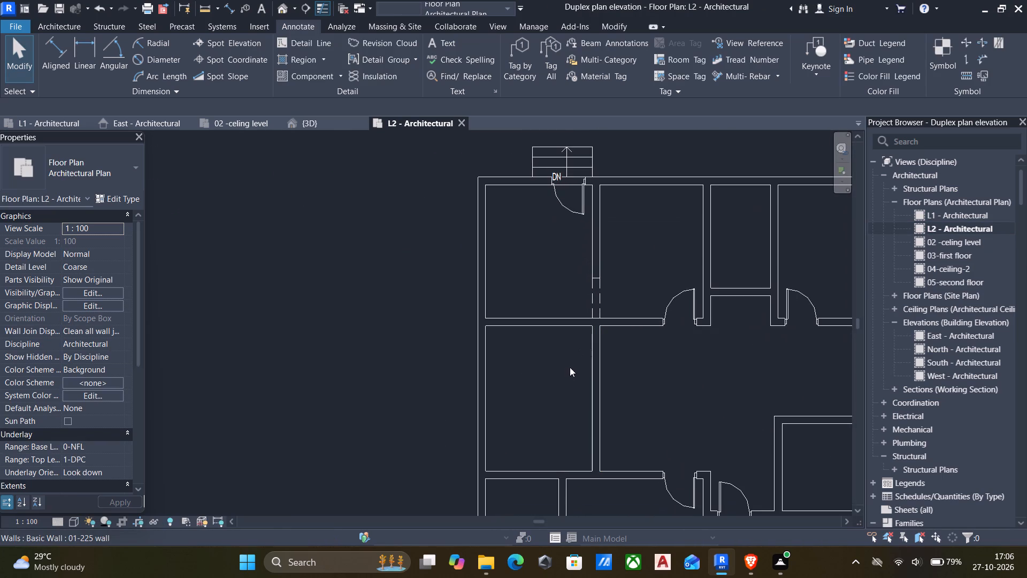
{"action": "scroll", "coordinate": [551, 389], "scroll_direction": "down", "scroll_amount": 8}
{"action": "middle_click_drag", "start_coordinate": [550, 393], "coordinate": [524, 363]}
{"action": "scroll", "coordinate": [523, 363], "scroll_direction": "up", "scroll_amount": 1}
{"action": "scroll", "coordinate": [498, 408], "scroll_direction": "up", "scroll_amount": 5}
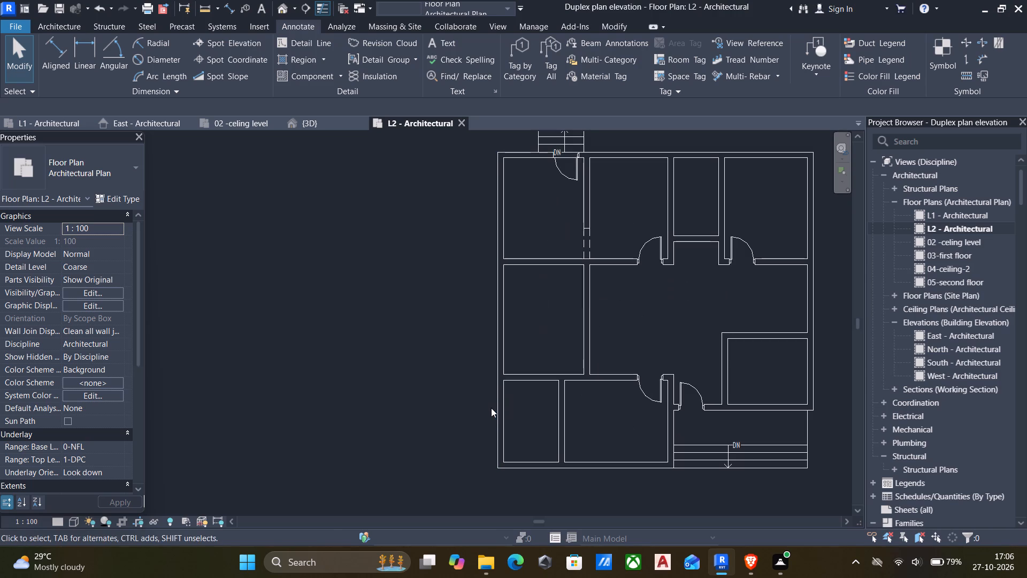
Start the Wall command and duplicate the 01-225 wall type under the name 02-150 wall.
{"action": "type", "text": "wa"}
{"action": "left_click", "coordinate": [120, 197]}
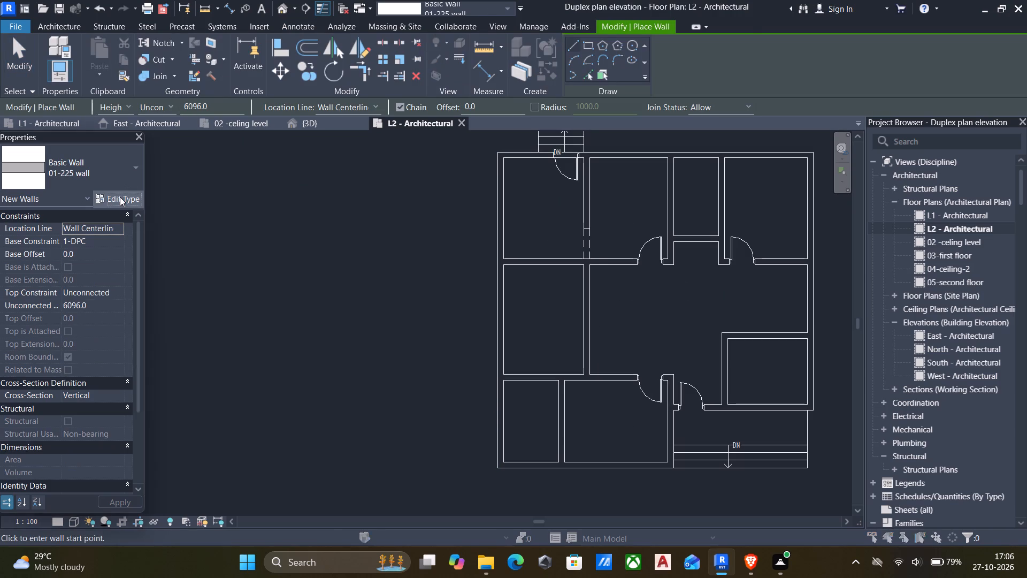
{"action": "left_click", "coordinate": [749, 115]}
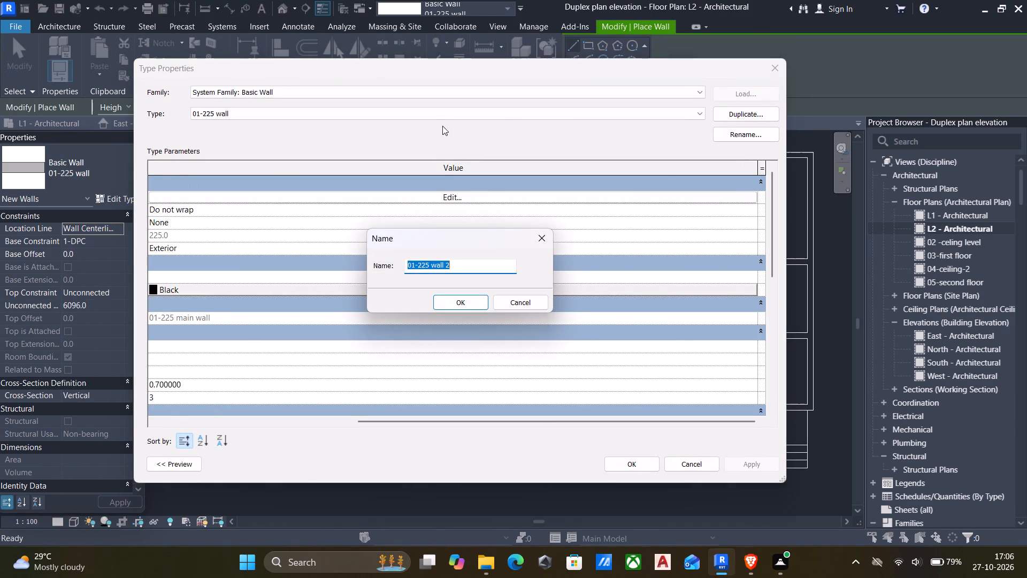
{"action": "key", "text": "BackSpace"}
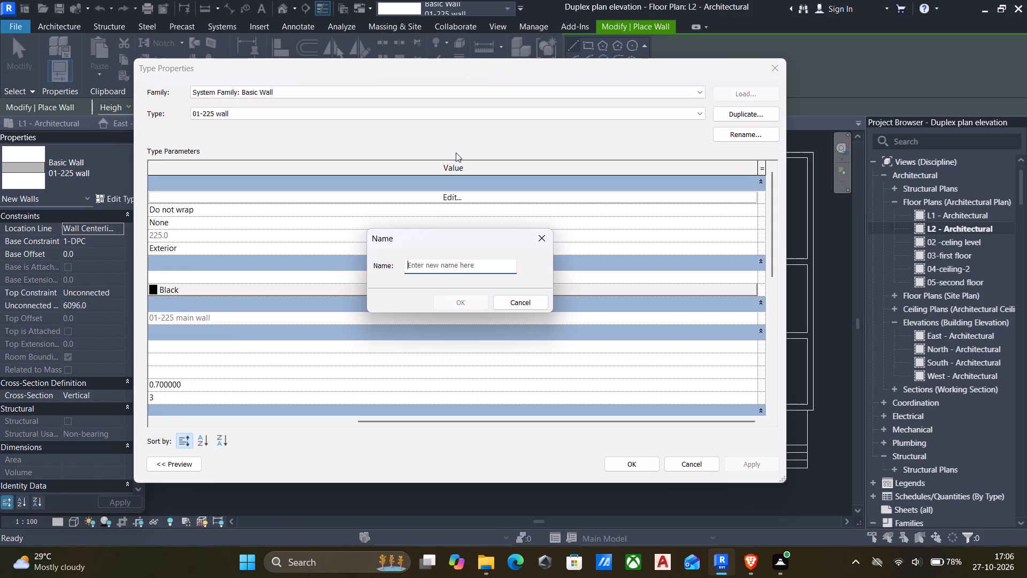
{"action": "key", "text": "0"}
{"action": "type", "text": "2-"}
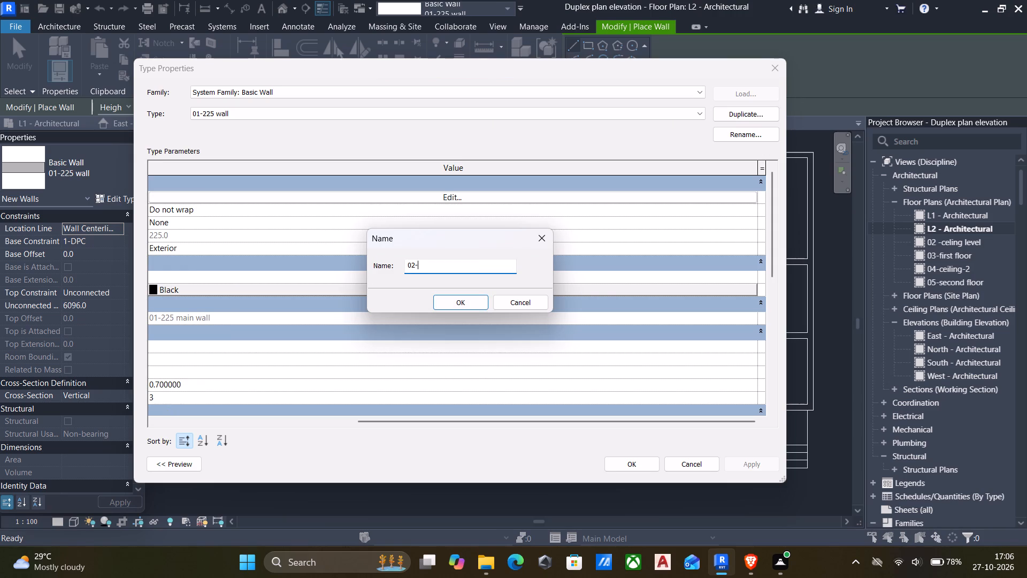
{"action": "type", "text": "150"}
{"action": "key", "text": "space"}
{"action": "type", "text": "wall"}
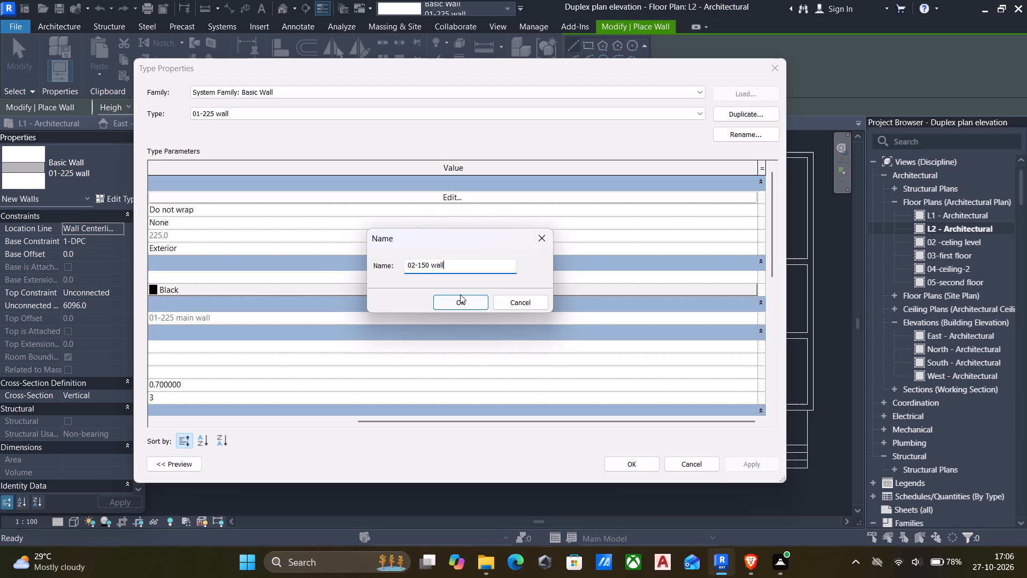
{"action": "left_click", "coordinate": [458, 294]}
Set the structure layer thickness of the 02-150 wall type to 150 mm and apply the type for wall placement.
{"action": "left_click", "coordinate": [457, 197]}
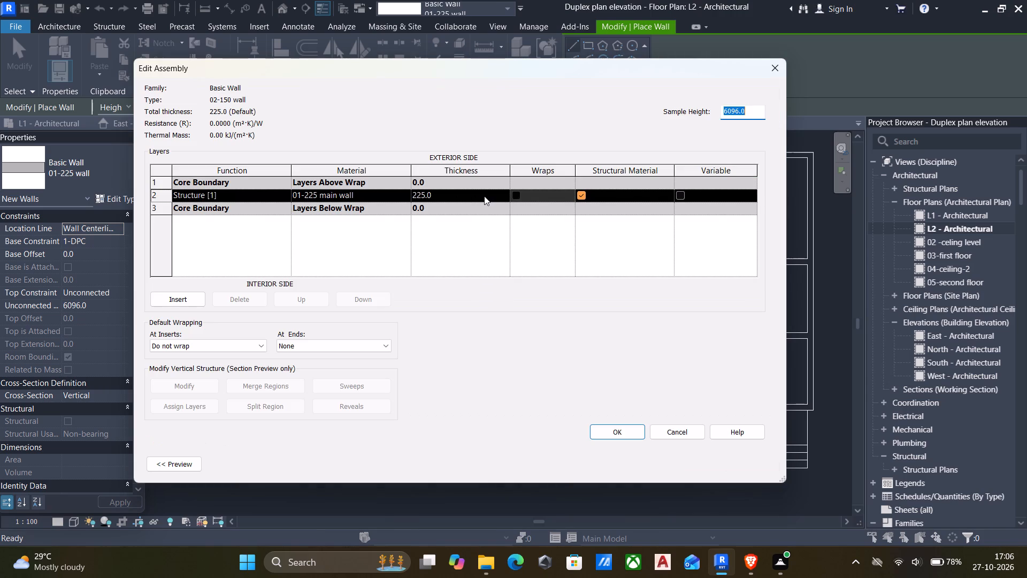
{"action": "left_click", "coordinate": [474, 196]}
{"action": "type", "text": "150"}
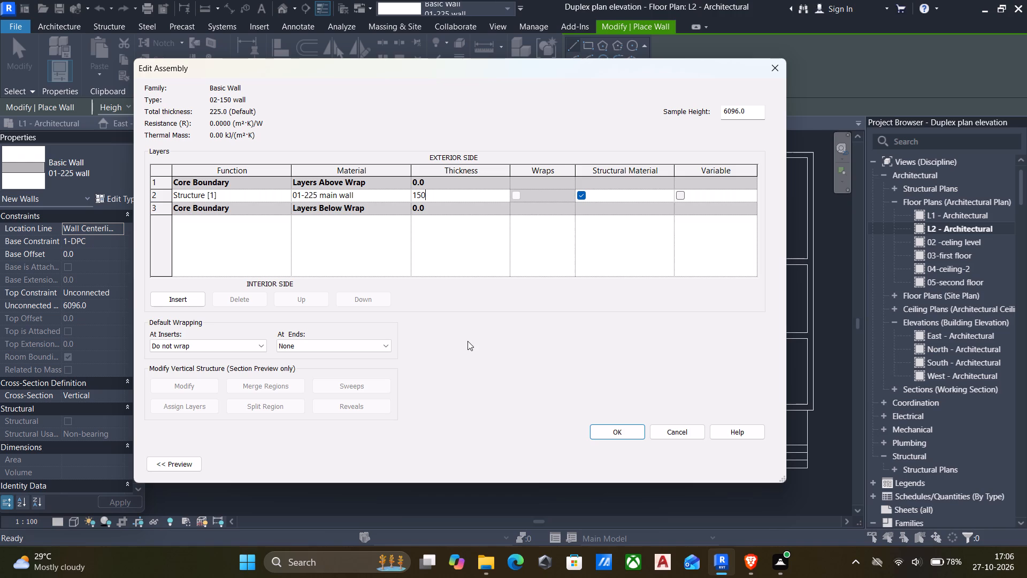
{"action": "left_click", "coordinate": [627, 432]}
{"action": "left_click", "coordinate": [763, 466]}
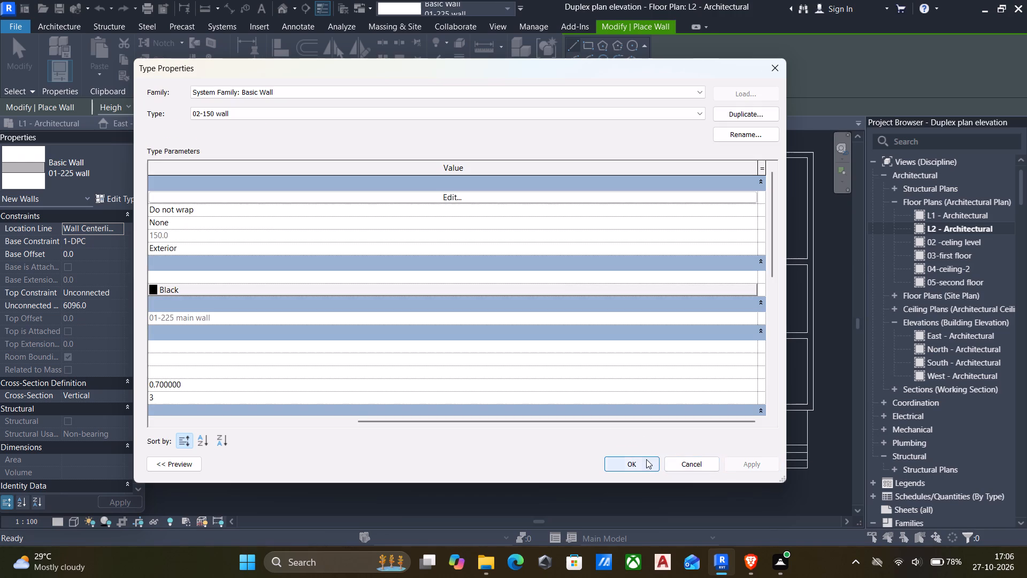
{"action": "left_click", "coordinate": [646, 459]}
{"action": "scroll", "coordinate": [536, 411], "scroll_direction": "up", "scroll_amount": 3}
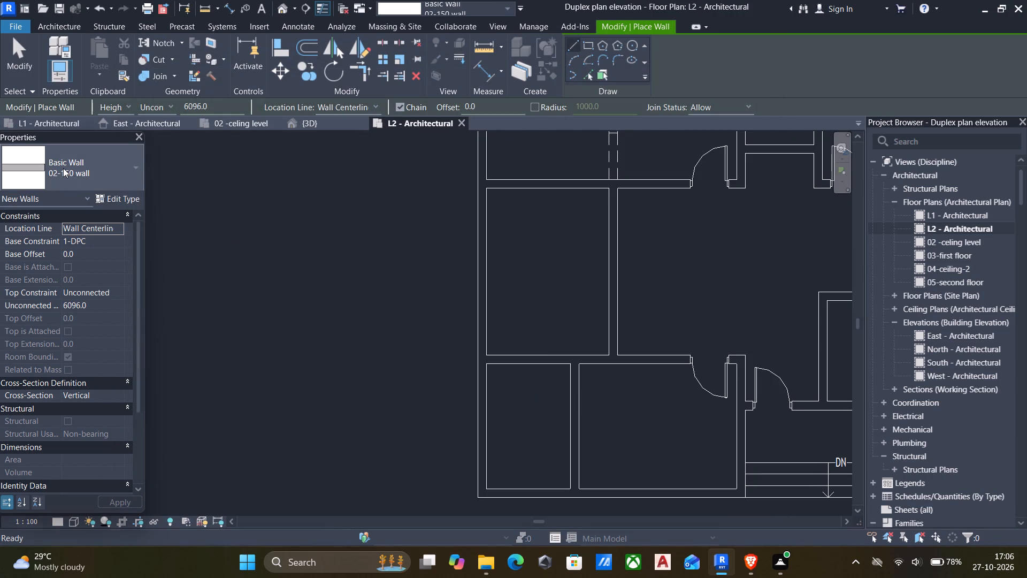
Draw a 02-150 wall from the west exterior wall east to the parallel partition, dividing the small southwest room.
{"action": "left_click", "coordinate": [63, 168]}
{"action": "left_click", "coordinate": [64, 224]}
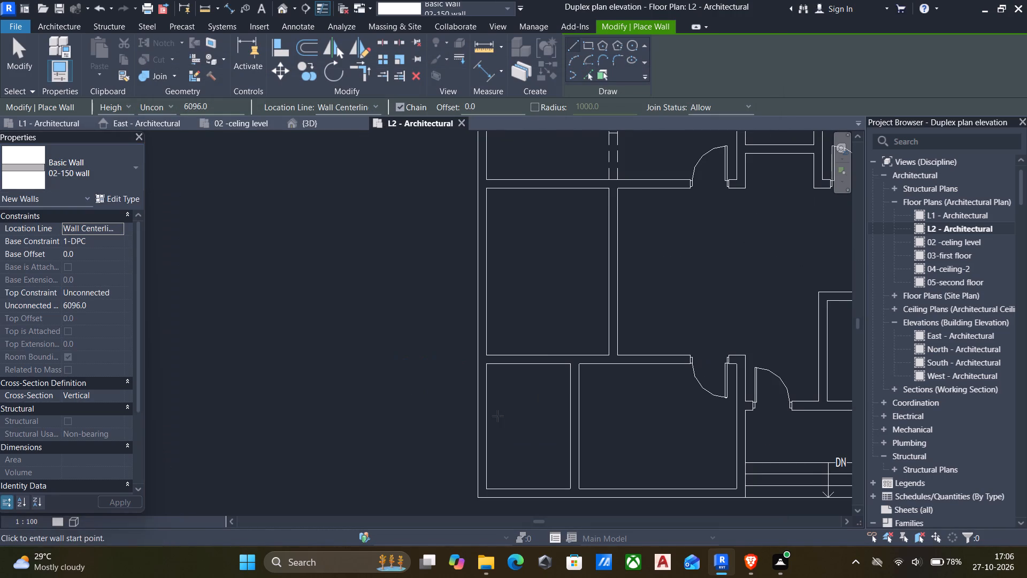
{"action": "left_click", "coordinate": [488, 425]}
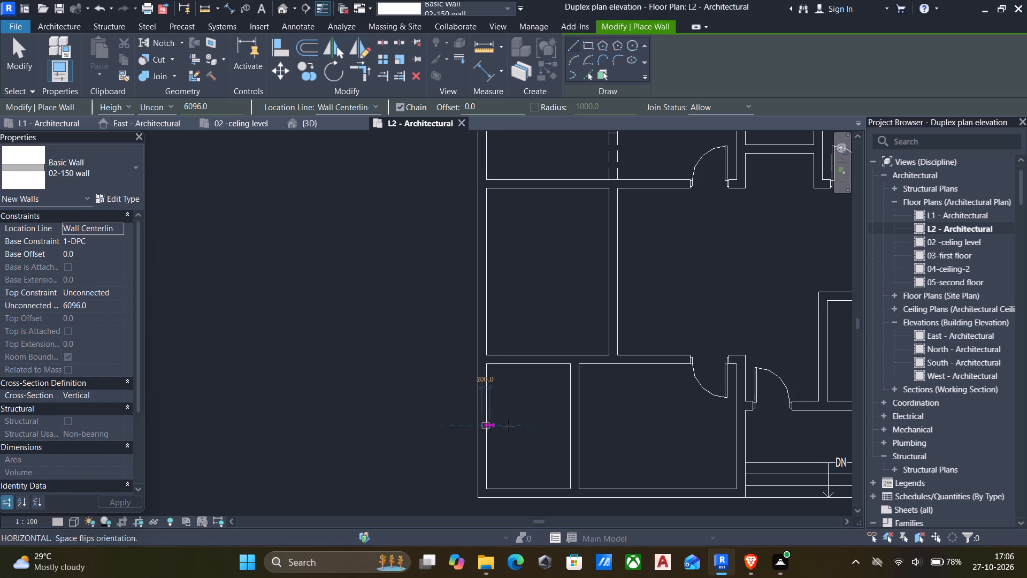
{"action": "left_click", "coordinate": [572, 424]}
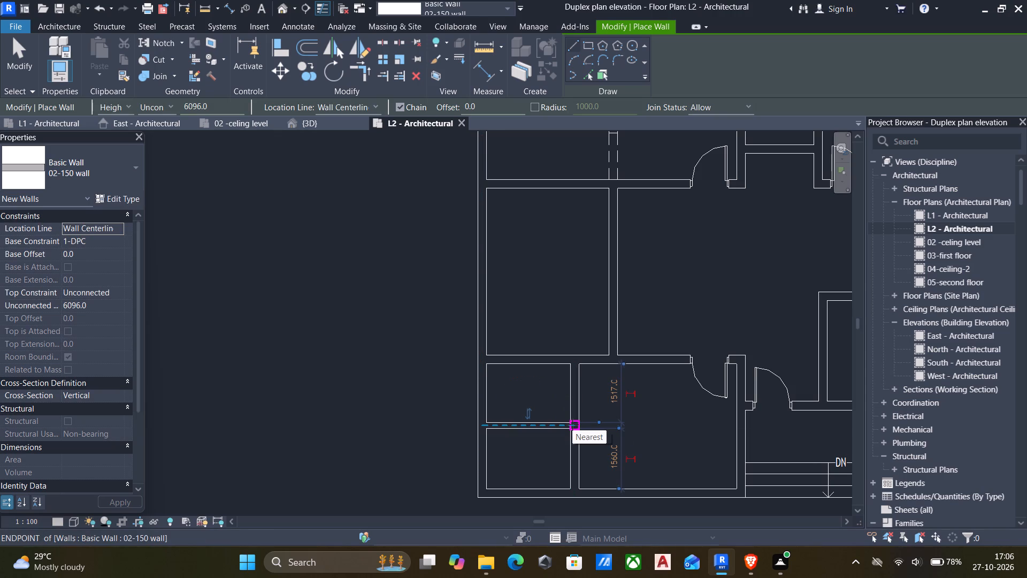
{"action": "key", "text": "Escape"}
{"action": "key", "text": "Escape"}
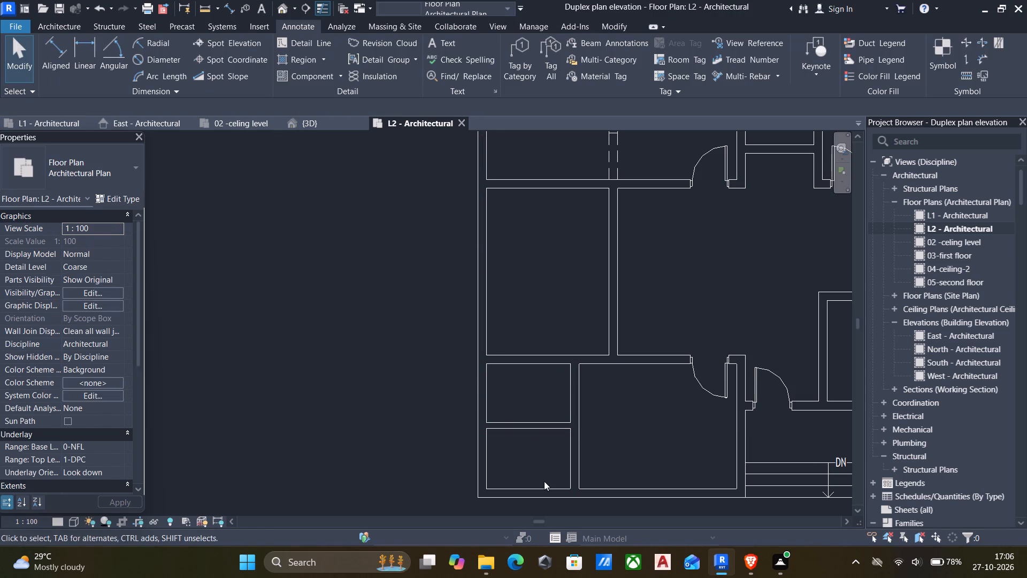
Set the new 02-150 wall's clear distance from the south exterior wall to 1400 mm.
{"action": "left_click", "coordinate": [537, 429]}
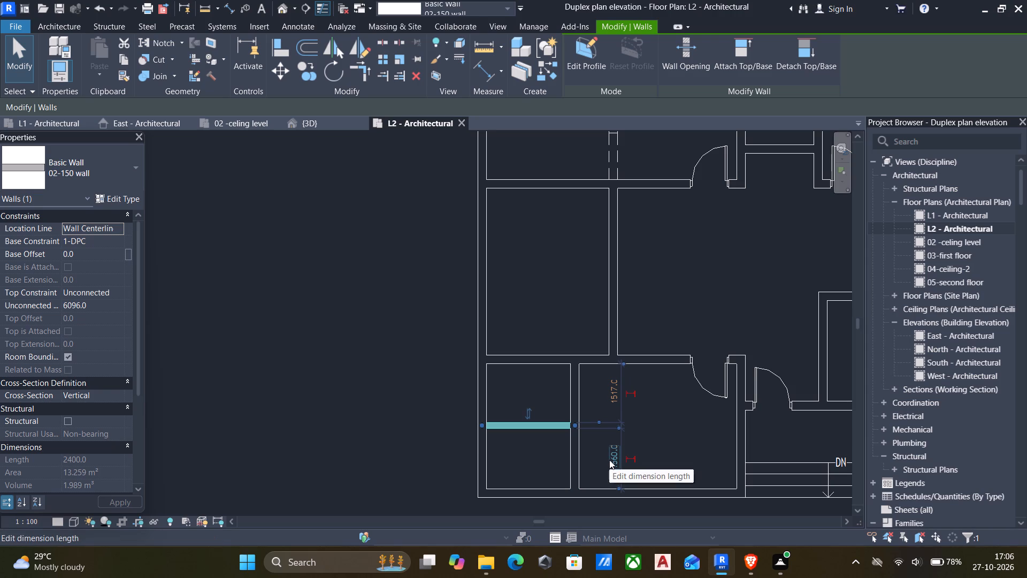
{"action": "left_click", "coordinate": [609, 460]}
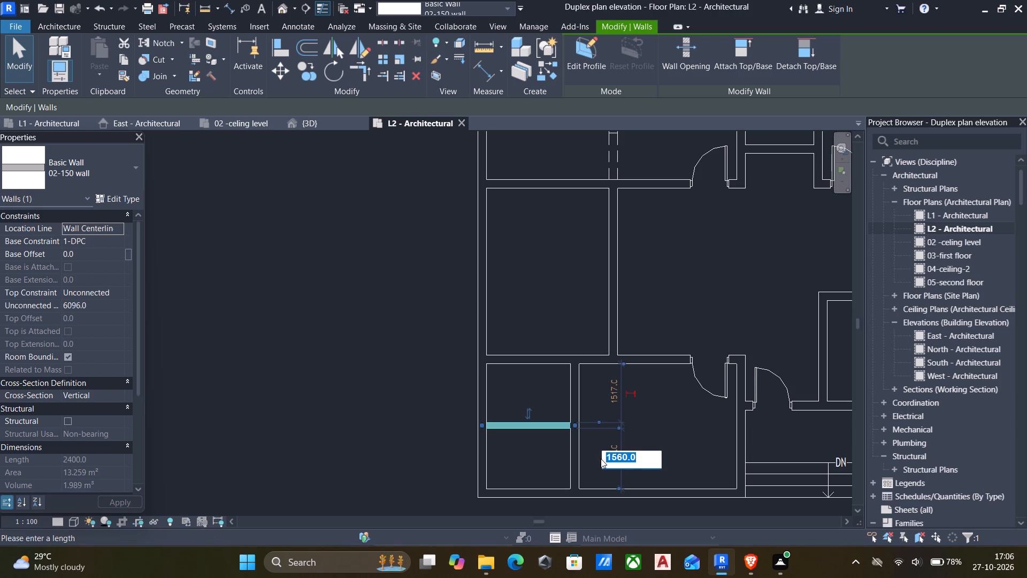
{"action": "key", "text": "1"}
{"action": "type", "text": "400"}
{"action": "key", "text": "Return"}
{"action": "left_click", "coordinate": [326, 423]}
Split the 225 mm partition on the east side of the lower southwest room, partway along that room.
{"action": "scroll", "coordinate": [365, 422], "scroll_direction": "down", "scroll_amount": 3}
{"action": "middle_click_drag", "start_coordinate": [366, 423], "coordinate": [317, 385]}
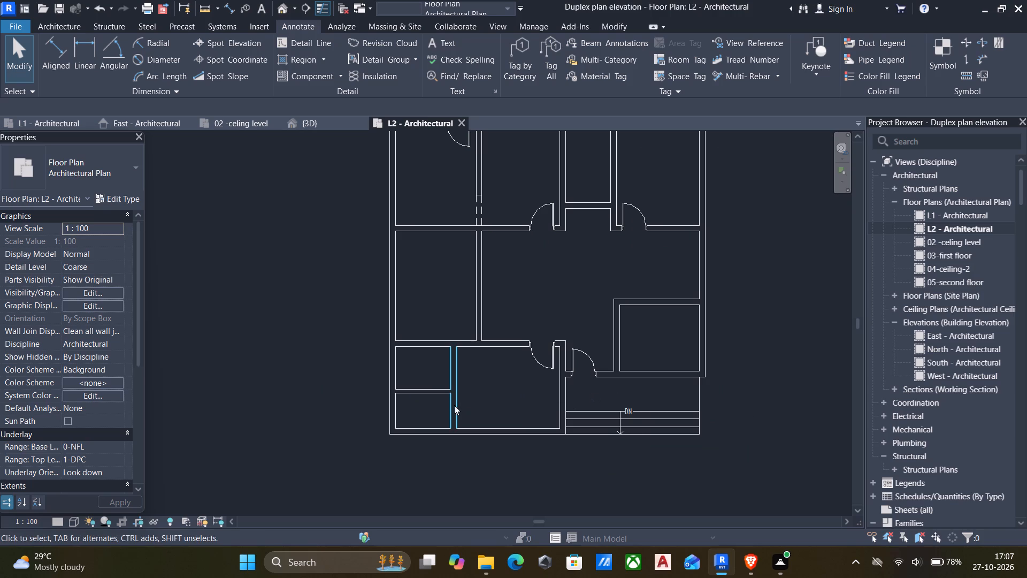
{"action": "scroll", "coordinate": [563, 383], "scroll_direction": "down", "scroll_amount": 1}
{"action": "middle_click", "coordinate": [563, 383]}
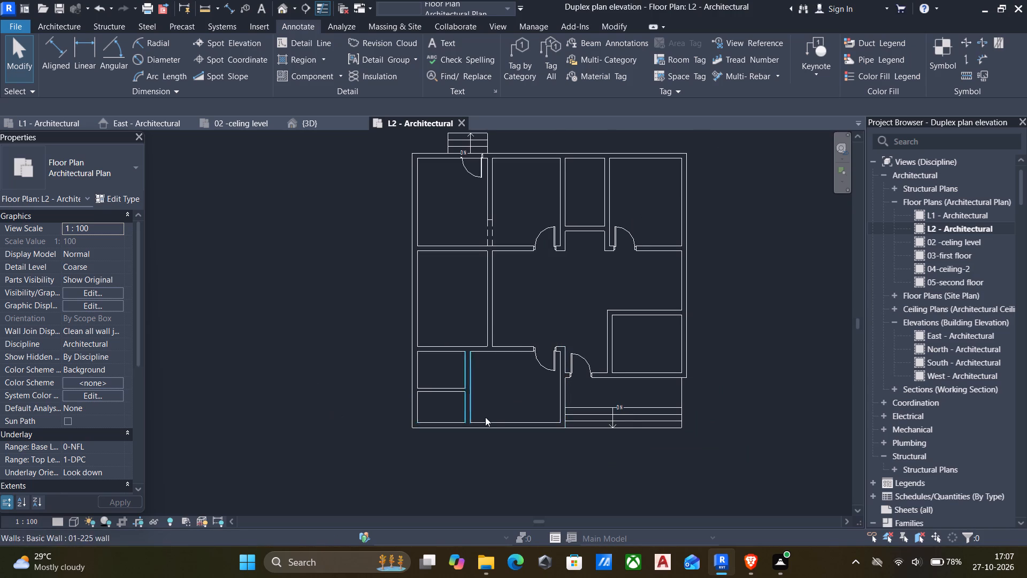
{"action": "scroll", "coordinate": [486, 417], "scroll_direction": "up", "scroll_amount": 7}
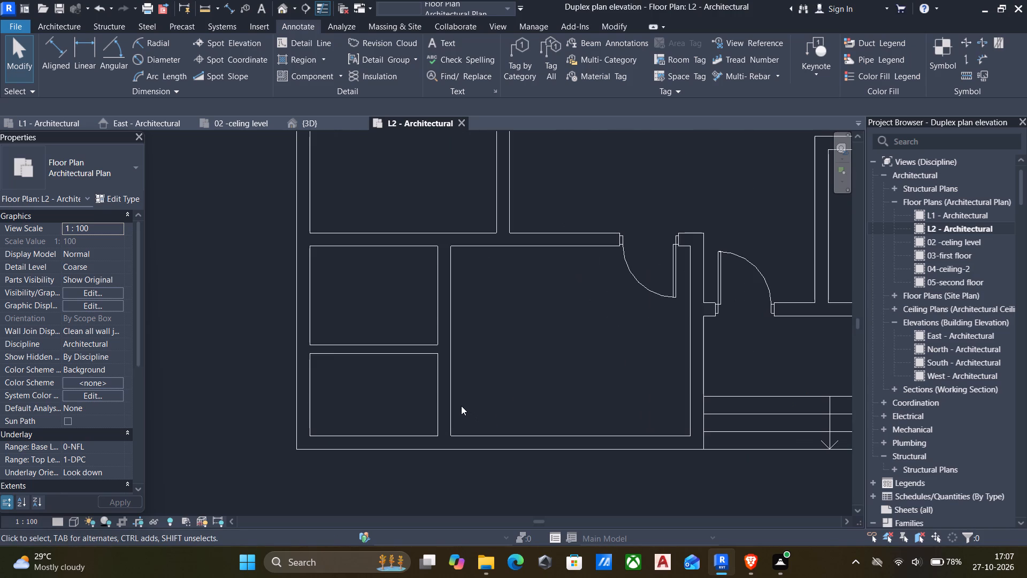
{"action": "type", "text": "sl"}
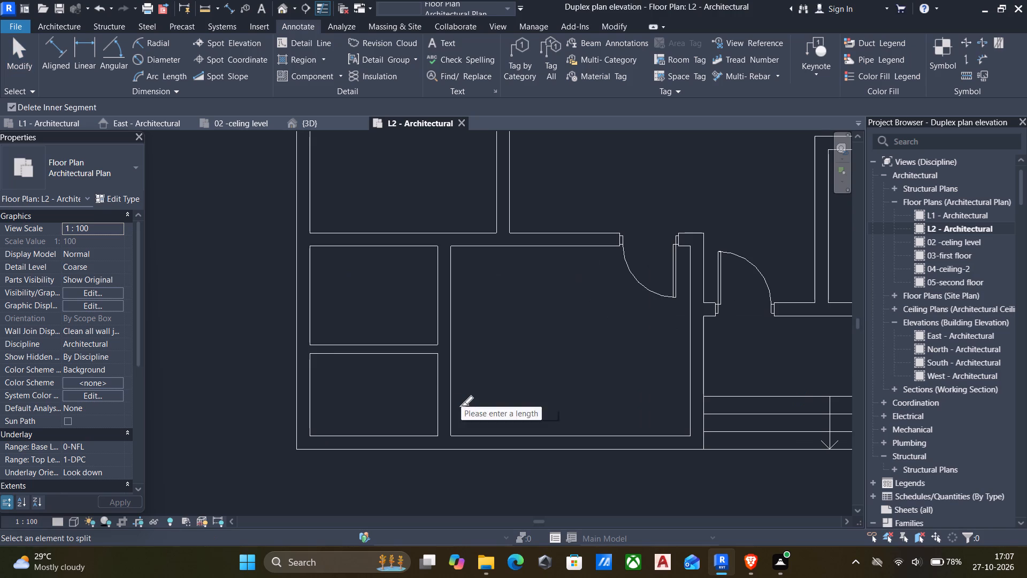
{"action": "left_click", "coordinate": [447, 398]}
{"action": "key", "text": "Escape"}
{"action": "scroll", "coordinate": [447, 398], "scroll_direction": "up", "scroll_amount": 5}
{"action": "key", "text": "Escape"}
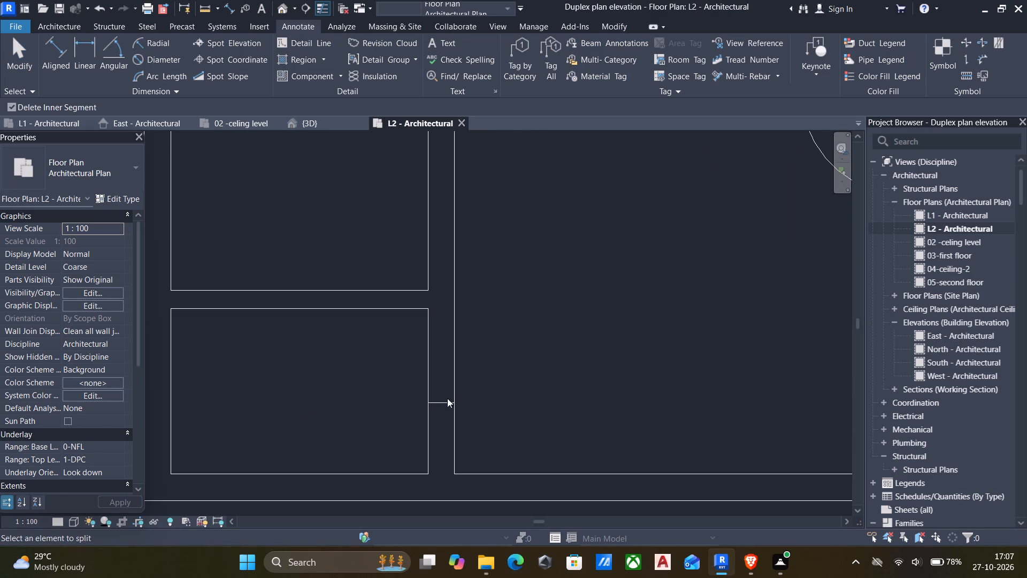
Pull the two split partition ends apart to open a gap between the lower southwest room and the adjoining room.
{"action": "left_click", "coordinate": [447, 423]}
{"action": "left_click_drag", "start_coordinate": [440, 400], "coordinate": [439, 411]}
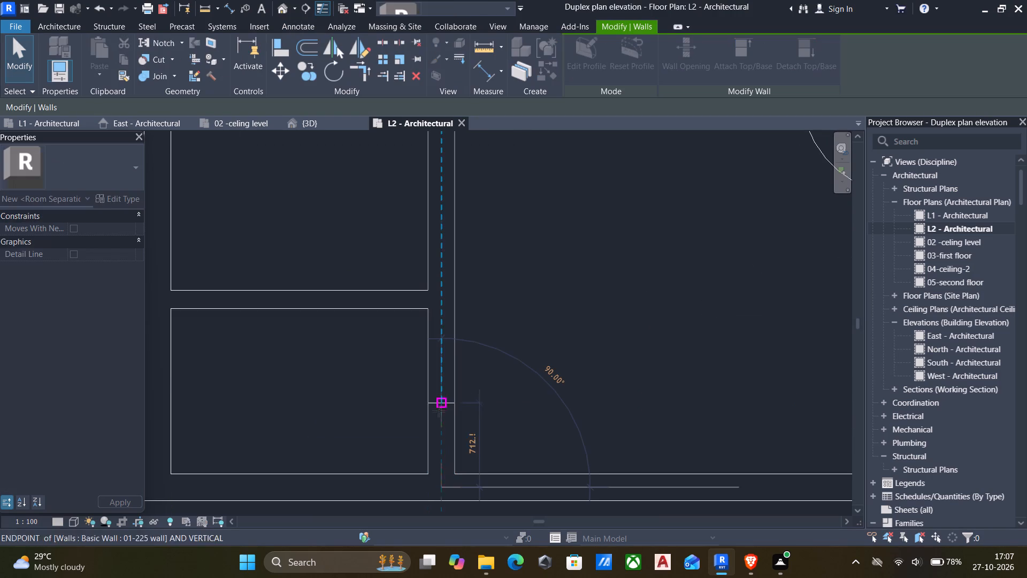
{"action": "left_click_drag", "start_coordinate": [439, 411], "coordinate": [440, 432]}
{"action": "key", "text": "Escape"}
{"action": "left_click", "coordinate": [440, 404]}
{"action": "left_click_drag", "start_coordinate": [440, 404], "coordinate": [445, 344]}
{"action": "key", "text": "Escape"}
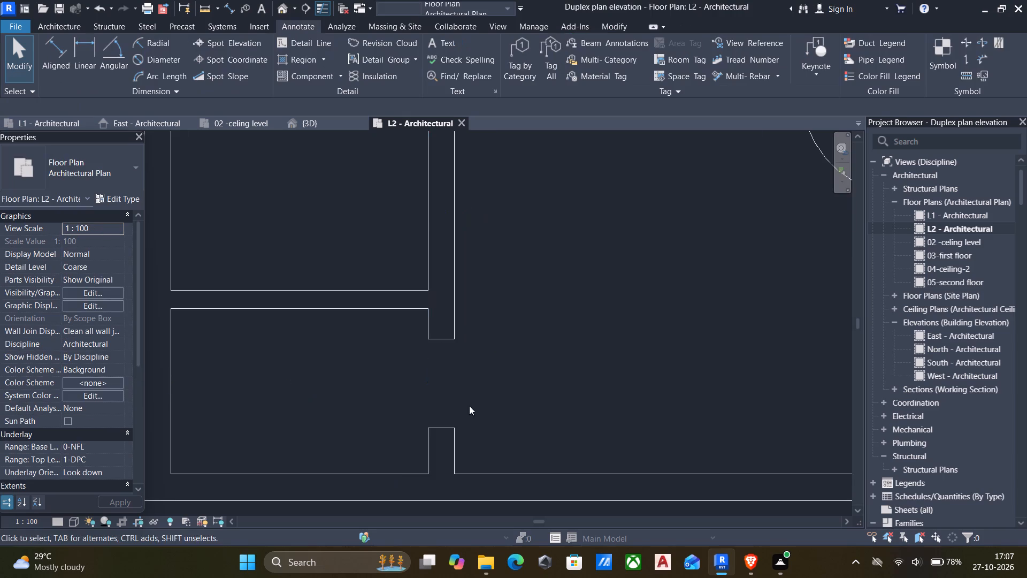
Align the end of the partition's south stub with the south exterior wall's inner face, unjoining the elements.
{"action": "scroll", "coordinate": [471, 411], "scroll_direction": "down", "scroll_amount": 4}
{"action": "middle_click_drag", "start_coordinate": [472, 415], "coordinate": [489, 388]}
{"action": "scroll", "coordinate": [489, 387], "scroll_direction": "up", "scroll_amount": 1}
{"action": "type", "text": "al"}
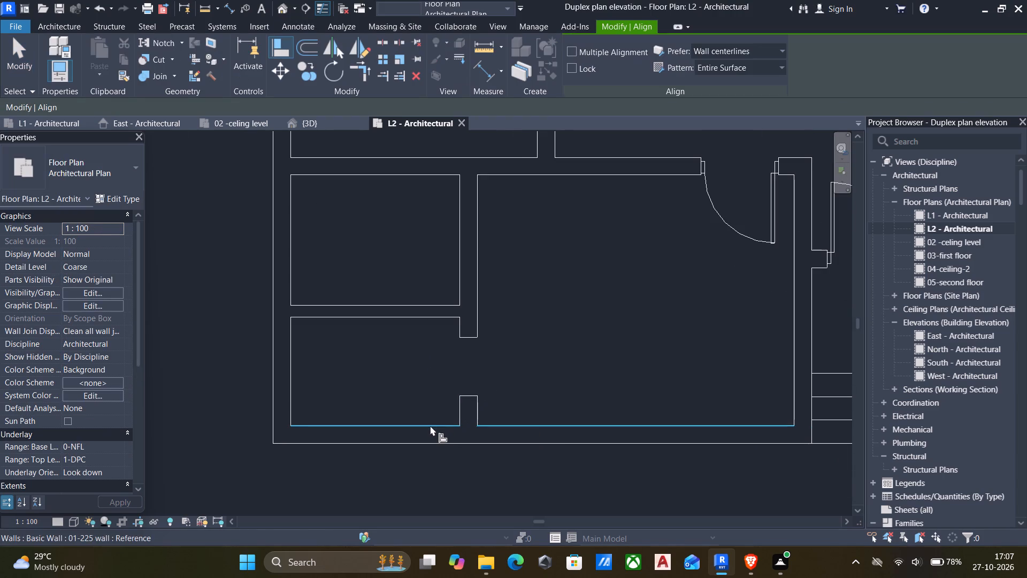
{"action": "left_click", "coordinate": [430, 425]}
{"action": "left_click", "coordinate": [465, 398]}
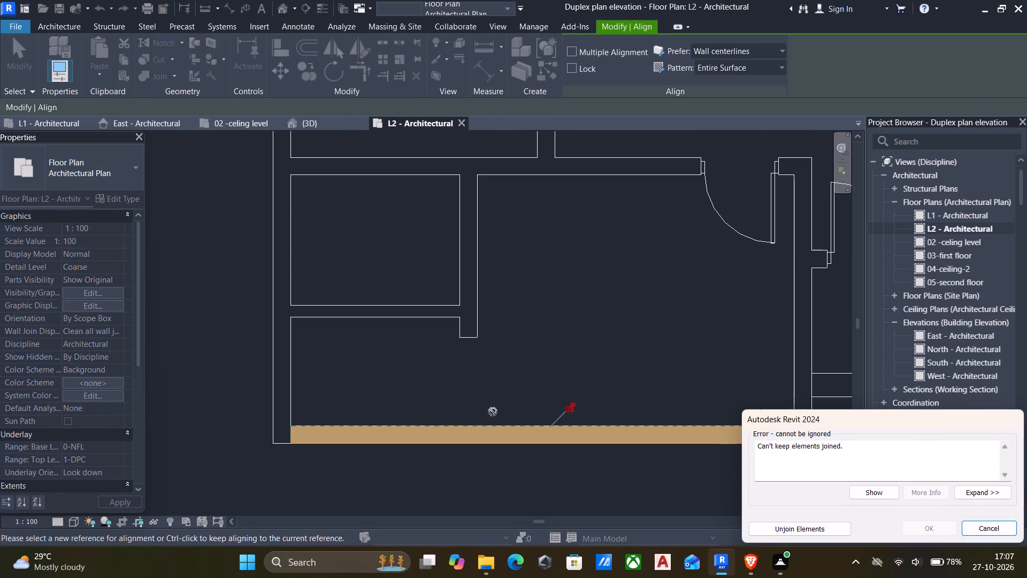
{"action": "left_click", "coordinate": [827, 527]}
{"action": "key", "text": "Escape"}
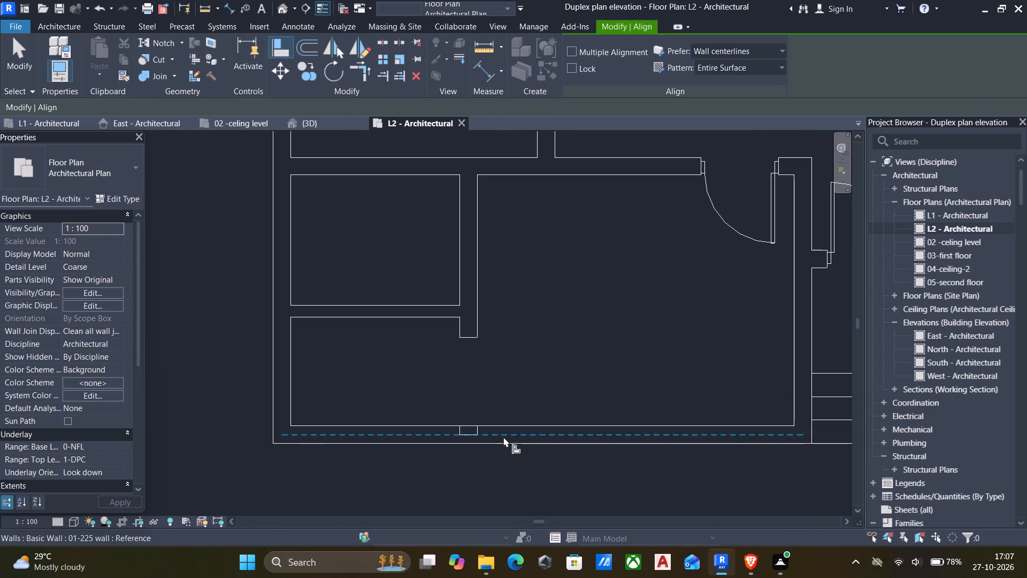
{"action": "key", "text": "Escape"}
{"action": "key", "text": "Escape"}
Delete the partition's south stub at the south exterior wall.
{"action": "left_click", "coordinate": [472, 431]}
{"action": "key", "text": "Delete"}
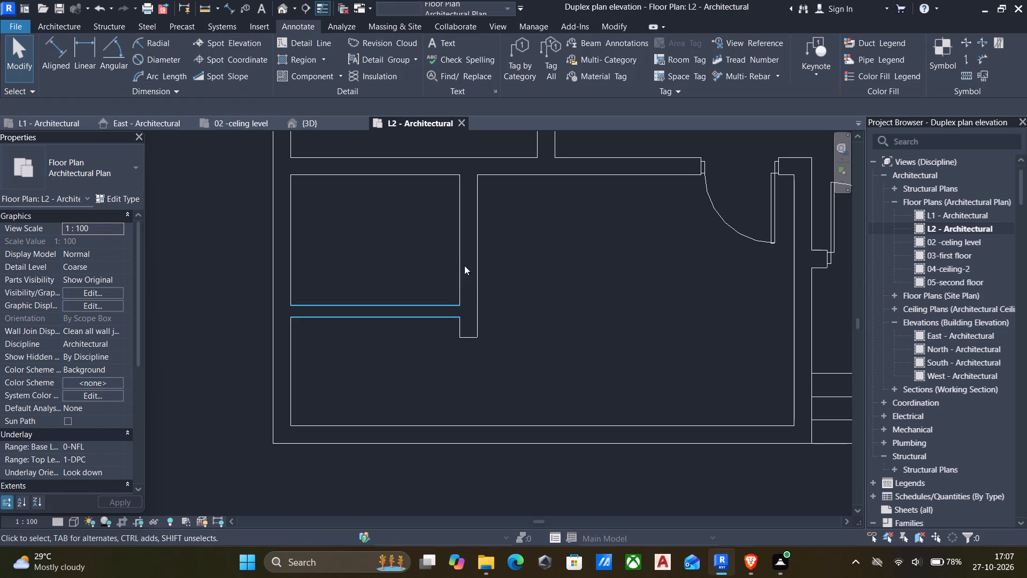
Draw hidden-style detail lines outlining a 225 by 700 mm opening in line with the partition, against the south exterior wall.
{"action": "left_click", "coordinate": [296, 37]}
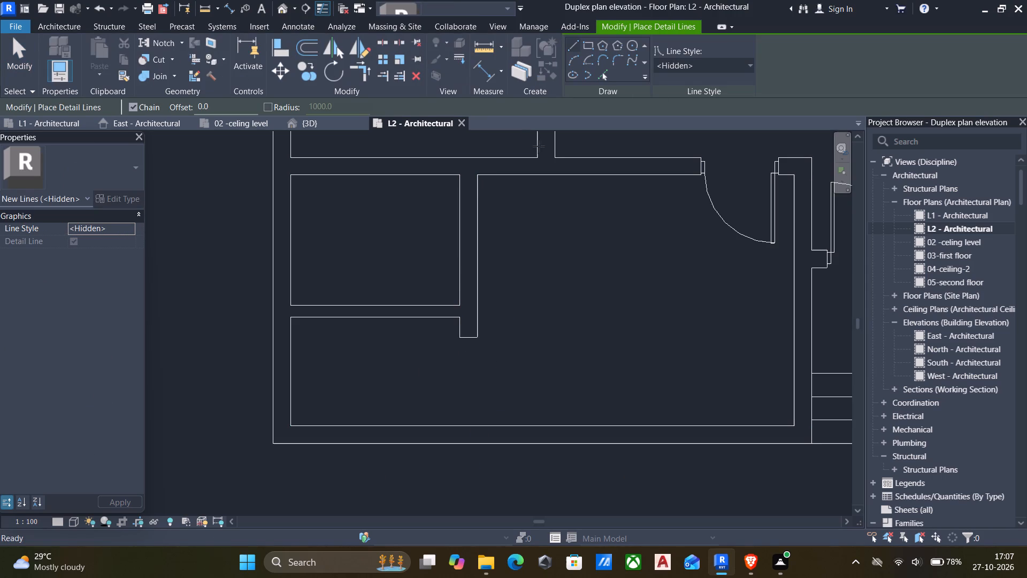
{"action": "scroll", "coordinate": [479, 322], "scroll_direction": "up", "scroll_amount": 5}
{"action": "scroll", "coordinate": [436, 392], "scroll_direction": "down", "scroll_amount": 6}
{"action": "scroll", "coordinate": [443, 354], "scroll_direction": "up", "scroll_amount": 1}
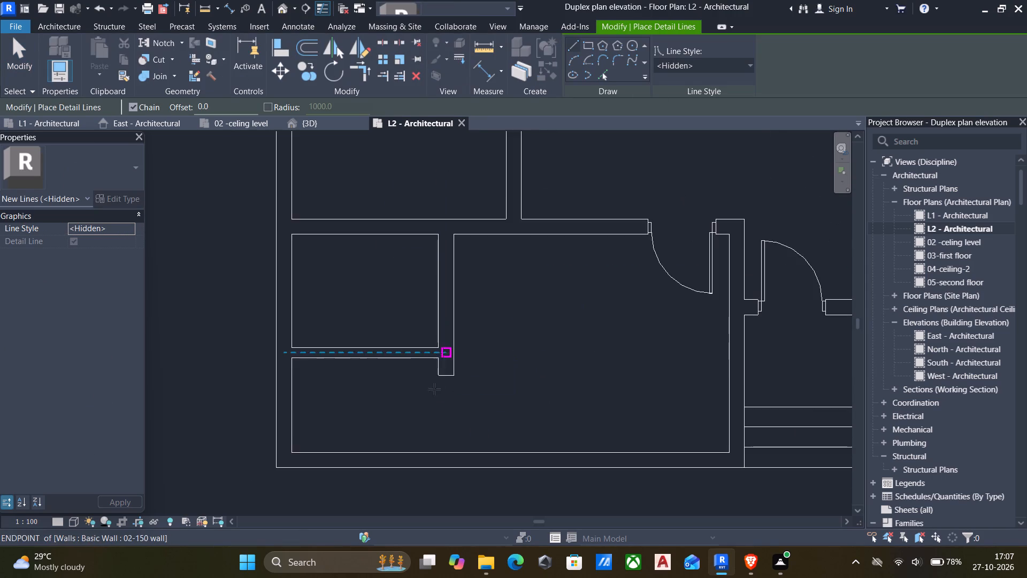
{"action": "left_click", "coordinate": [437, 468]}
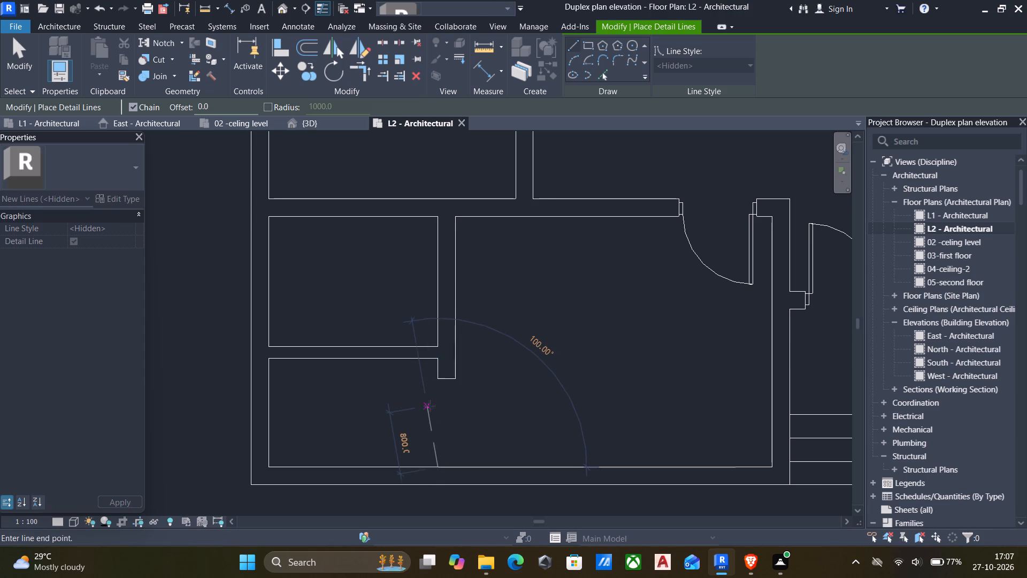
{"action": "left_click", "coordinate": [435, 409]}
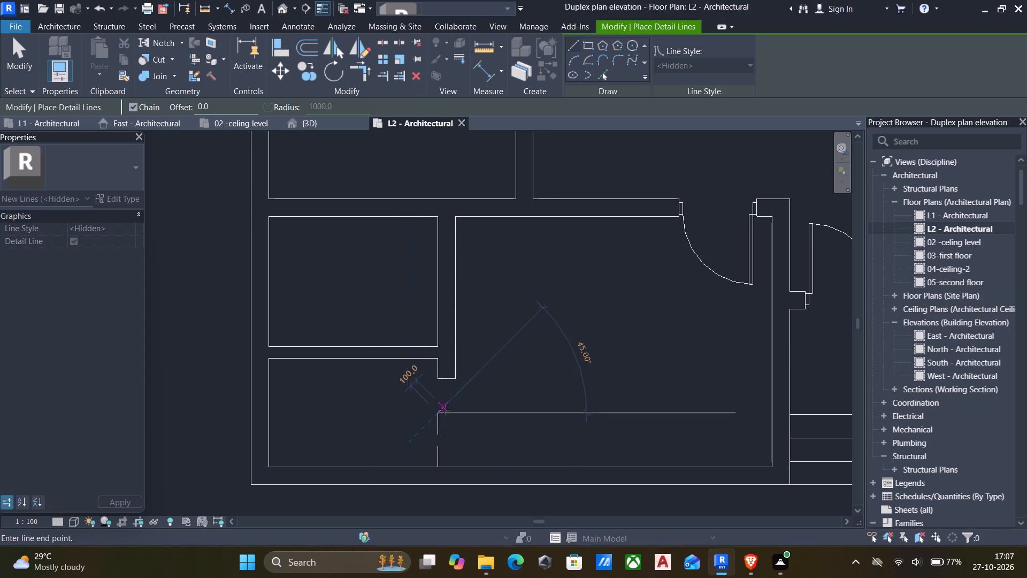
{"action": "left_click", "coordinate": [456, 409]}
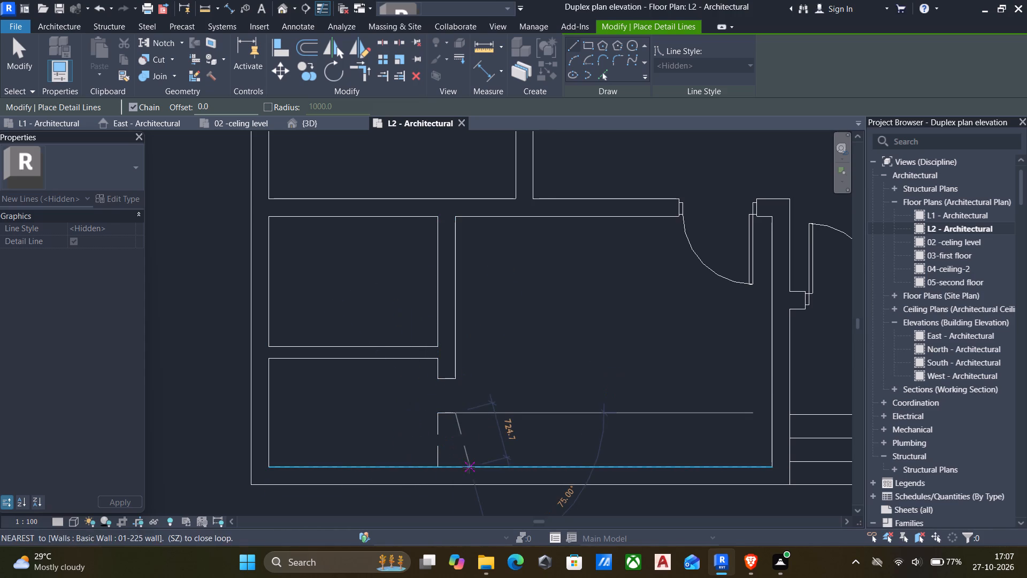
{"action": "left_click", "coordinate": [456, 466]}
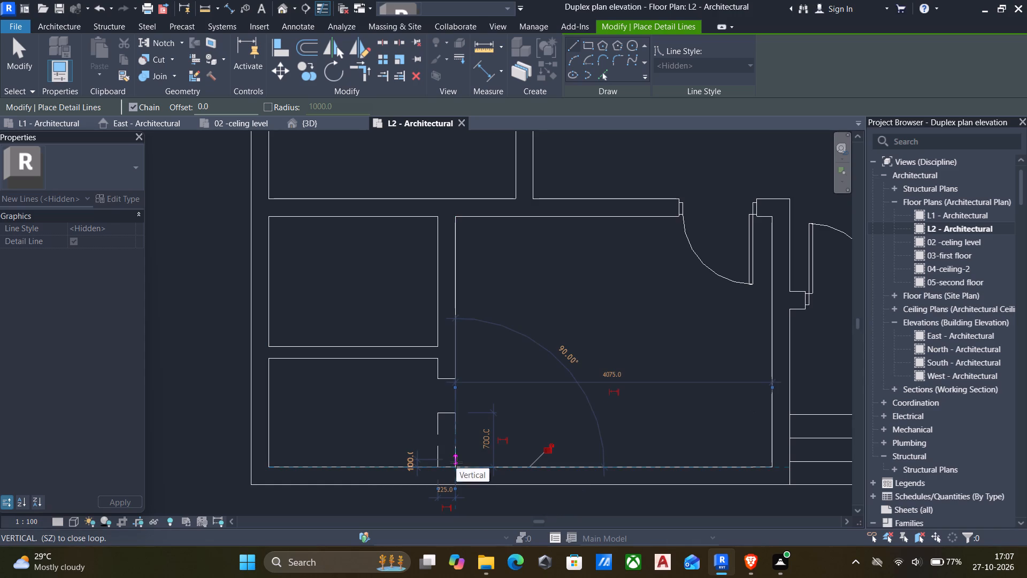
{"action": "key", "text": "Escape"}
{"action": "key", "text": "Escape"}
Align the partition's south end with the north edge of the hidden-line opening outline.
{"action": "type", "text": "al"}
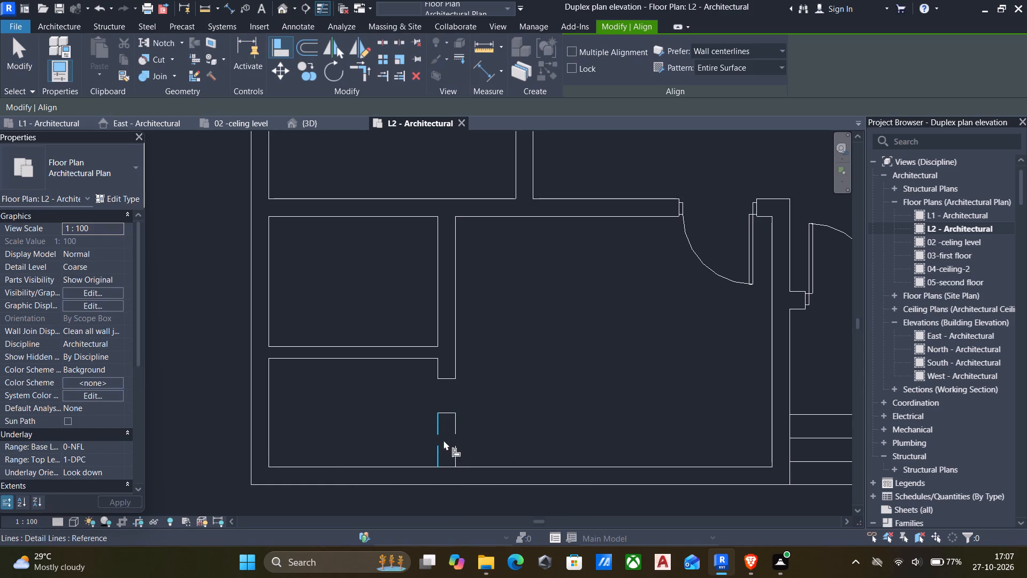
{"action": "left_click", "coordinate": [445, 416]}
{"action": "left_click", "coordinate": [448, 378]}
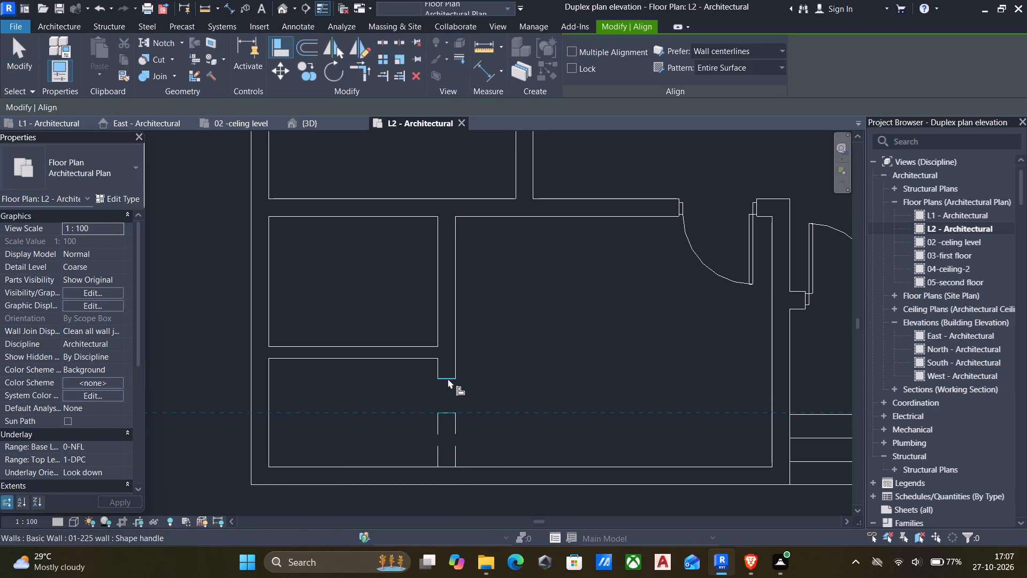
{"action": "scroll", "coordinate": [503, 404], "scroll_direction": "down", "scroll_amount": 4}
{"action": "middle_click_drag", "start_coordinate": [502, 406], "coordinate": [492, 410]}
{"action": "key", "text": "Escape"}
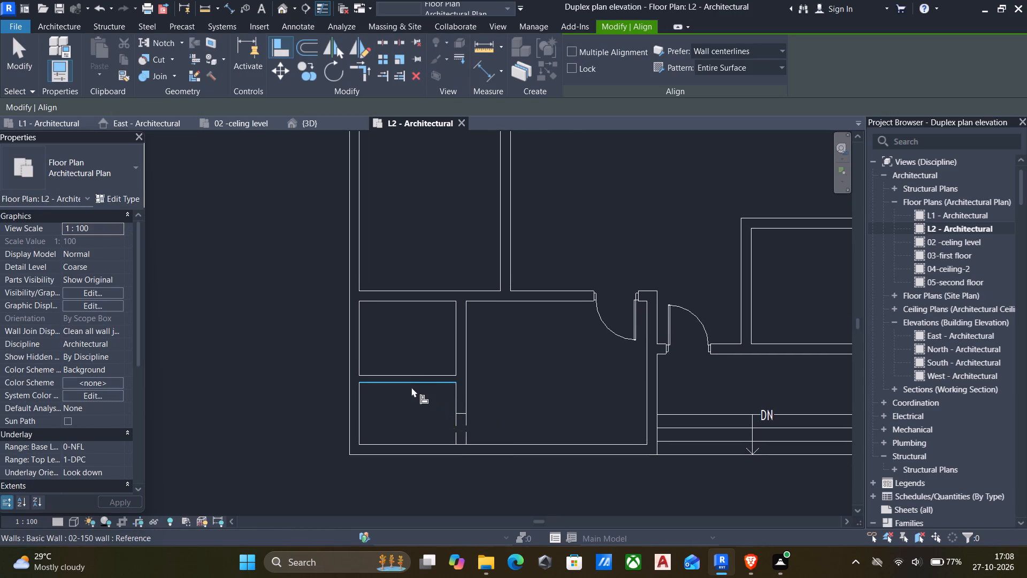
Split the west exterior wall near the middle of the west-side room between the two cross walls.
{"action": "scroll", "coordinate": [432, 379], "scroll_direction": "down", "scroll_amount": 4}
{"action": "middle_click_drag", "start_coordinate": [438, 379], "coordinate": [399, 400]}
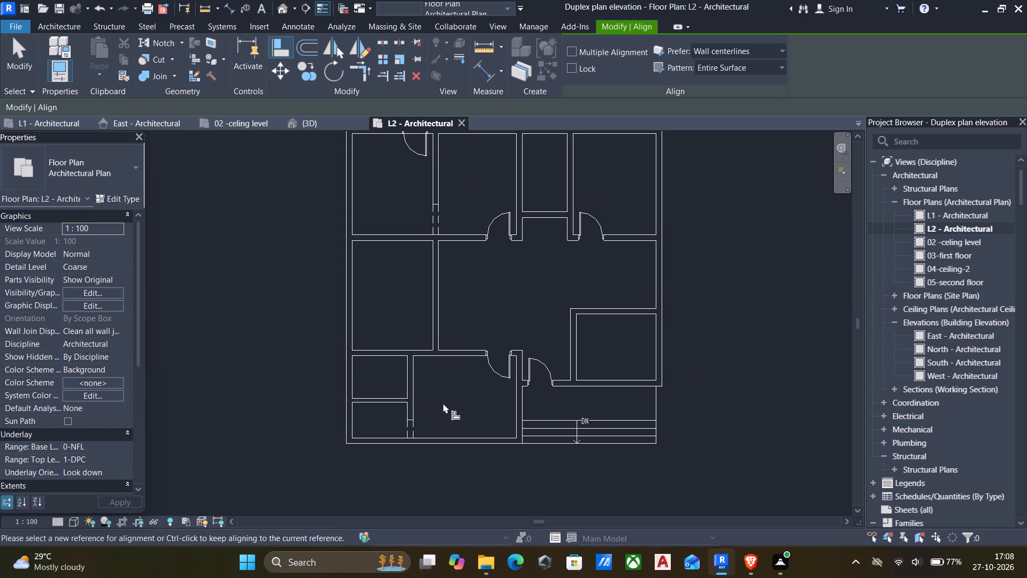
{"action": "scroll", "coordinate": [443, 403], "scroll_direction": "down", "scroll_amount": 1}
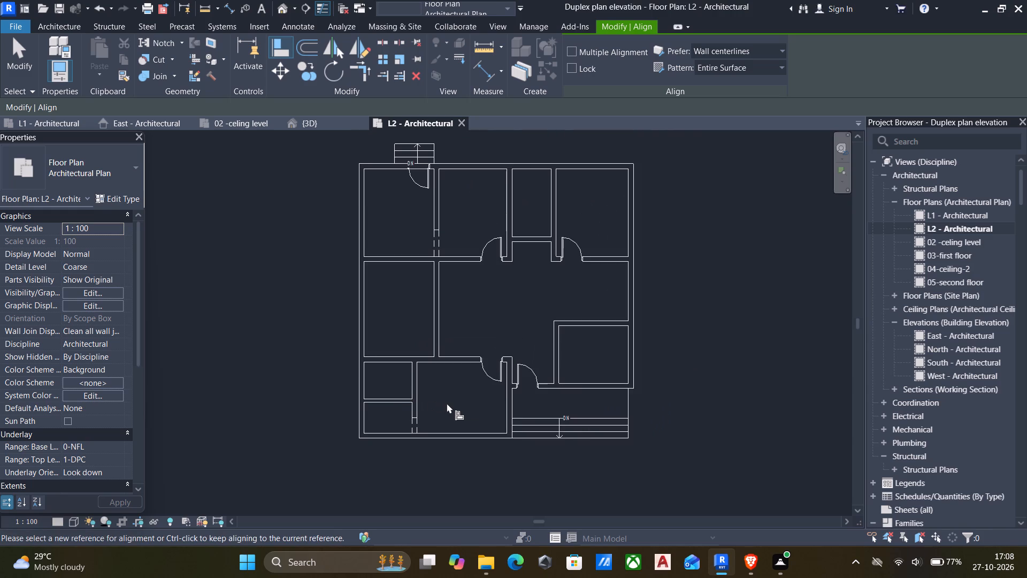
{"action": "scroll", "coordinate": [472, 394], "scroll_direction": "down", "scroll_amount": 3}
{"action": "middle_click", "coordinate": [494, 391]}
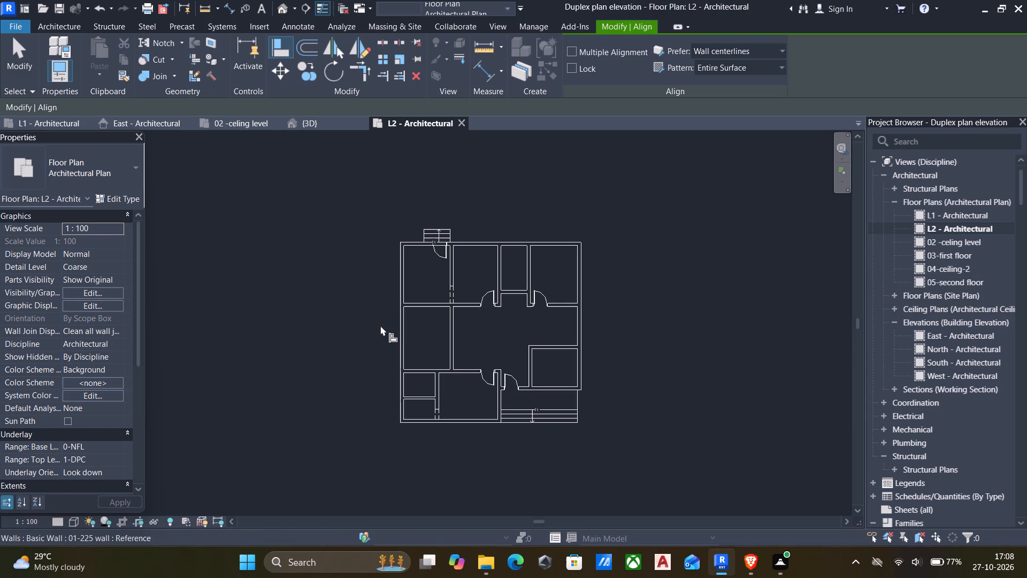
{"action": "scroll", "coordinate": [397, 345], "scroll_direction": "up", "scroll_amount": 2}
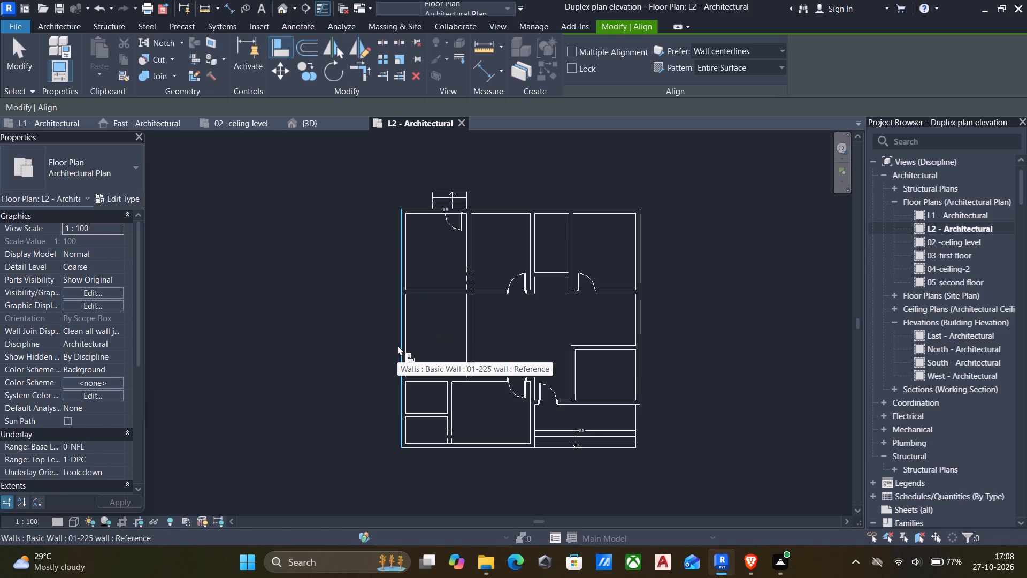
{"action": "key", "text": "Escape"}
{"action": "type", "text": "sl"}
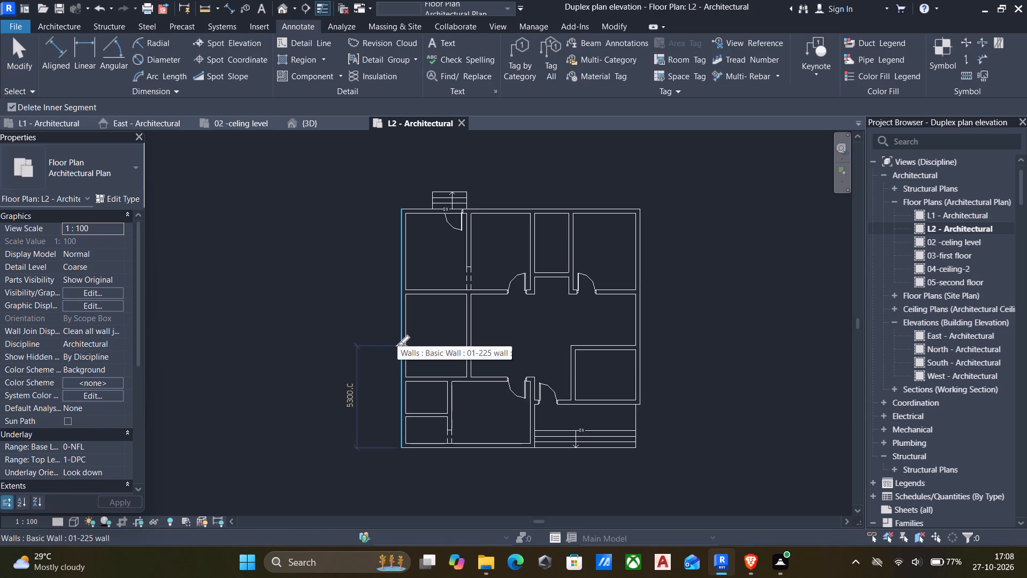
{"action": "left_click", "coordinate": [403, 336]}
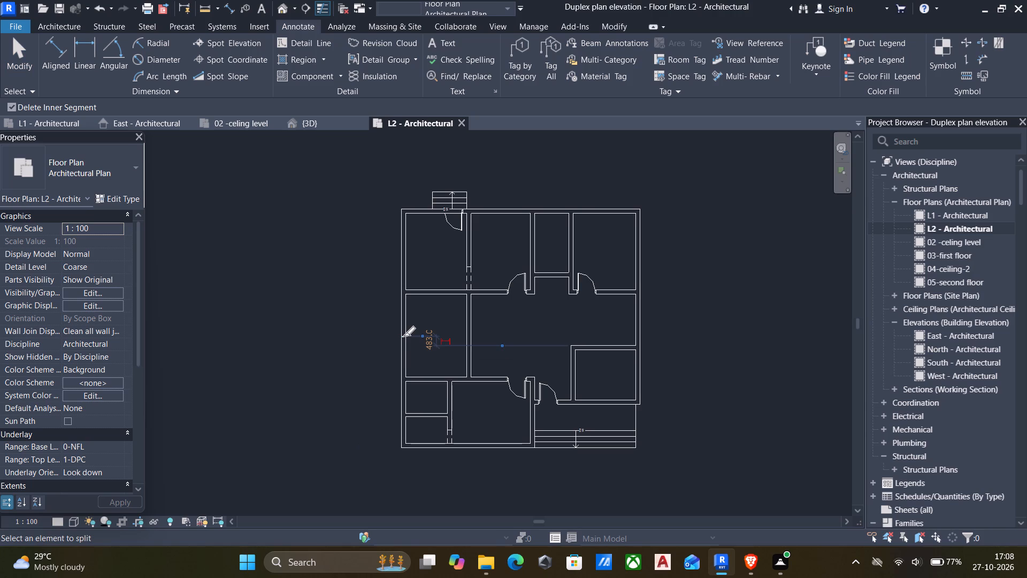
{"action": "key", "text": "Escape"}
Trim the split west exterior wall into corners with the two cross walls, removing its stretch along the middle west-side room.
{"action": "type", "text": "tr"}
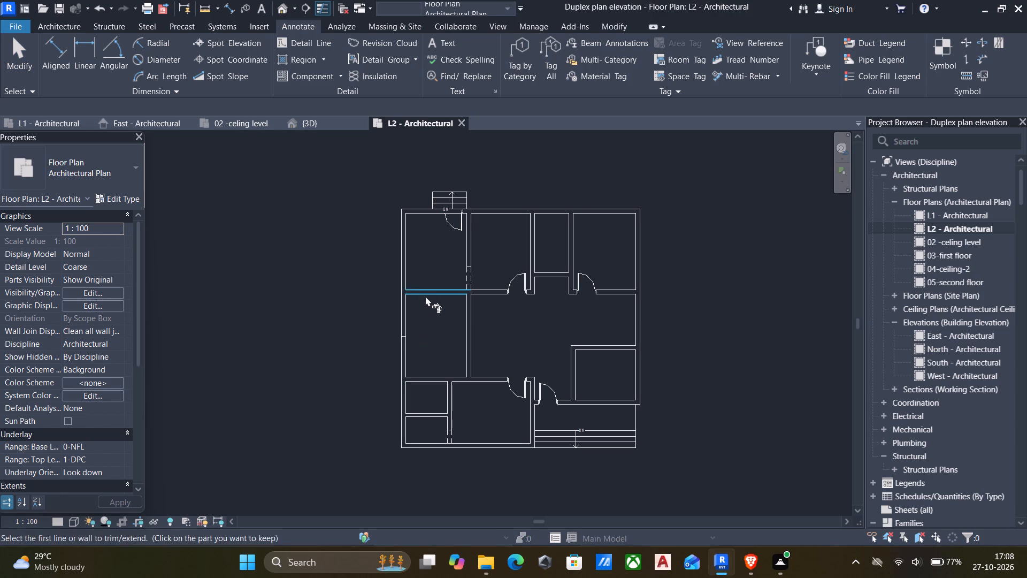
{"action": "left_click", "coordinate": [402, 278]}
{"action": "left_click", "coordinate": [431, 293]}
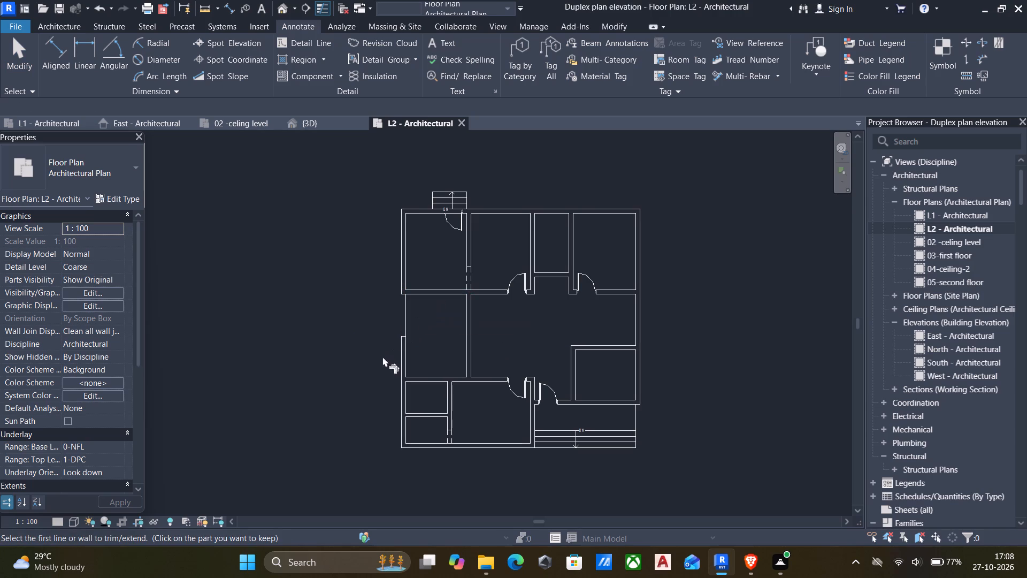
{"action": "left_click", "coordinate": [404, 363]}
{"action": "left_click", "coordinate": [424, 377]}
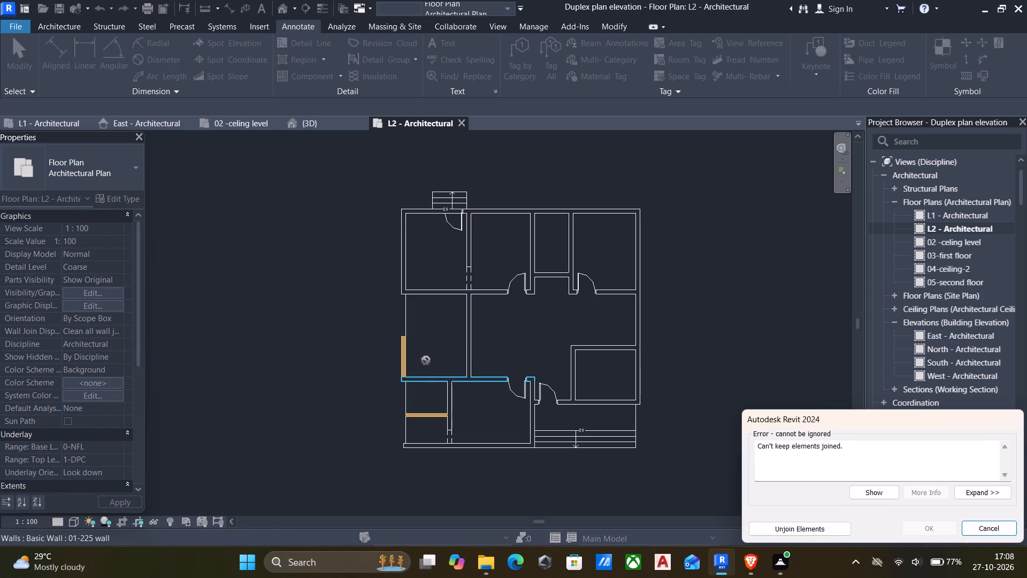
{"action": "left_click", "coordinate": [1000, 527]}
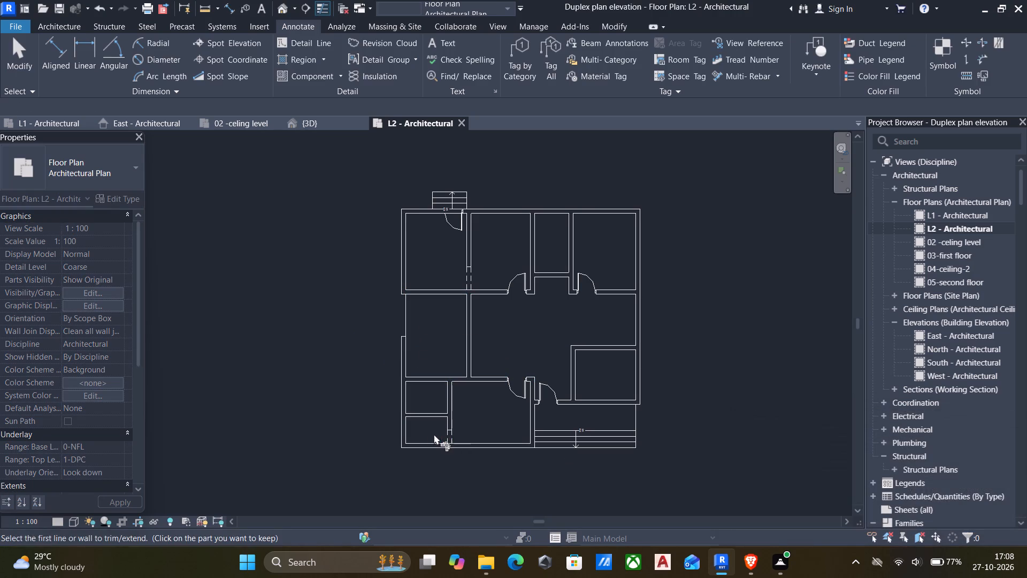
{"action": "left_click", "coordinate": [405, 398]}
{"action": "left_click", "coordinate": [425, 379]}
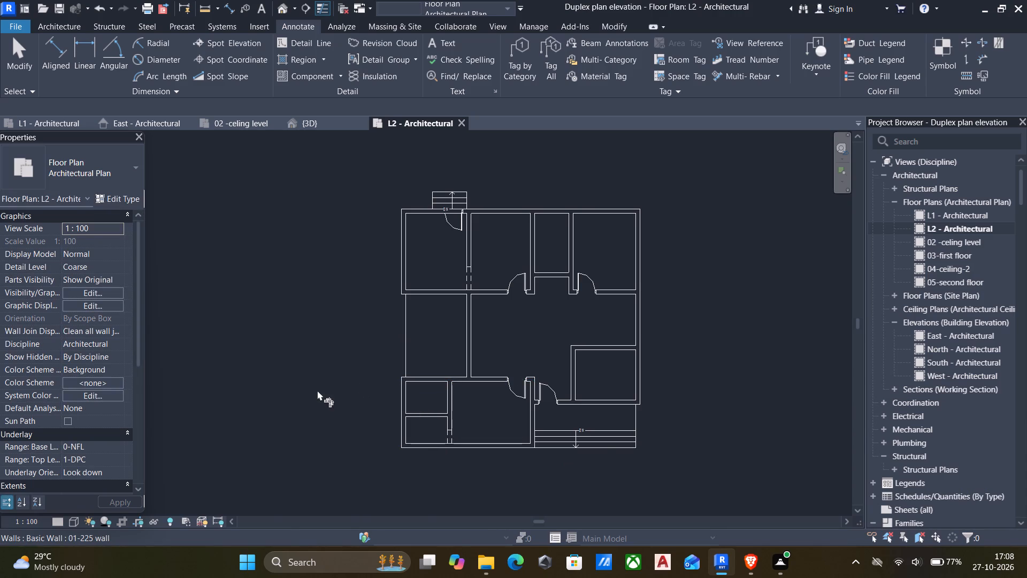
{"action": "scroll", "coordinate": [313, 390], "scroll_direction": "up", "scroll_amount": 2}
{"action": "key", "text": "Escape"}
{"action": "key", "text": "Escape"}
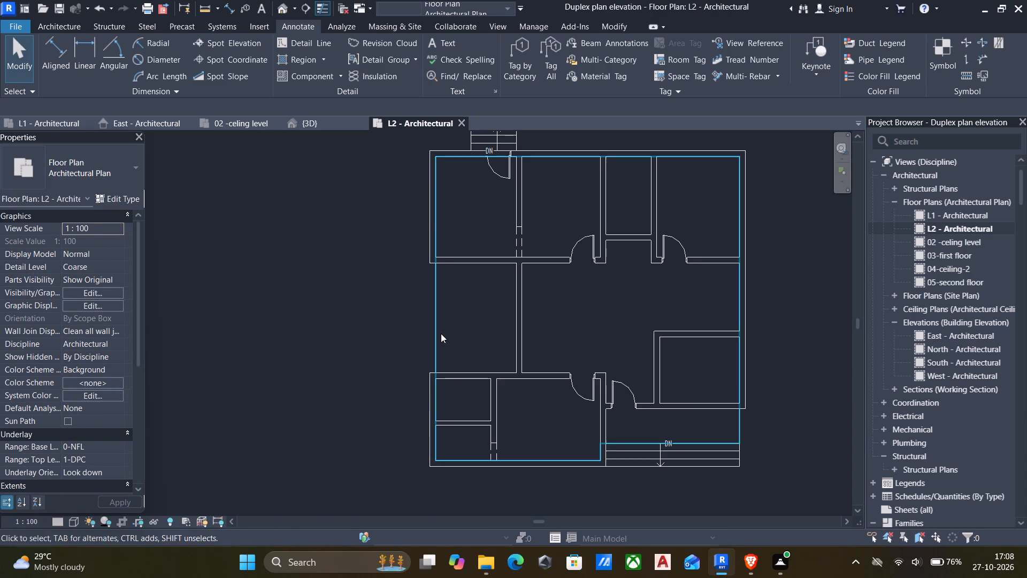
Open the boundary sketch of the 01-150 floor for editing.
{"action": "left_click", "coordinate": [441, 333]}
{"action": "left_click", "coordinate": [585, 63]}
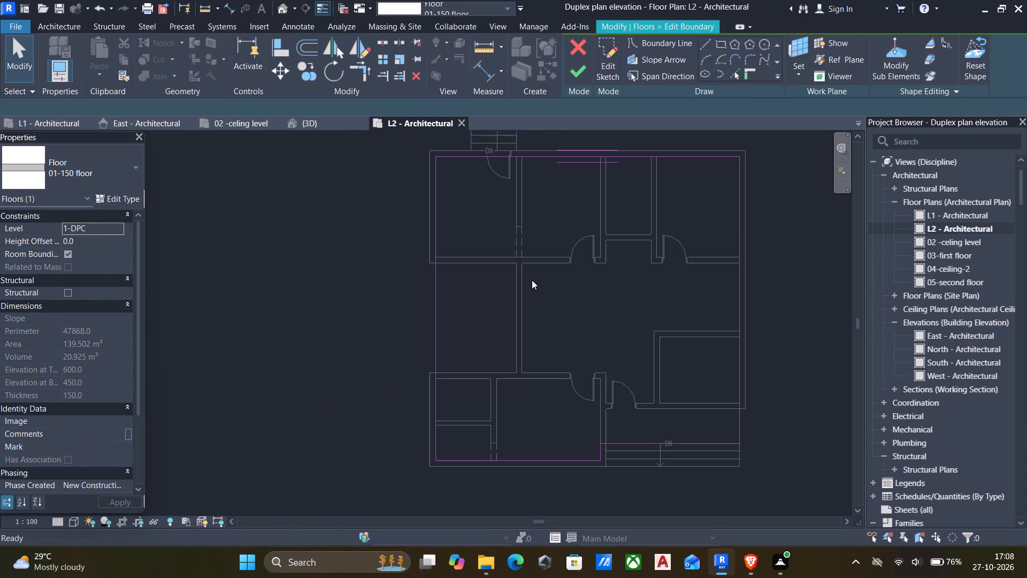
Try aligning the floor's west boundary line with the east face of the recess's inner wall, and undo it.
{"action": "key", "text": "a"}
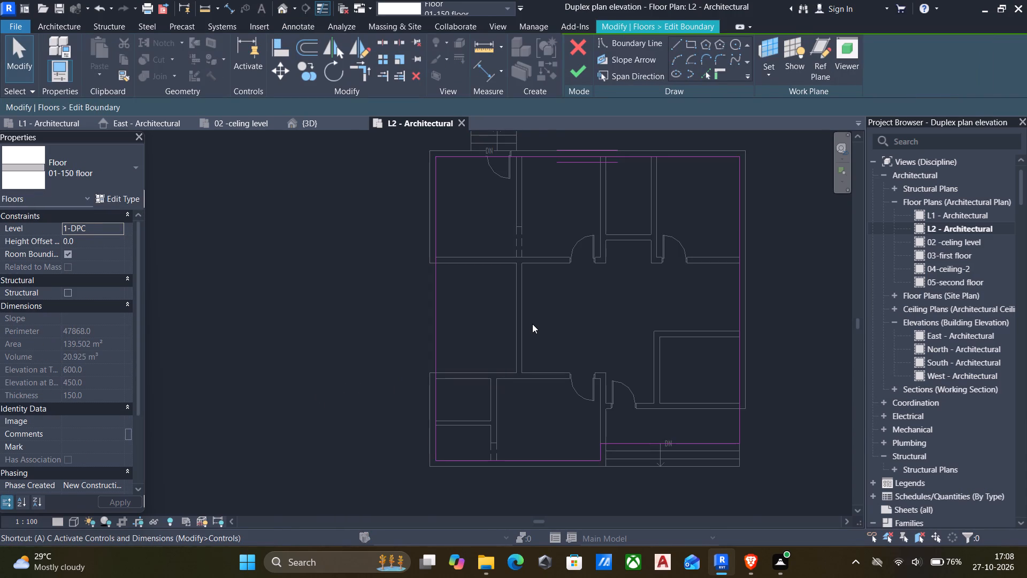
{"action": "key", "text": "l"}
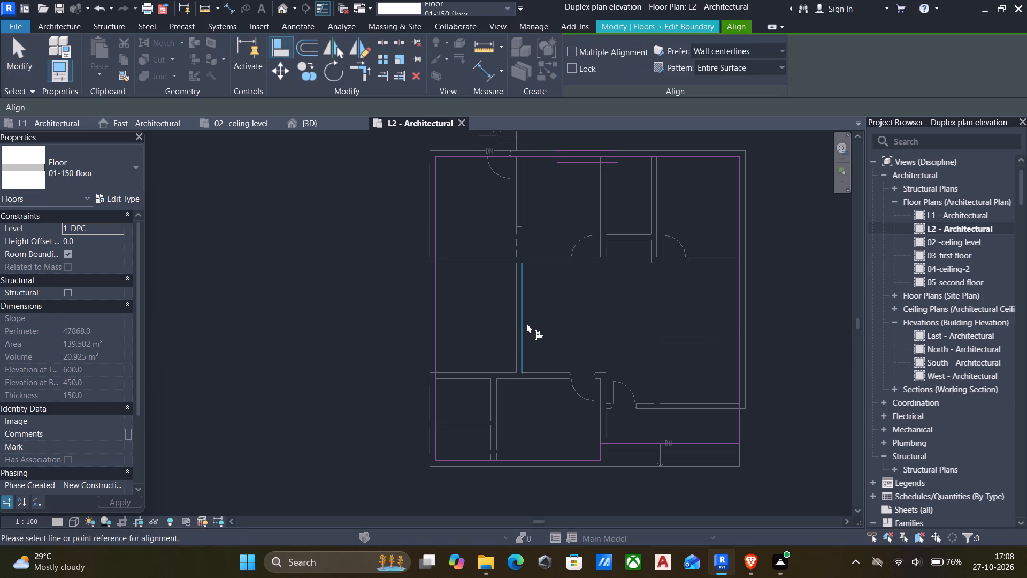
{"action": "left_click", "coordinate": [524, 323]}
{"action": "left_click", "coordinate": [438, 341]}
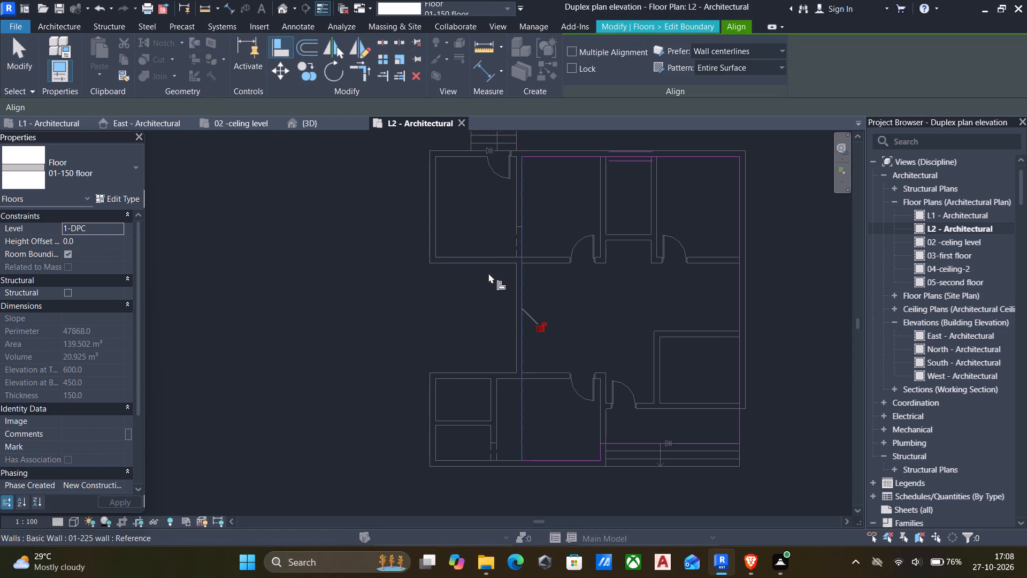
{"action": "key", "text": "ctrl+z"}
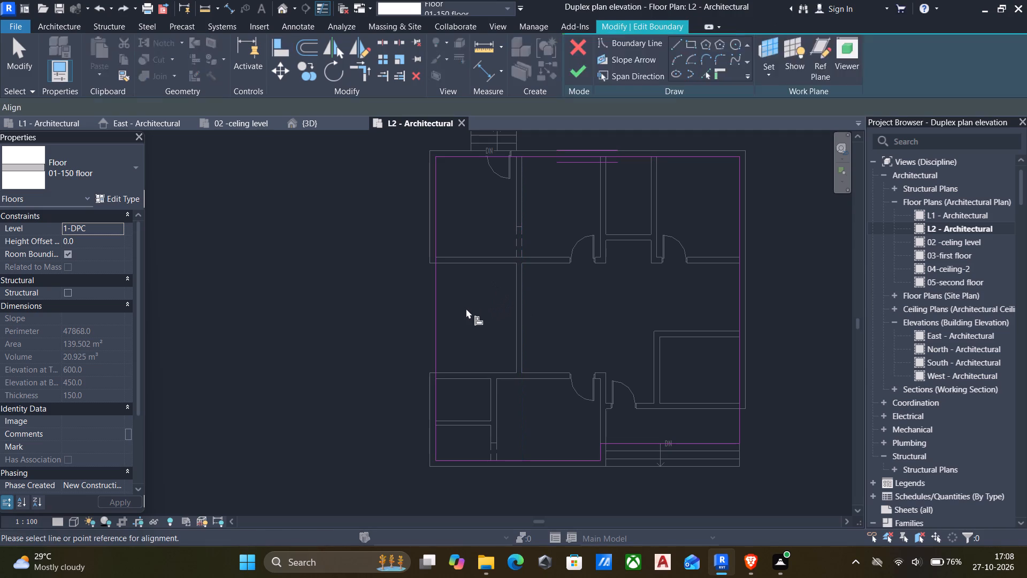
Draw straight floor boundary lines along the north cross wall's north face, the recess's inner wall's east face and the south cross wall's south face.
{"action": "left_click", "coordinate": [650, 30]}
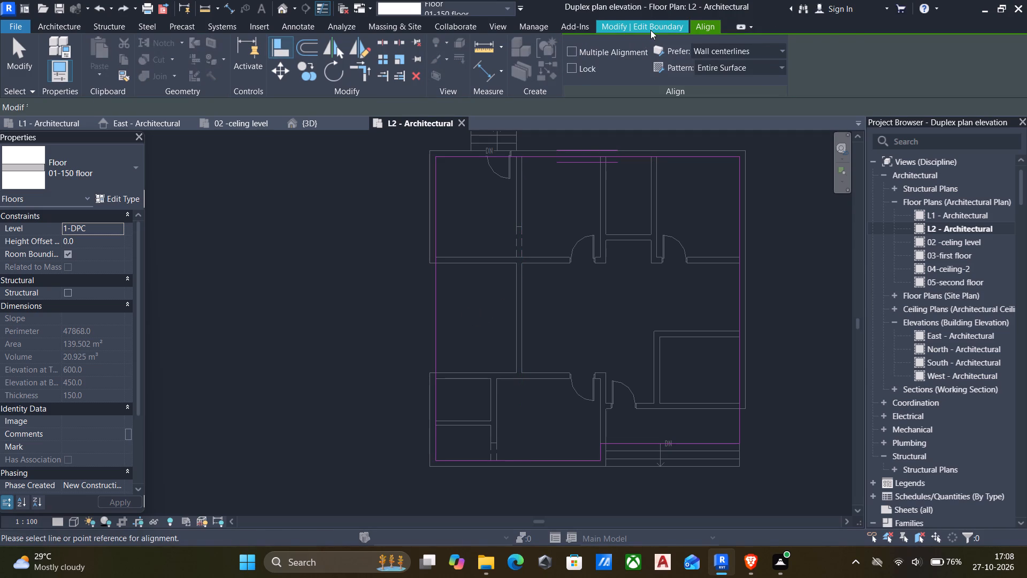
{"action": "left_click", "coordinate": [676, 45]}
{"action": "scroll", "coordinate": [514, 242], "scroll_direction": "up", "scroll_amount": 3}
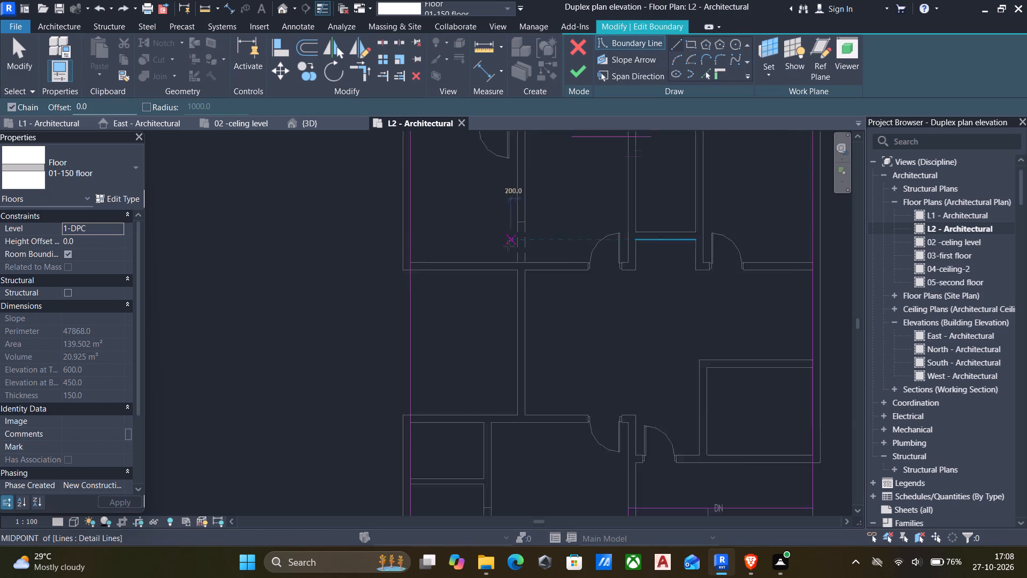
{"action": "scroll", "coordinate": [508, 246], "scroll_direction": "up", "scroll_amount": 2}
{"action": "left_click", "coordinate": [388, 270]}
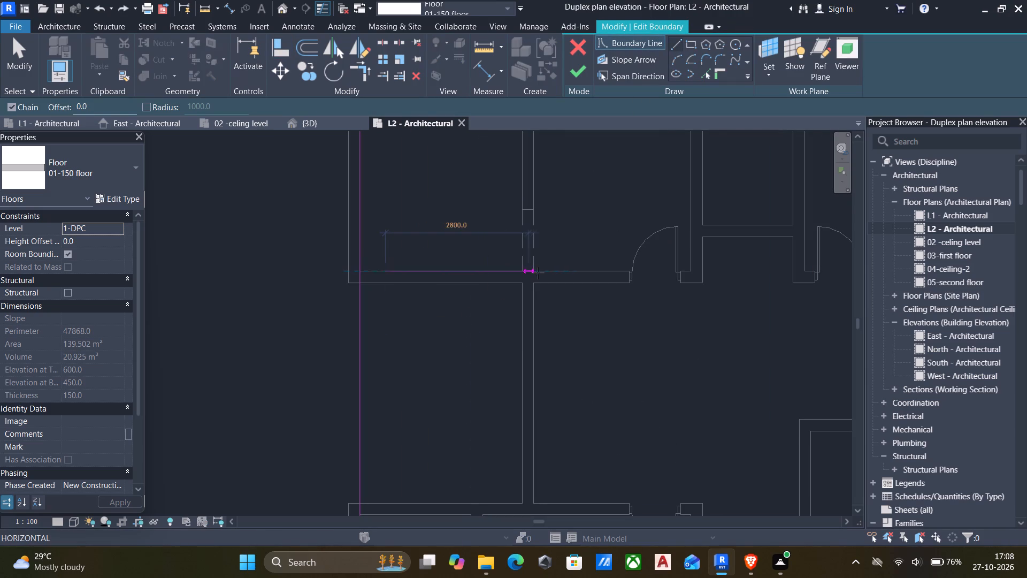
{"action": "left_click", "coordinate": [538, 273]}
{"action": "key", "text": "Escape"}
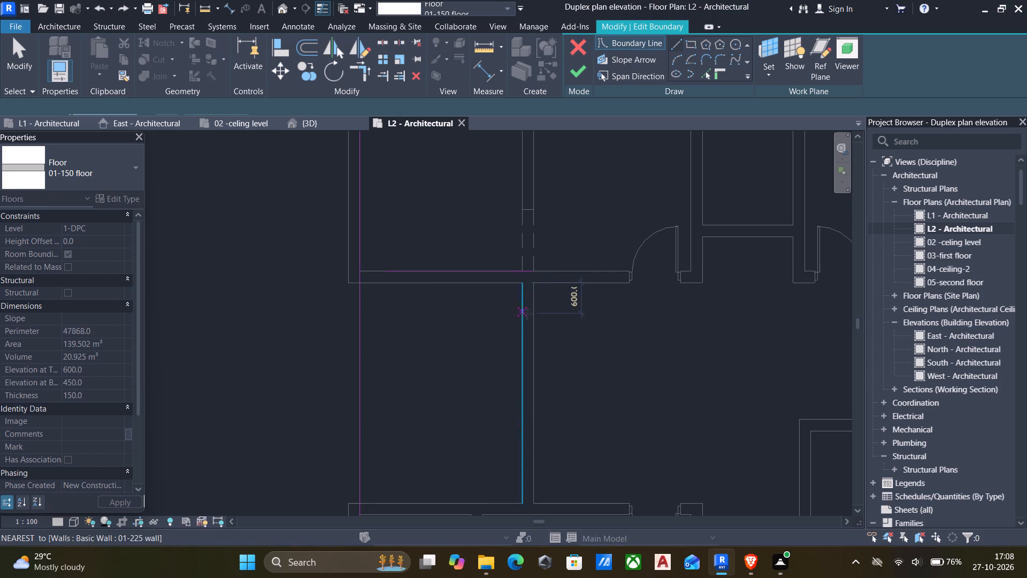
{"action": "left_click", "coordinate": [531, 316]}
{"action": "left_click", "coordinate": [538, 414]}
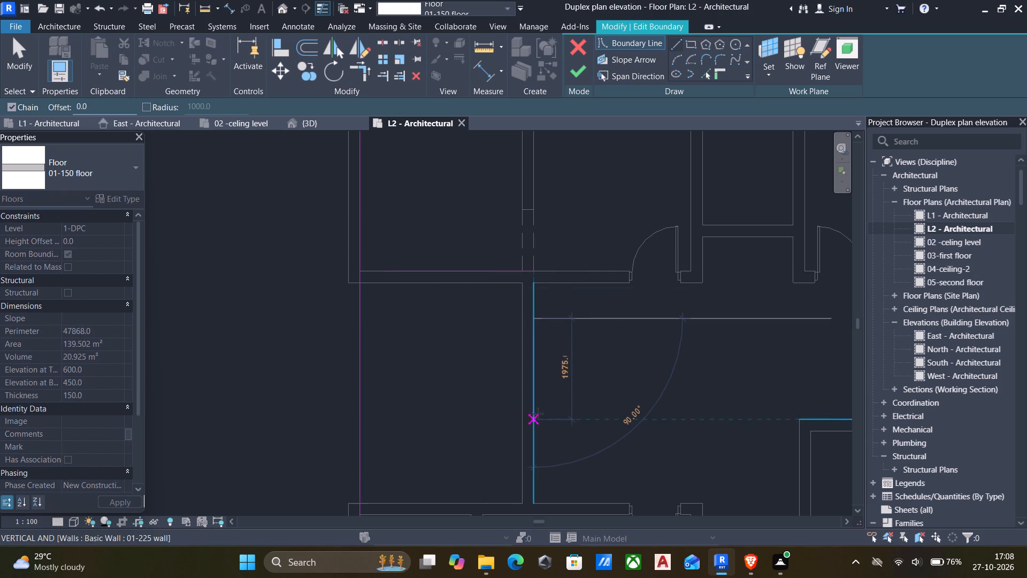
{"action": "key", "text": "Escape"}
{"action": "scroll", "coordinate": [489, 482], "scroll_direction": "down", "scroll_amount": 3}
{"action": "middle_click_drag", "start_coordinate": [490, 482], "coordinate": [500, 428]}
{"action": "scroll", "coordinate": [500, 428], "scroll_direction": "up", "scroll_amount": 4}
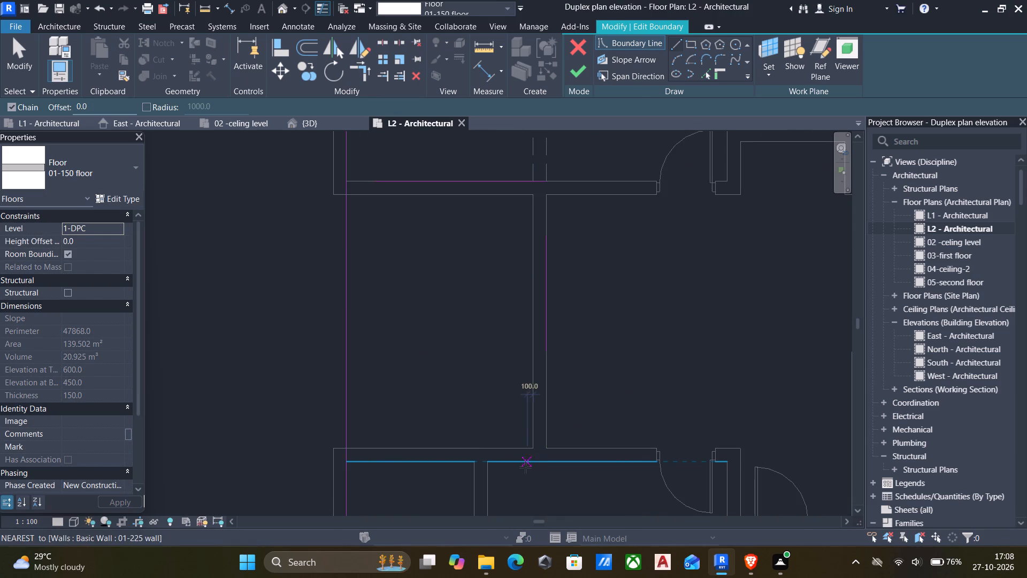
{"action": "left_click", "coordinate": [525, 467]}
{"action": "left_click", "coordinate": [420, 462]}
{"action": "key", "text": "Escape"}
{"action": "key", "text": "Escape"}
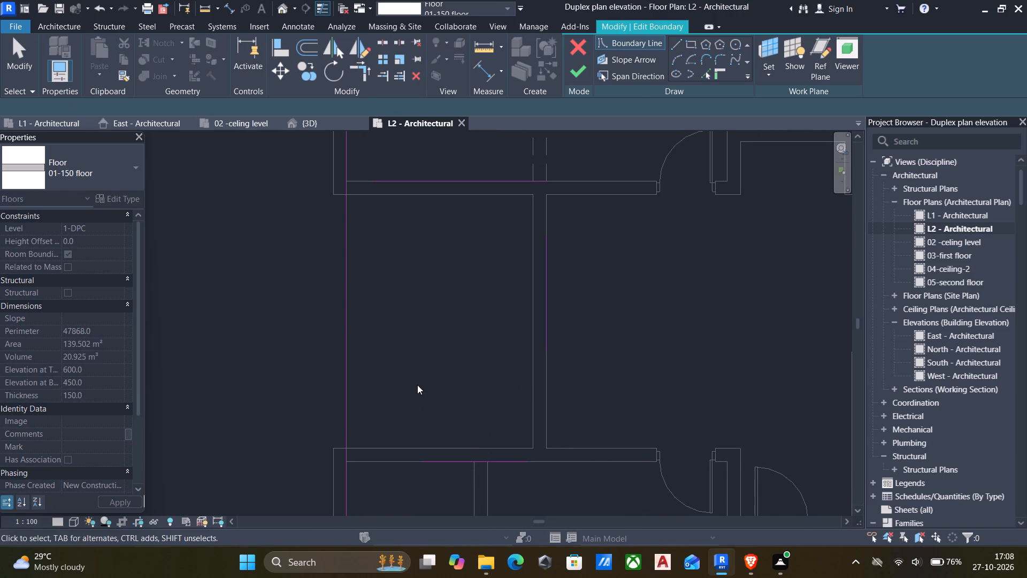
Split the floor's west boundary line about midway between the two cross walls.
{"action": "type", "text": "sl"}
{"action": "left_click", "coordinate": [345, 331]}
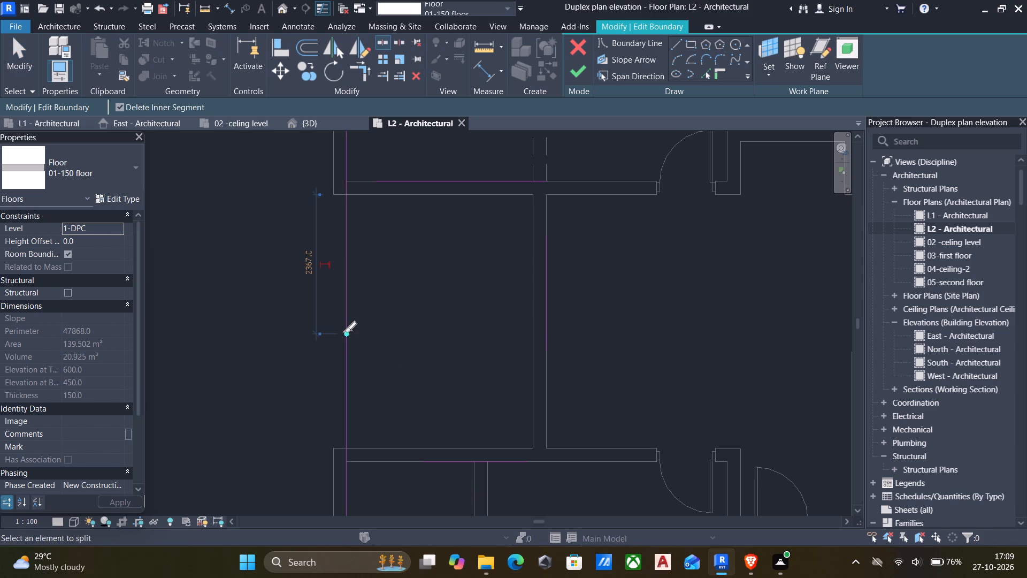
{"action": "key", "text": "Escape"}
Trim the boundary lines into one closed outline that steps in around the west recess, and finish the floor sketch.
{"action": "scroll", "coordinate": [338, 345], "scroll_direction": "down", "scroll_amount": 5}
{"action": "key", "text": "t"}
{"action": "key", "text": "r"}
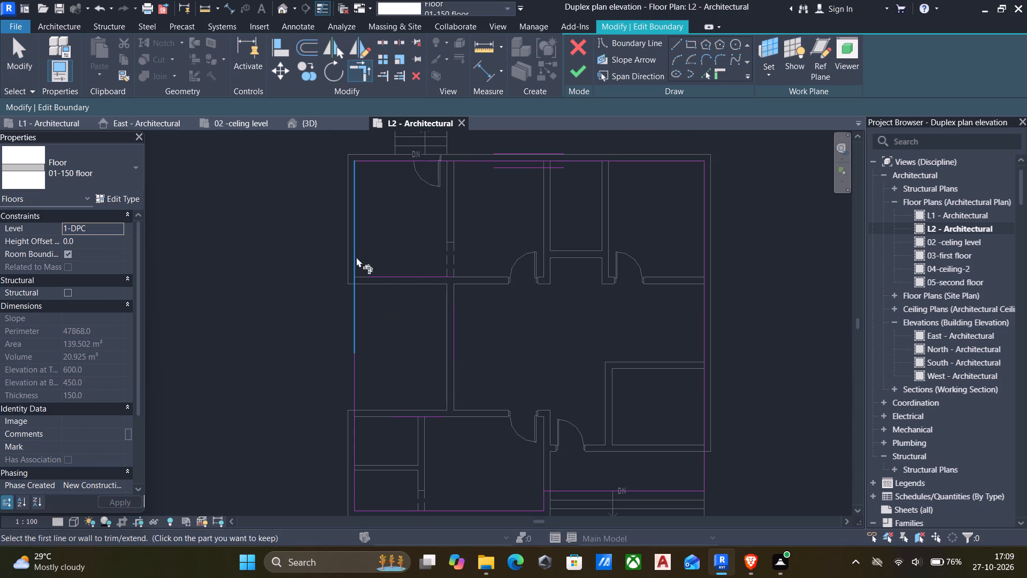
{"action": "left_click", "coordinate": [355, 251]}
{"action": "left_click", "coordinate": [403, 271]}
{"action": "left_click", "coordinate": [459, 322]}
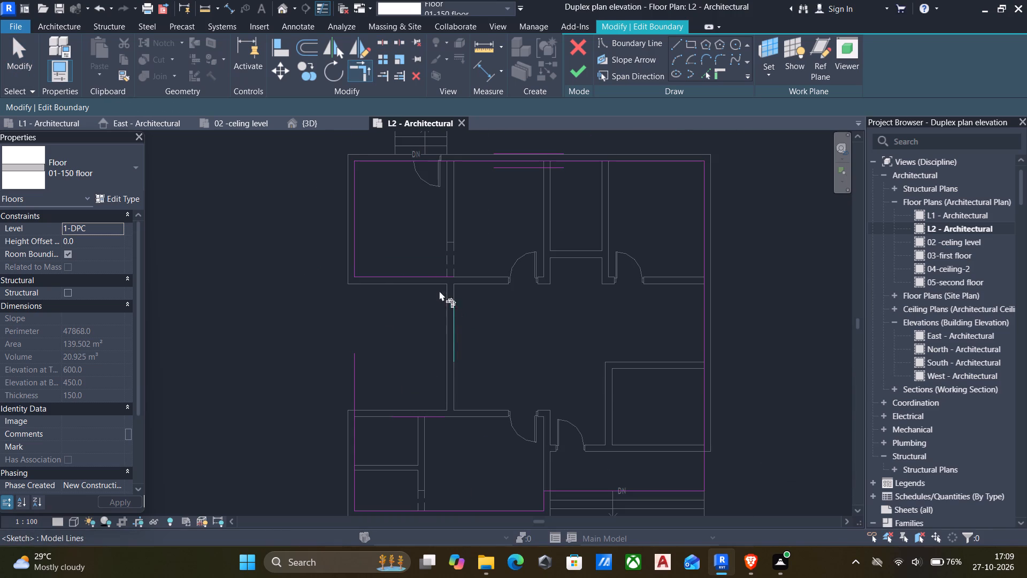
{"action": "left_click", "coordinate": [420, 270]}
{"action": "left_click", "coordinate": [455, 311]}
{"action": "left_click", "coordinate": [419, 276]}
{"action": "left_click", "coordinate": [416, 415]}
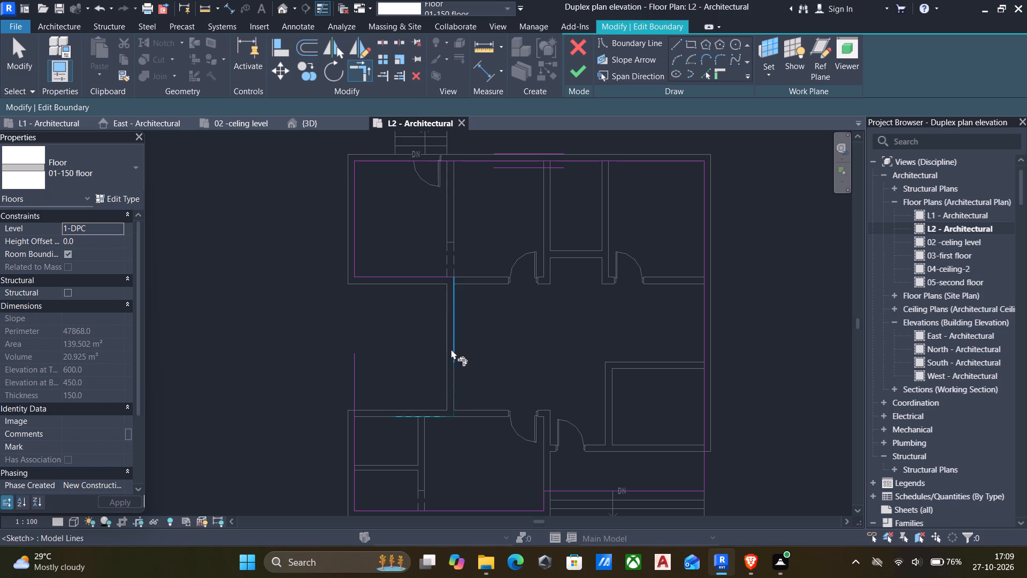
{"action": "left_click", "coordinate": [455, 339]}
{"action": "left_click", "coordinate": [408, 416]}
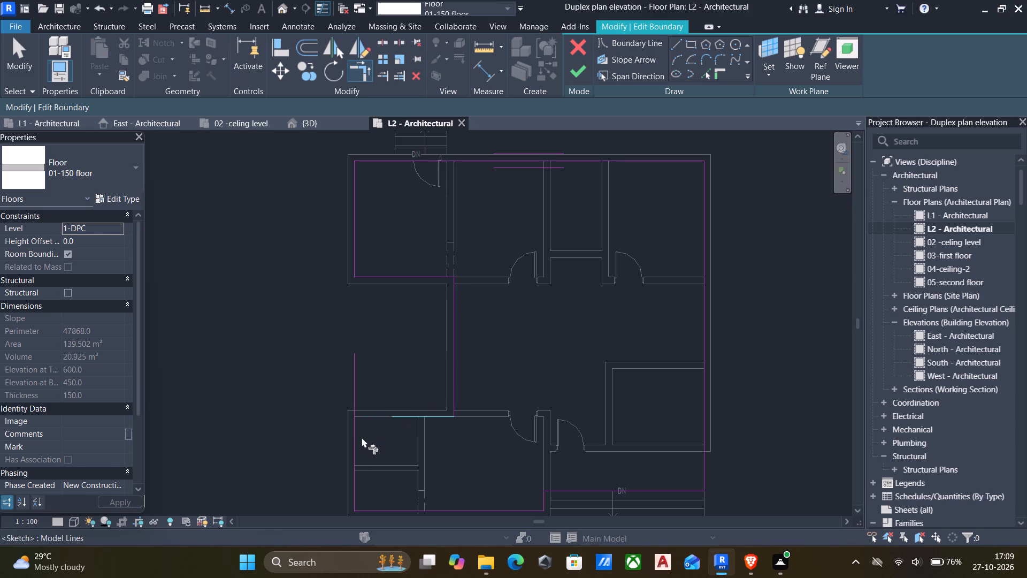
{"action": "left_click", "coordinate": [358, 440]}
{"action": "scroll", "coordinate": [346, 433], "scroll_direction": "down", "scroll_amount": 4}
{"action": "middle_click_drag", "start_coordinate": [346, 433], "coordinate": [348, 351]}
{"action": "scroll", "coordinate": [406, 371], "scroll_direction": "up", "scroll_amount": 4}
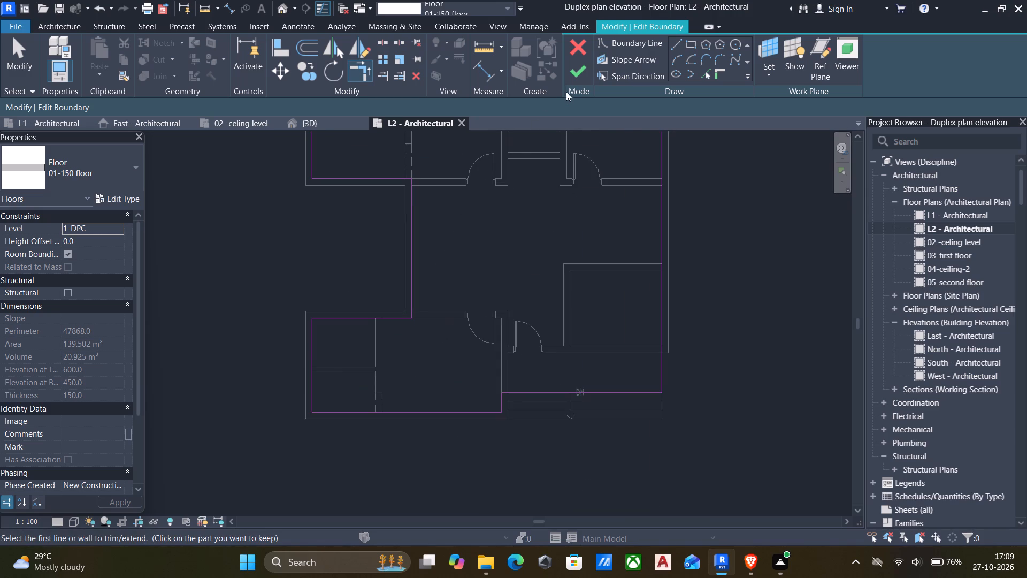
{"action": "left_click", "coordinate": [576, 69]}
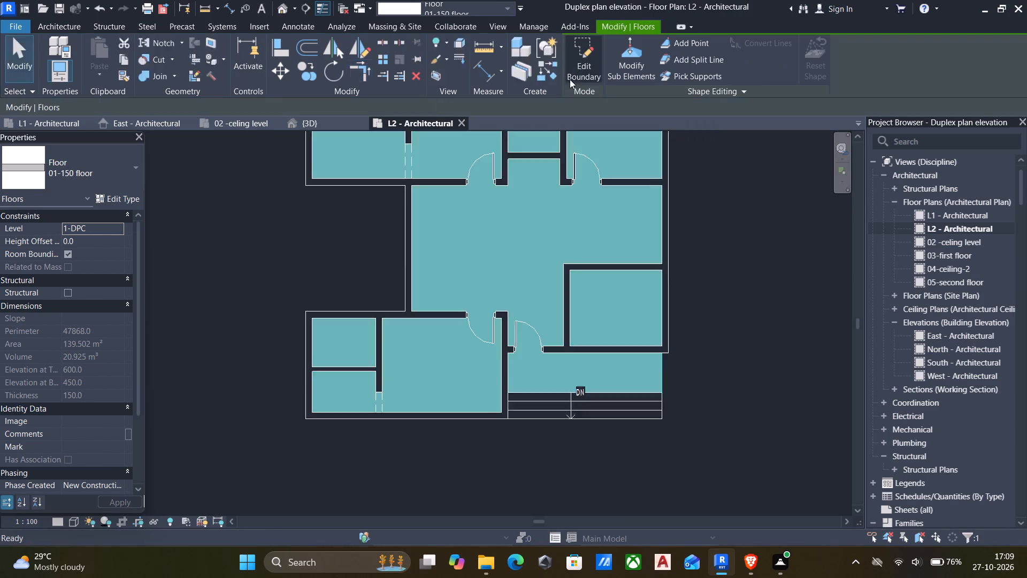
In the 3D view, set the top constraint of the over-height 02-150 wall in the southwest room to Up to level: 03-first floor.
{"action": "middle_click_drag", "start_coordinate": [553, 278], "coordinate": [538, 314]}
{"action": "scroll", "coordinate": [538, 315], "scroll_direction": "down", "scroll_amount": 2}
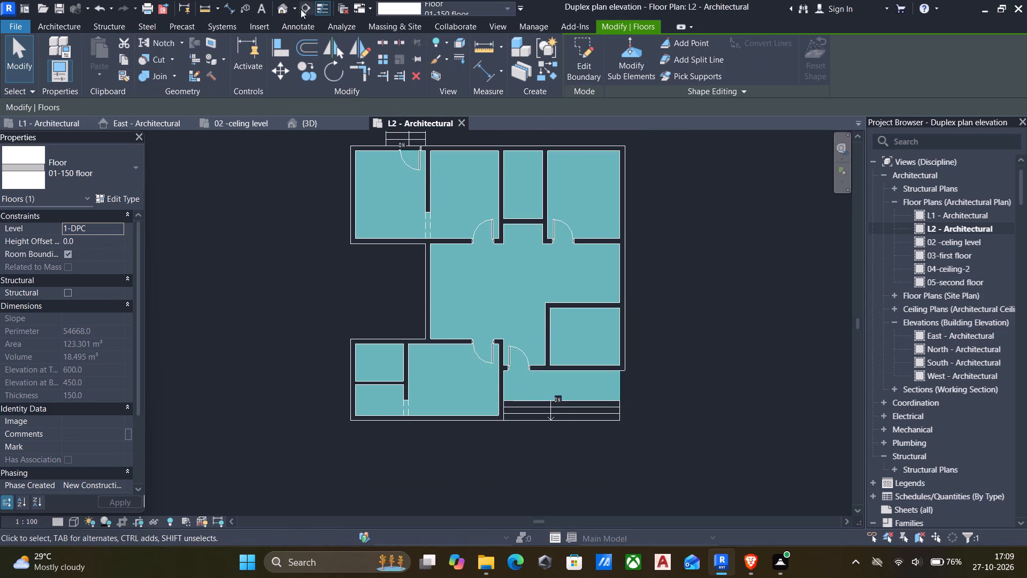
{"action": "left_click", "coordinate": [282, 6]}
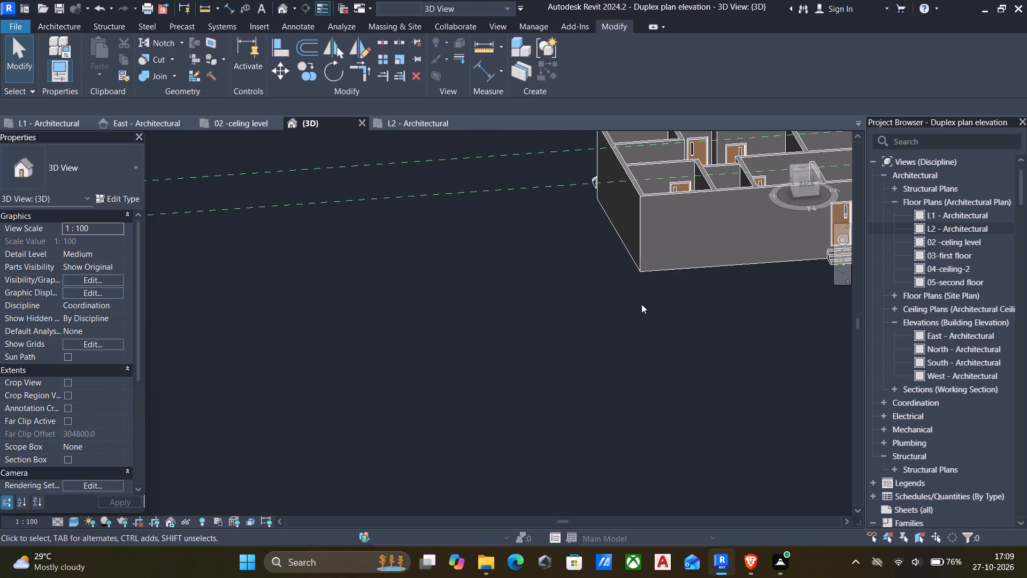
{"action": "middle_click_drag", "start_coordinate": [641, 304], "coordinate": [458, 399]}
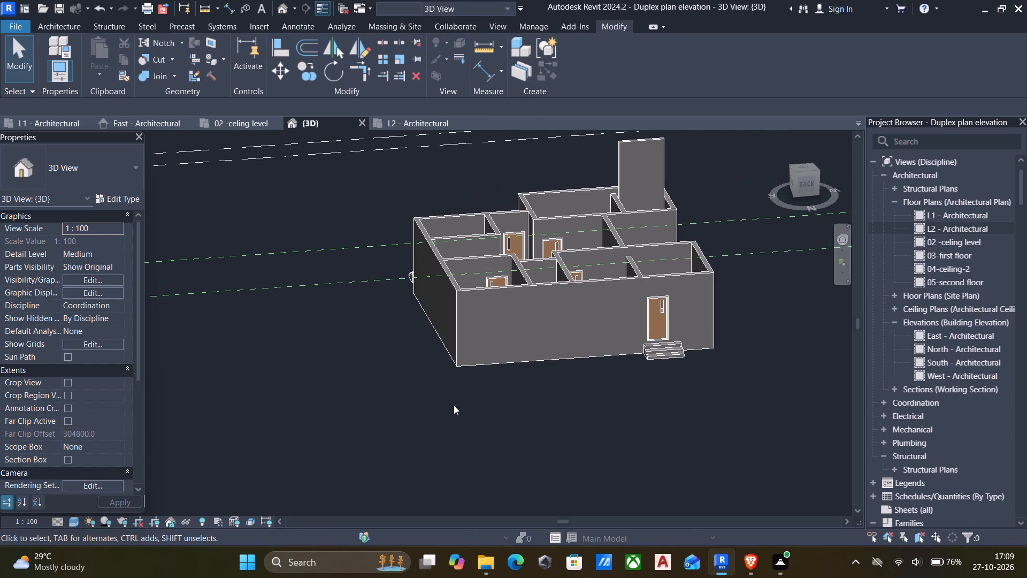
{"action": "middle_click_drag", "start_coordinate": [454, 405], "coordinate": [632, 374], "text": "shift"}
{"action": "scroll", "coordinate": [633, 374], "scroll_direction": "down", "scroll_amount": 7}
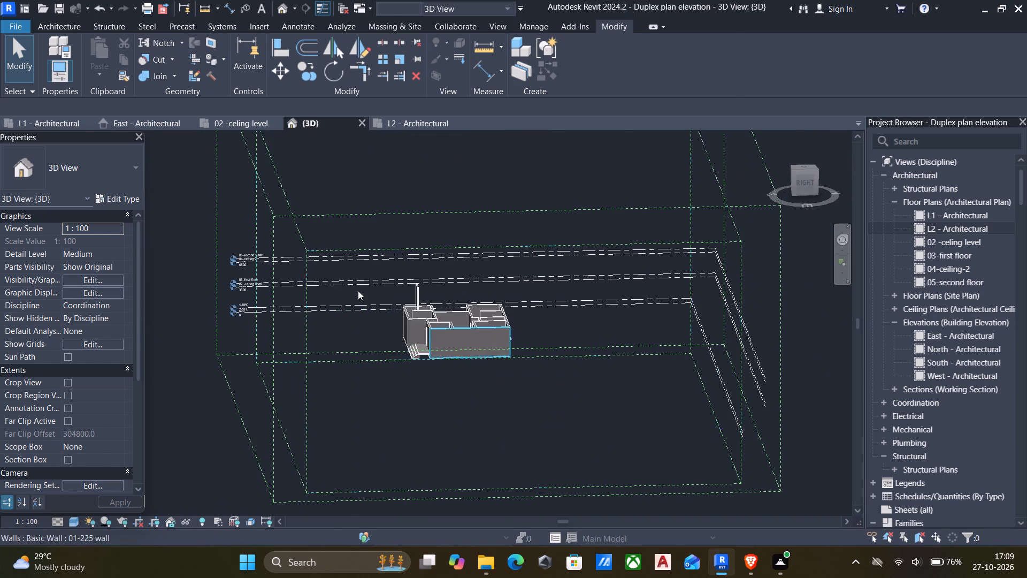
{"action": "scroll", "coordinate": [302, 265], "scroll_direction": "up", "scroll_amount": 6}
{"action": "scroll", "coordinate": [622, 352], "scroll_direction": "up", "scroll_amount": 8}
{"action": "left_click", "coordinate": [481, 320]}
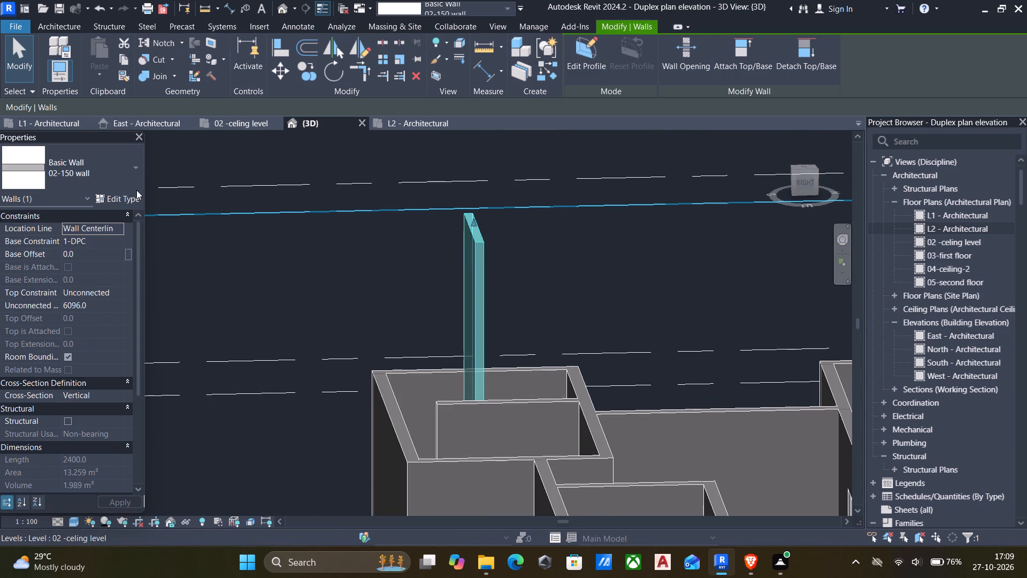
{"action": "left_click", "coordinate": [113, 292]}
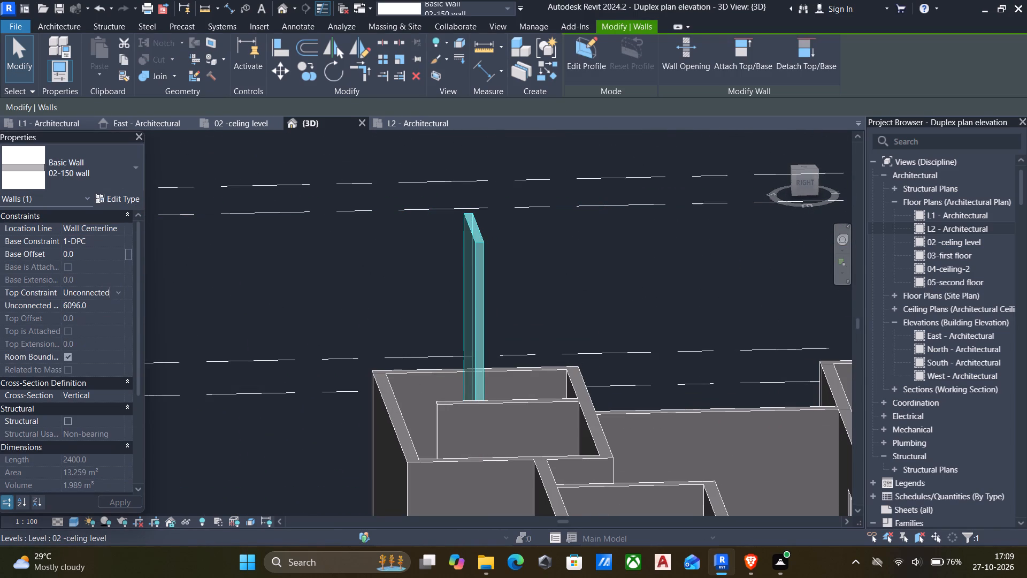
{"action": "left_click", "coordinate": [119, 291]}
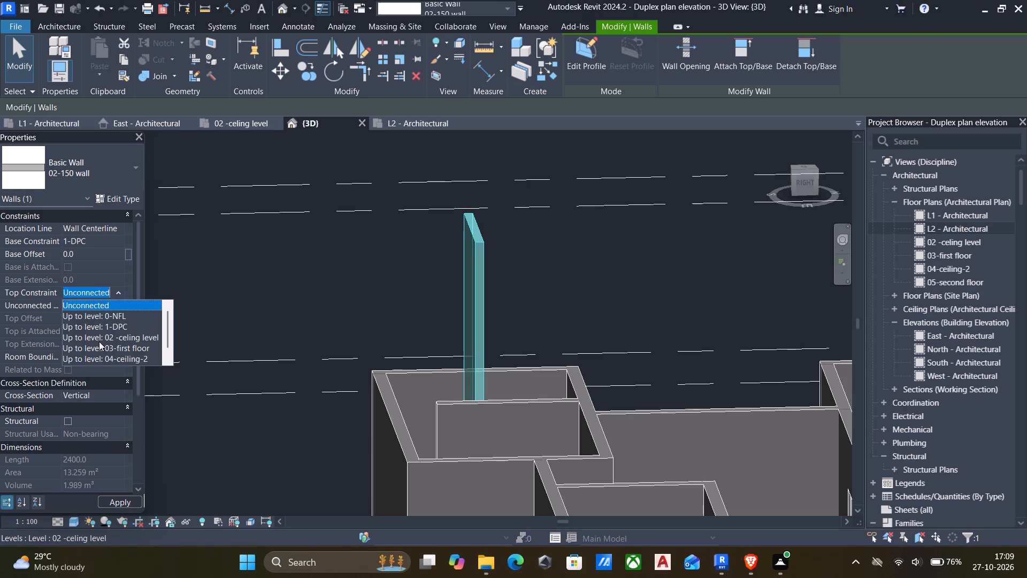
{"action": "left_click", "coordinate": [101, 347]}
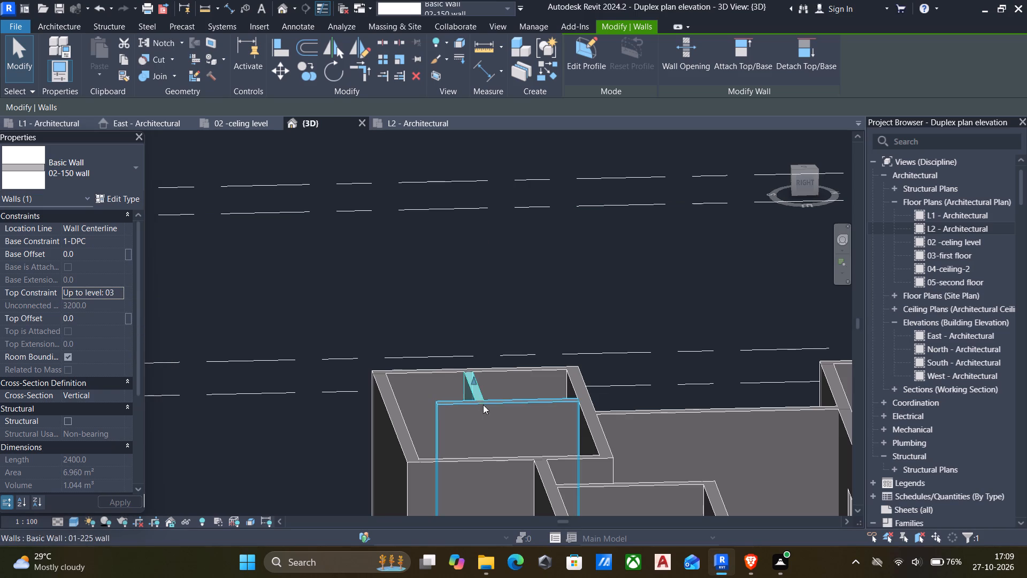
{"action": "scroll", "coordinate": [485, 405], "scroll_direction": "down", "scroll_amount": 1}
{"action": "middle_click_drag", "start_coordinate": [485, 406], "coordinate": [478, 345]}
{"action": "scroll", "coordinate": [478, 345], "scroll_direction": "up", "scroll_amount": 5}
{"action": "key", "text": "Escape"}
{"action": "scroll", "coordinate": [487, 363], "scroll_direction": "down", "scroll_amount": 4}
{"action": "middle_click_drag", "start_coordinate": [487, 364], "coordinate": [456, 296]}
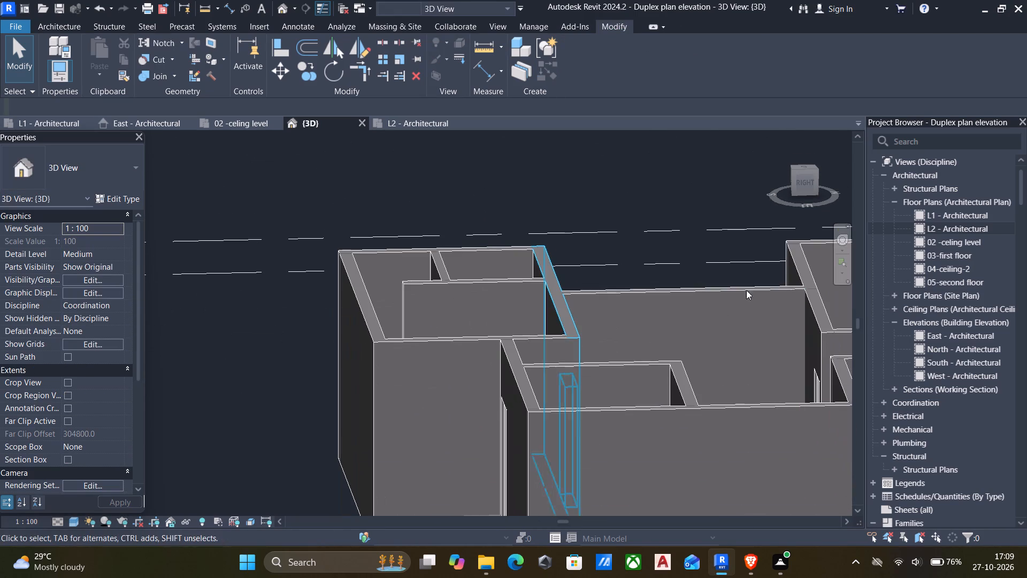
Open the L2 - Architectural floor plan and start a new cast-in-place monolithic stair.
{"action": "double_click", "coordinate": [917, 228]}
{"action": "scroll", "coordinate": [704, 275], "scroll_direction": "down", "scroll_amount": 3}
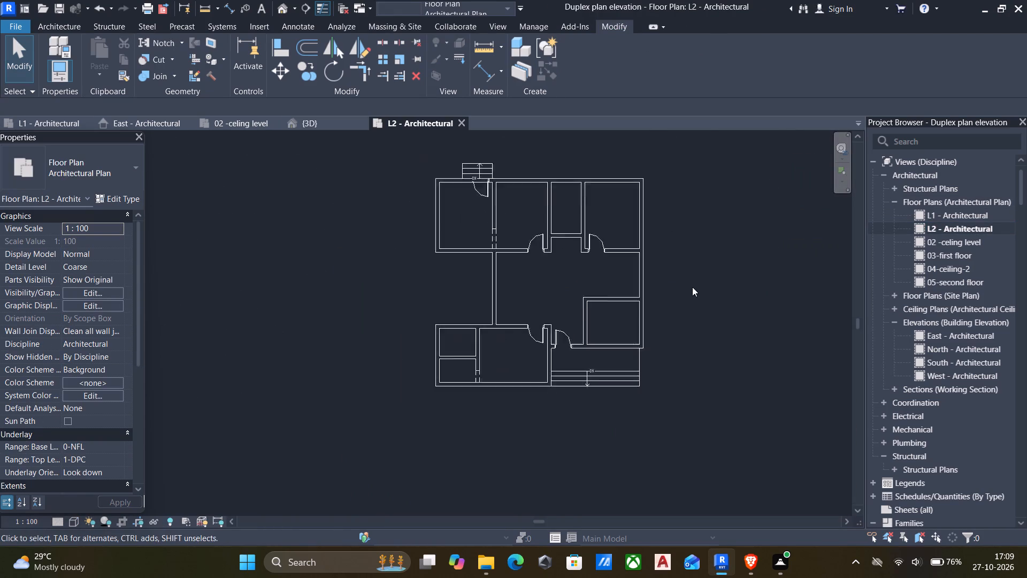
{"action": "scroll", "coordinate": [692, 287], "scroll_direction": "down", "scroll_amount": 3}
{"action": "middle_click_drag", "start_coordinate": [659, 296], "coordinate": [633, 305]}
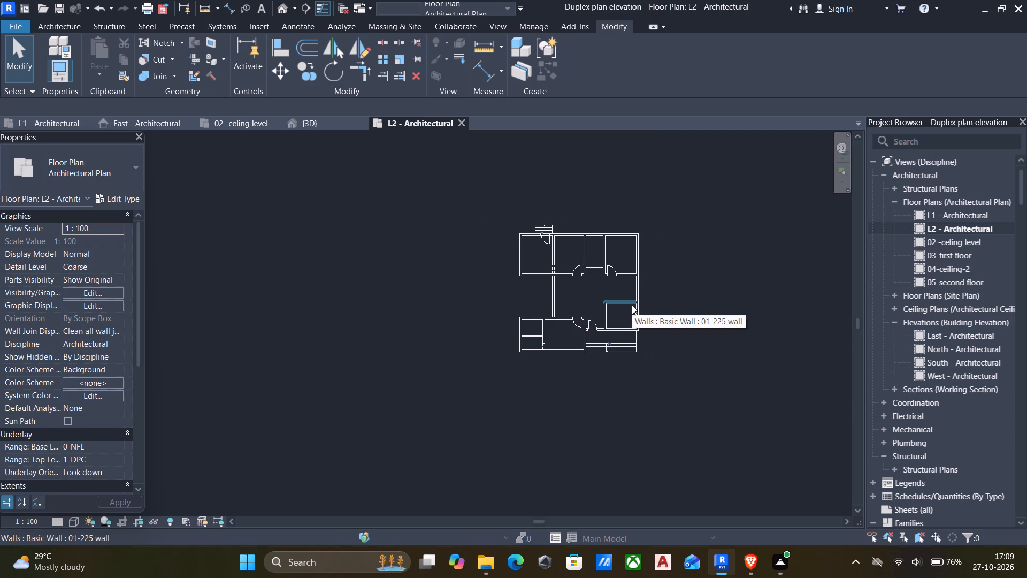
{"action": "scroll", "coordinate": [637, 276], "scroll_direction": "up", "scroll_amount": 4}
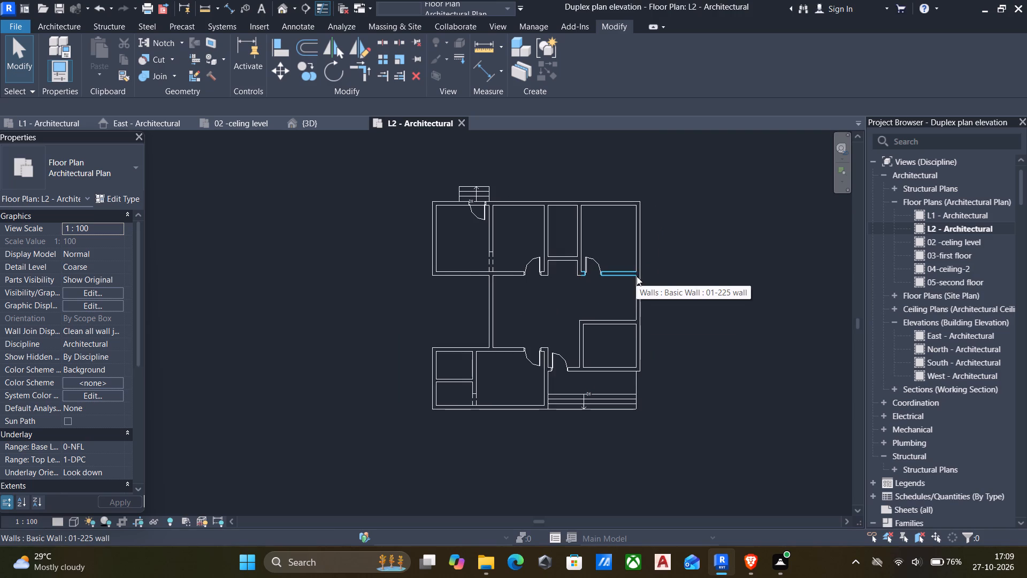
{"action": "scroll", "coordinate": [637, 276], "scroll_direction": "up", "scroll_amount": 5}
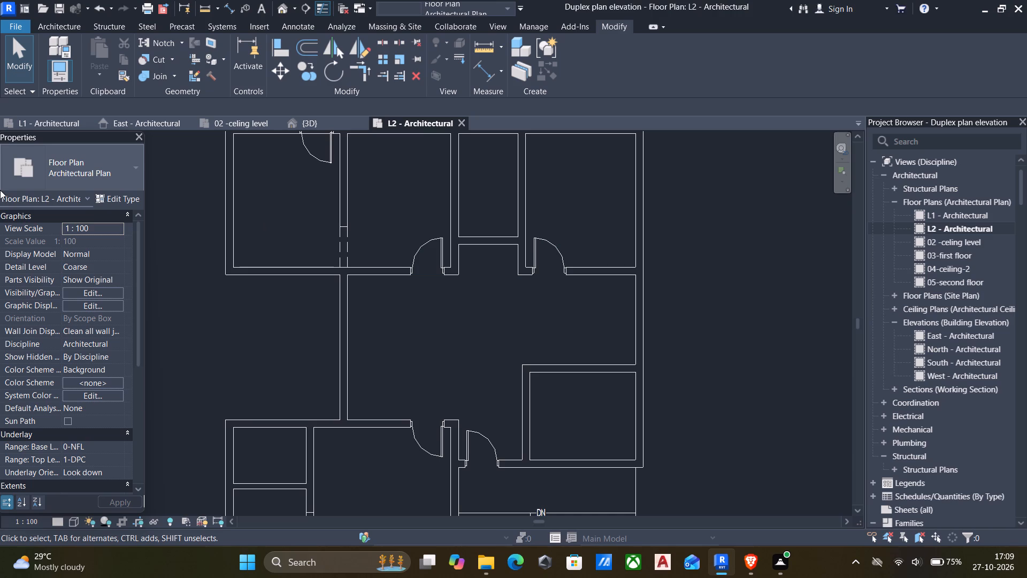
{"action": "left_click", "coordinate": [50, 26]}
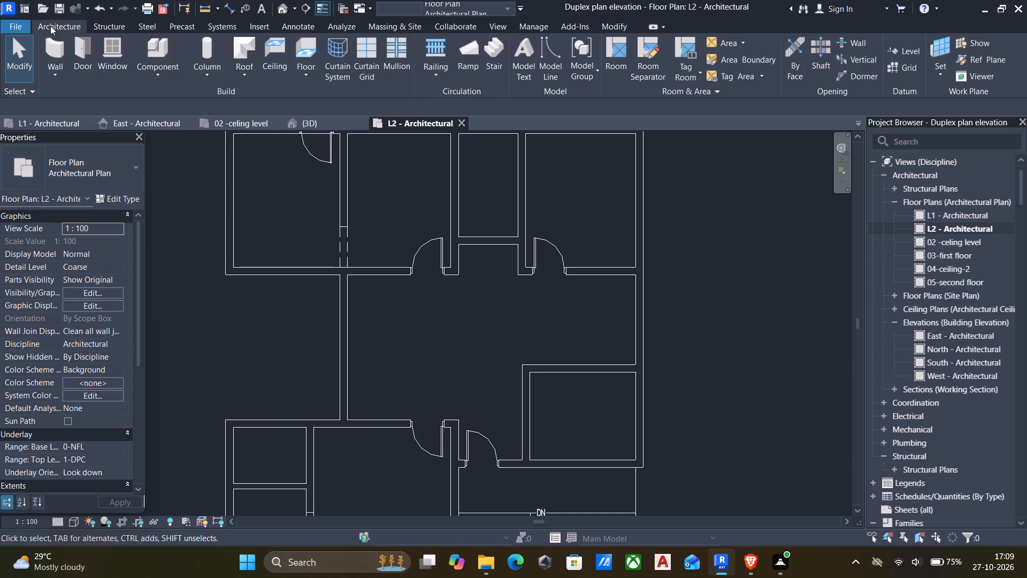
{"action": "left_click", "coordinate": [497, 47]}
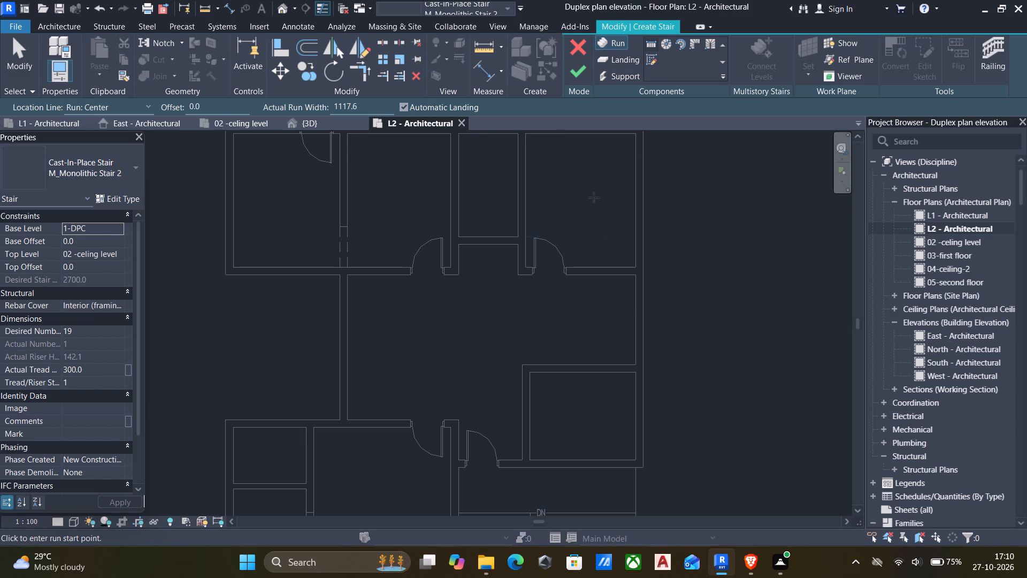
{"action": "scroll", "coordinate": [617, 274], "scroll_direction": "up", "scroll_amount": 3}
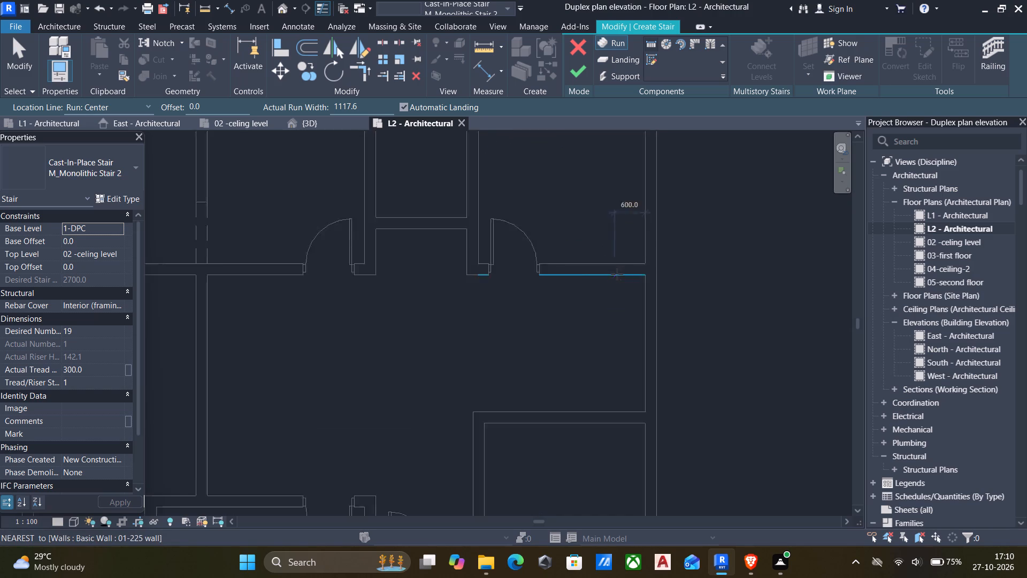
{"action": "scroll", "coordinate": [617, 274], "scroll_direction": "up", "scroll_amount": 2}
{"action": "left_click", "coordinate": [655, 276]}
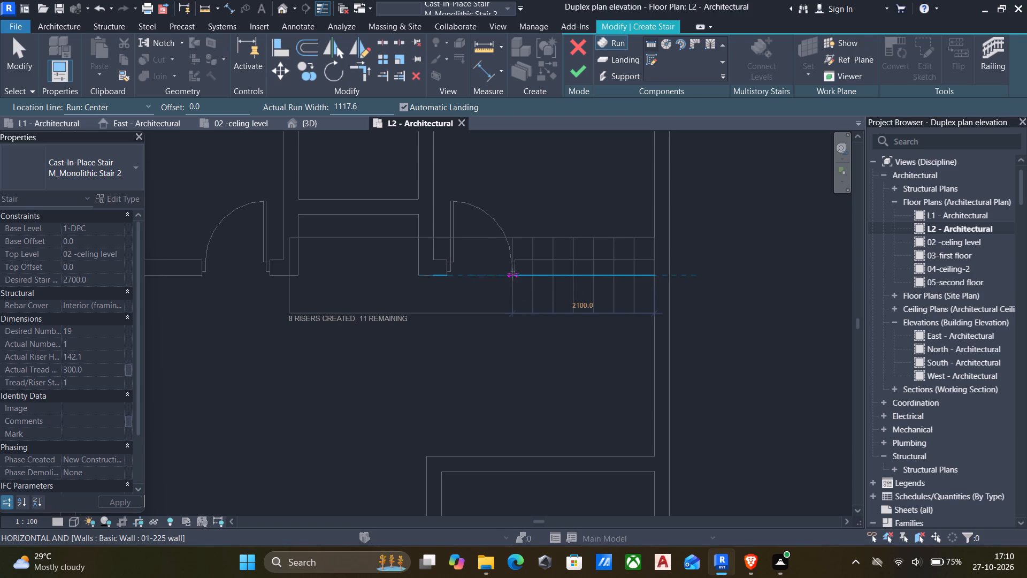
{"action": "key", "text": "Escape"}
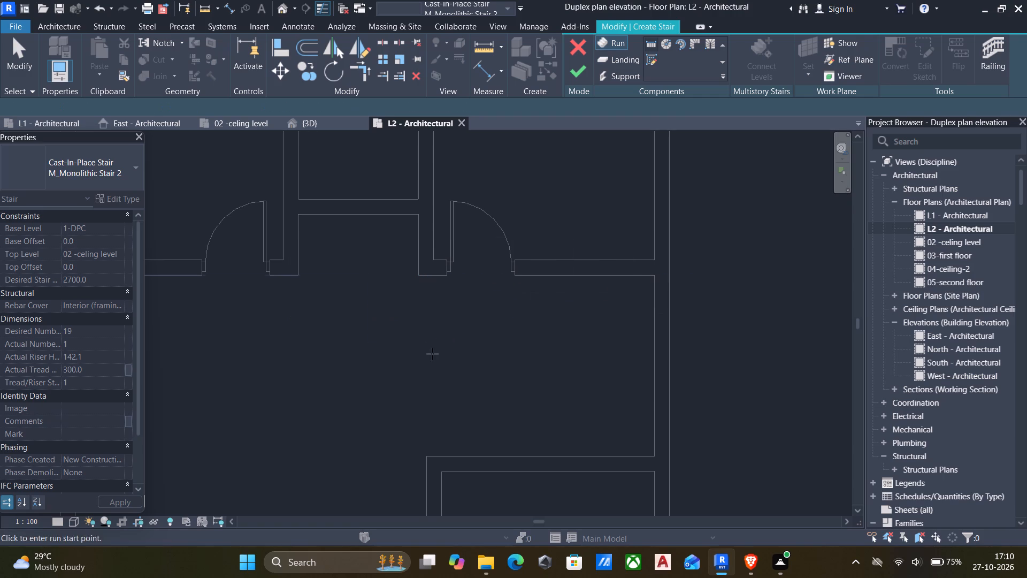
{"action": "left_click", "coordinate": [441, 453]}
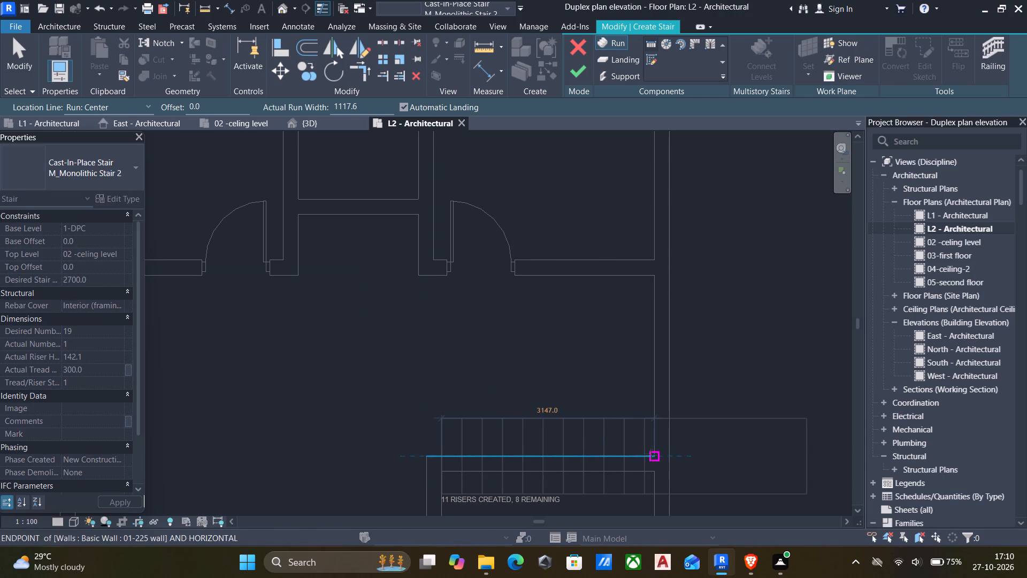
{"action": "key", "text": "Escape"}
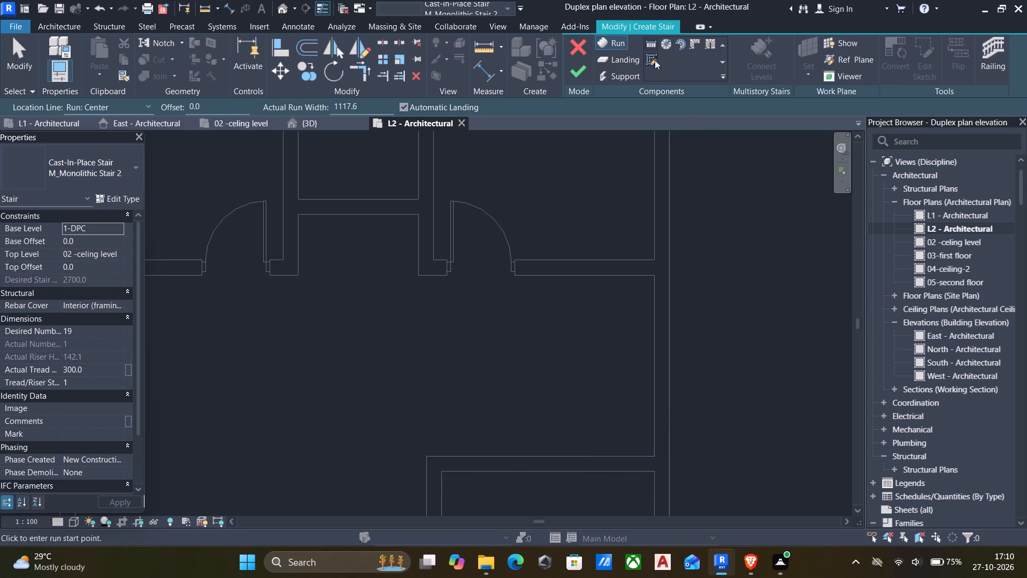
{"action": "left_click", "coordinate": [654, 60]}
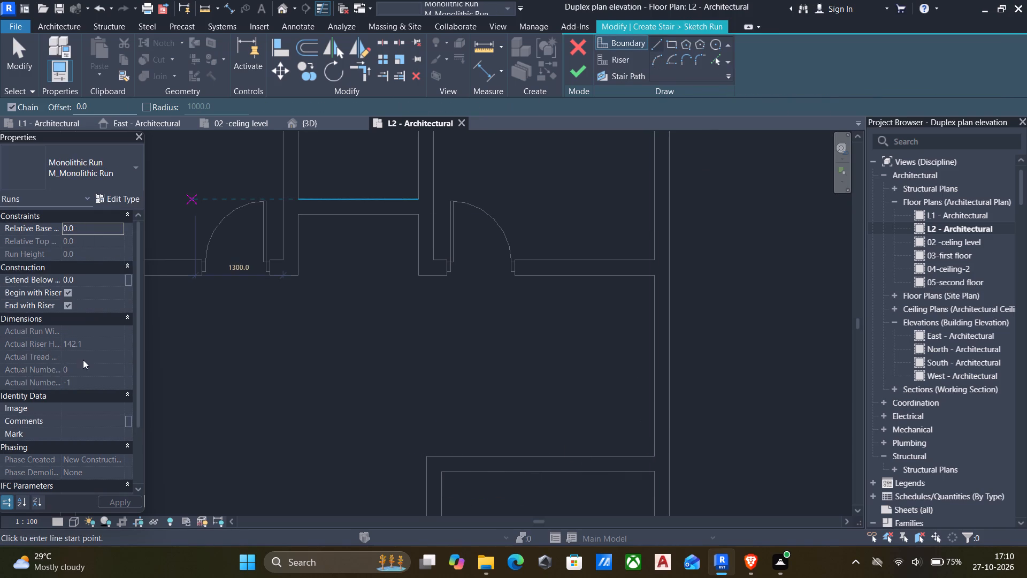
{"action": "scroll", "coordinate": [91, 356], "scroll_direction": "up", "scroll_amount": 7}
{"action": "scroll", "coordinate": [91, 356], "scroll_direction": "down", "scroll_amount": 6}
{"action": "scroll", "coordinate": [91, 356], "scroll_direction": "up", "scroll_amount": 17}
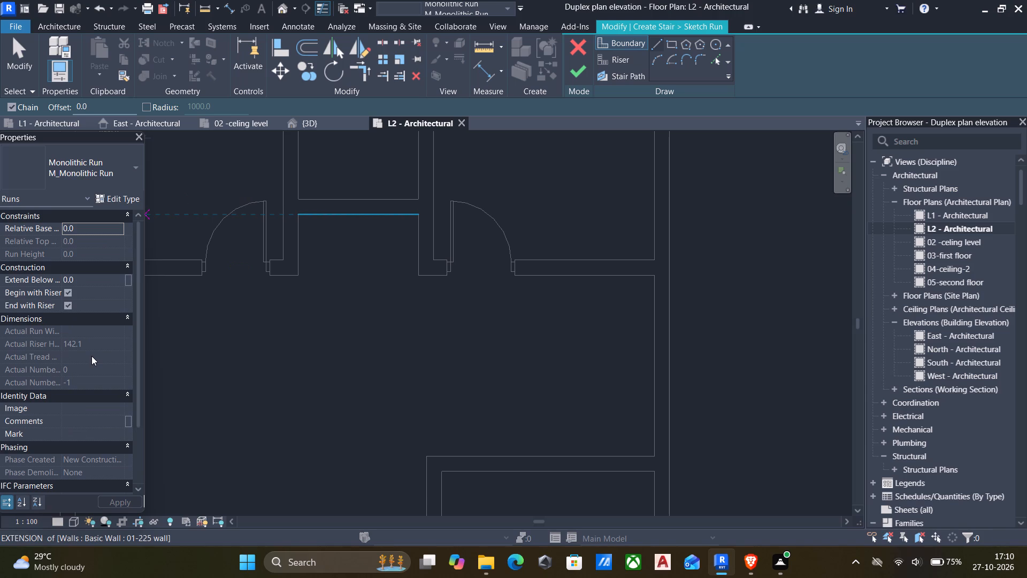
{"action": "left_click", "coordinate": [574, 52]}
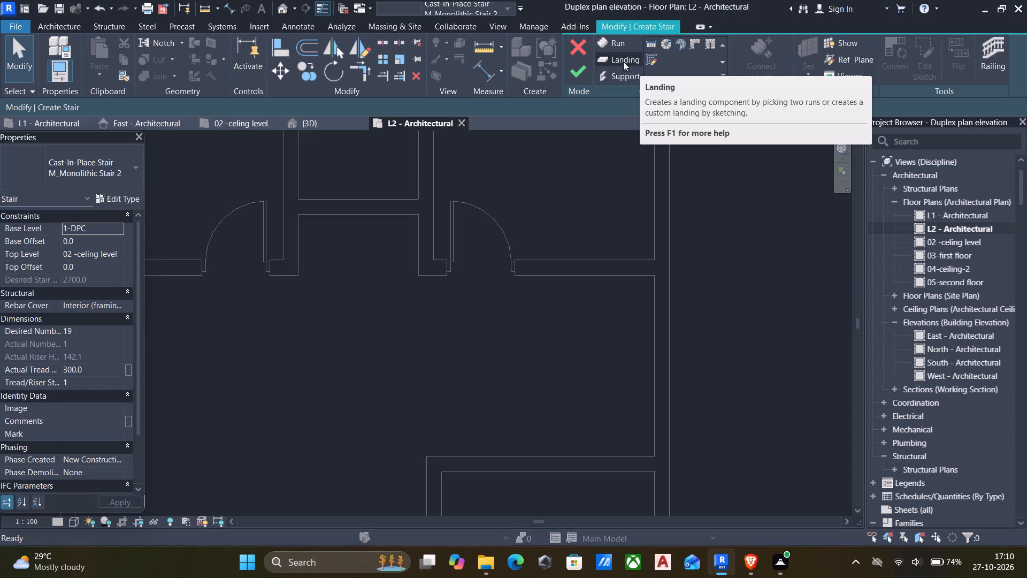
With location line Run: Right, draw a straight 2400 mm, 9-riser run eastward from the southeast room's northwest corner along its north wall.
{"action": "left_click", "coordinate": [654, 42]}
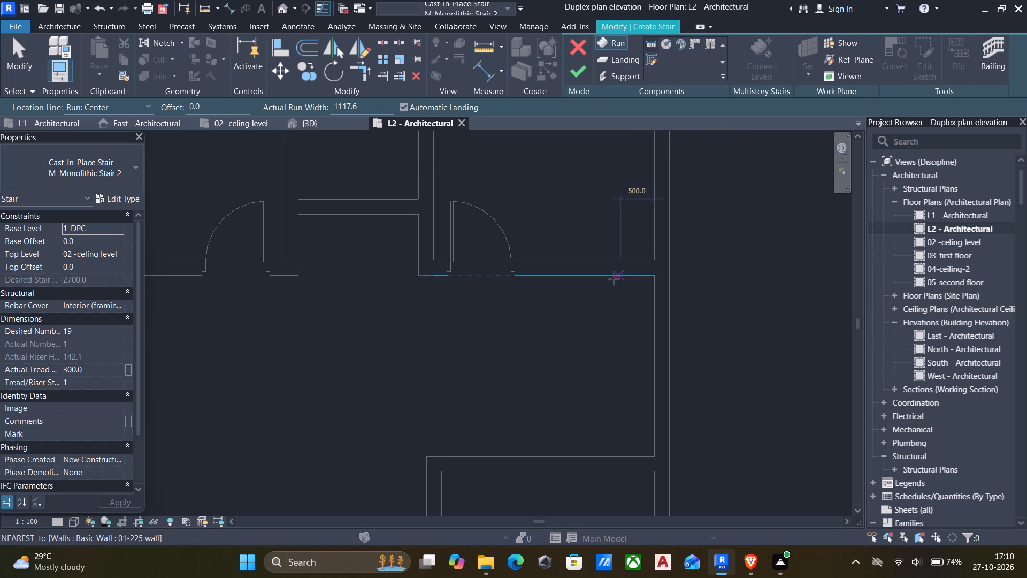
{"action": "left_click", "coordinate": [430, 455]}
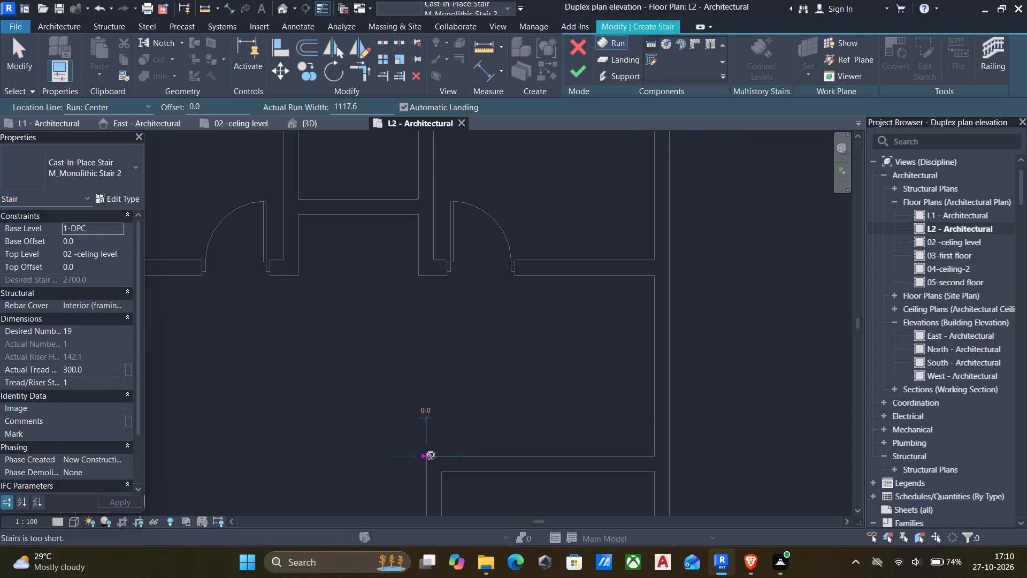
{"action": "key", "text": "Escape"}
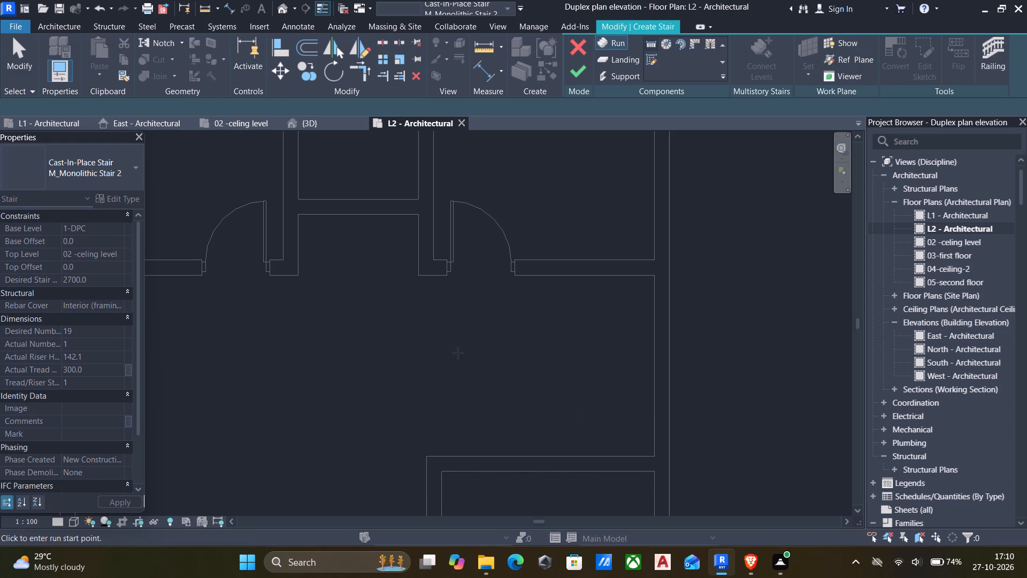
{"action": "left_click", "coordinate": [121, 104]}
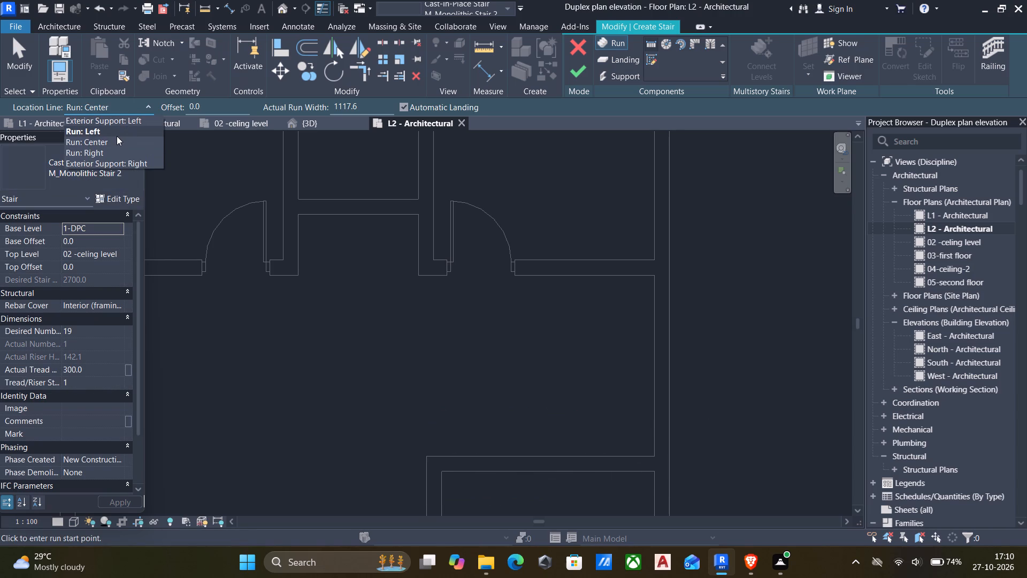
{"action": "left_click", "coordinate": [112, 134]}
{"action": "left_click", "coordinate": [427, 457]}
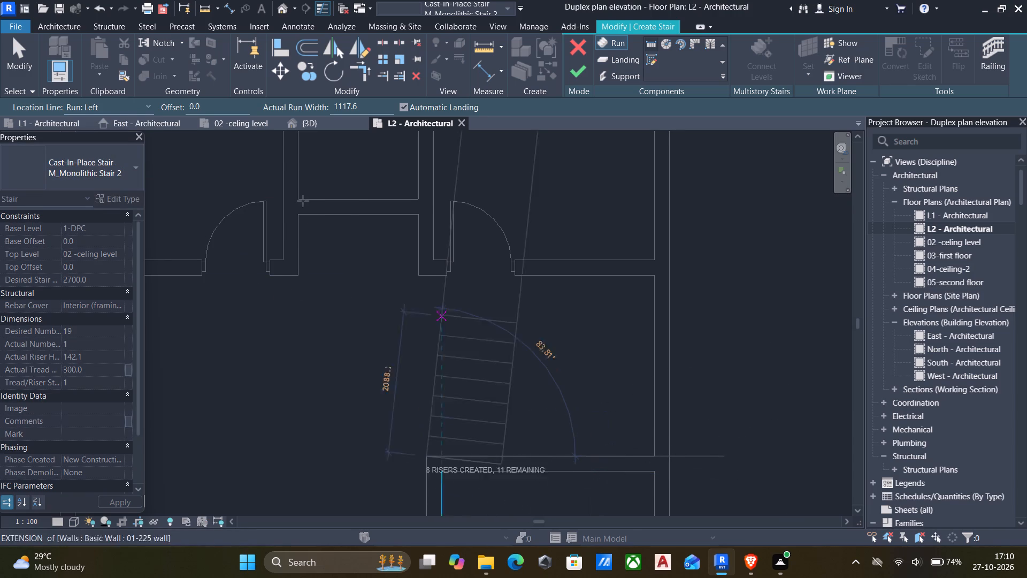
{"action": "left_click", "coordinate": [143, 101]}
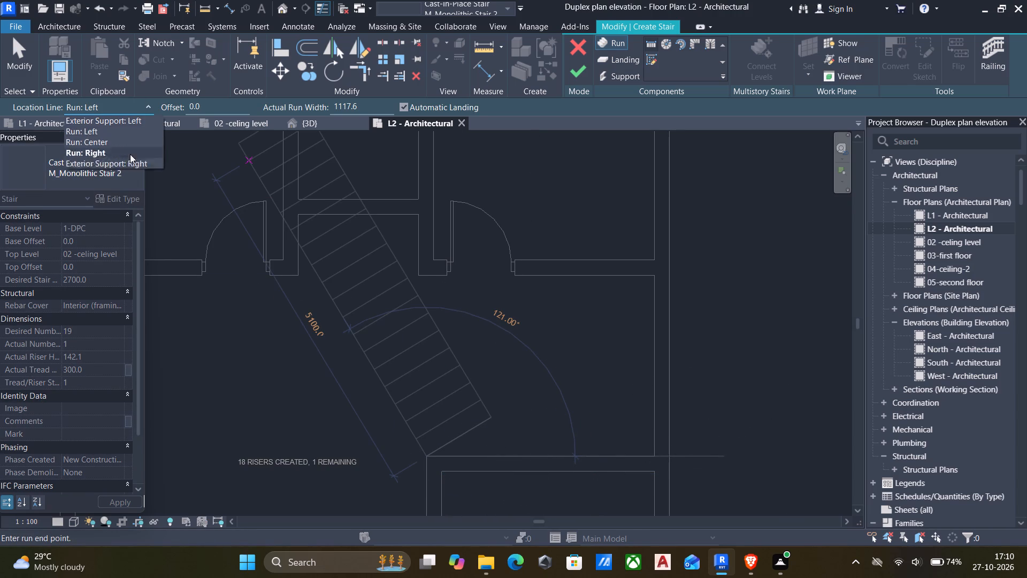
{"action": "left_click", "coordinate": [126, 151]}
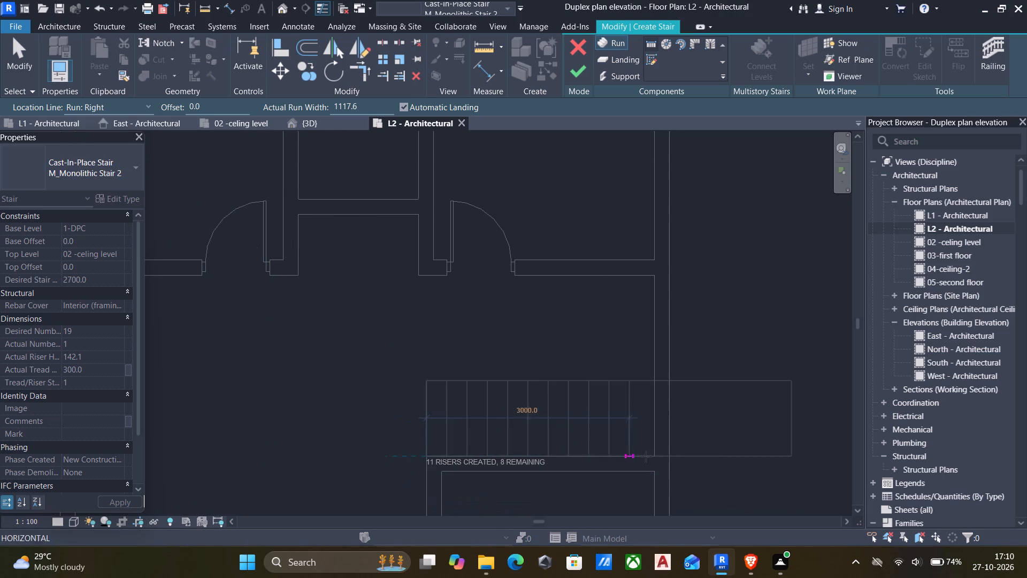
{"action": "left_click", "coordinate": [598, 451]}
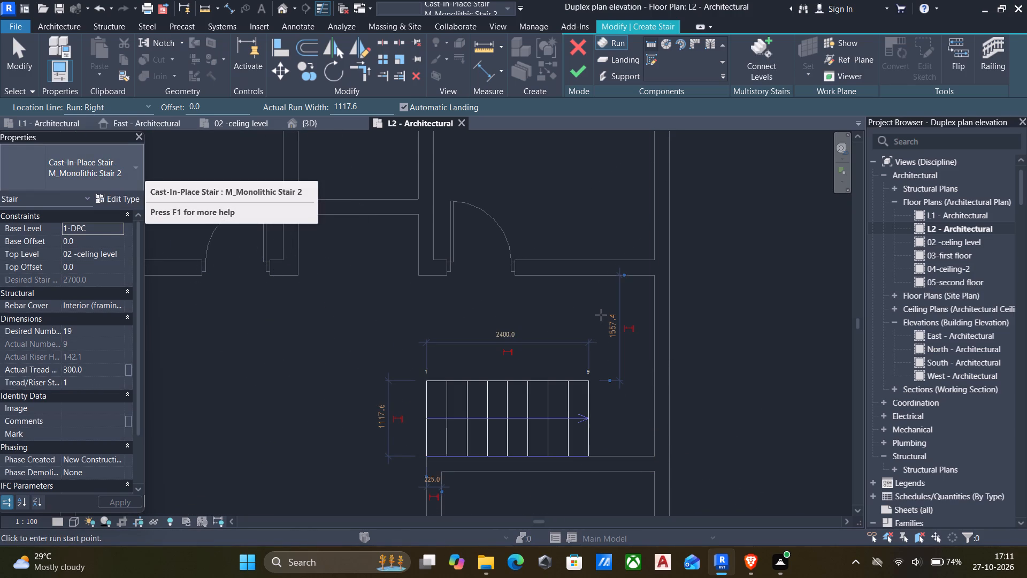
Draw the 10-riser return run westward along the opposite wall's south face, starting about 800 mm from the east wall, and finish the stair.
{"action": "left_click", "coordinate": [599, 278]}
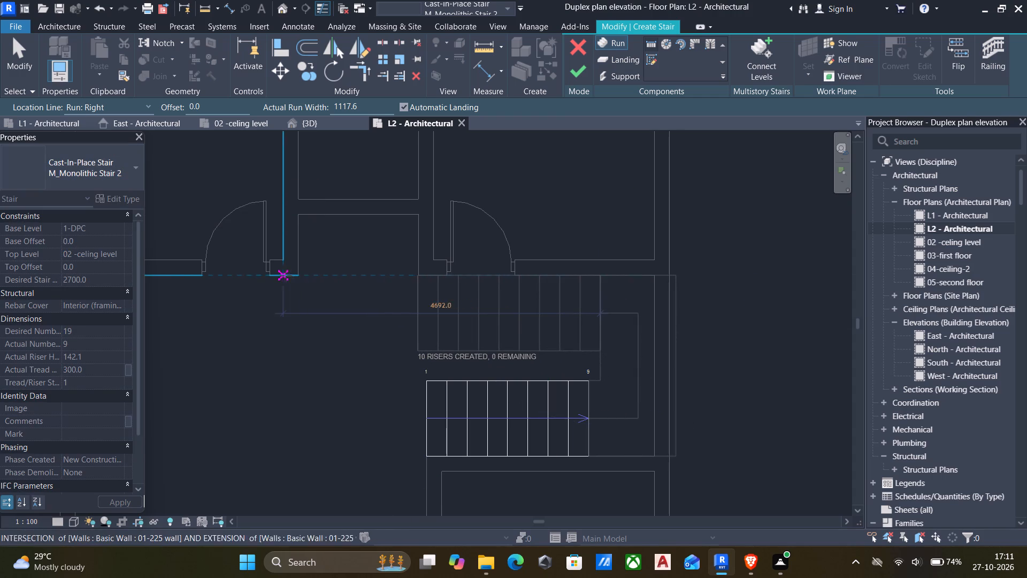
{"action": "left_click", "coordinate": [211, 273]}
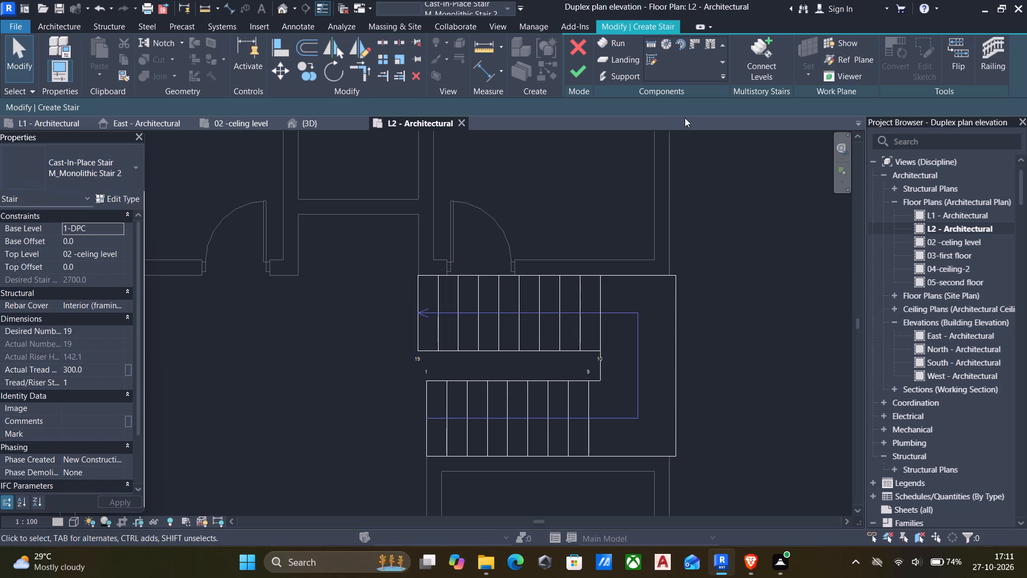
{"action": "left_click", "coordinate": [576, 73]}
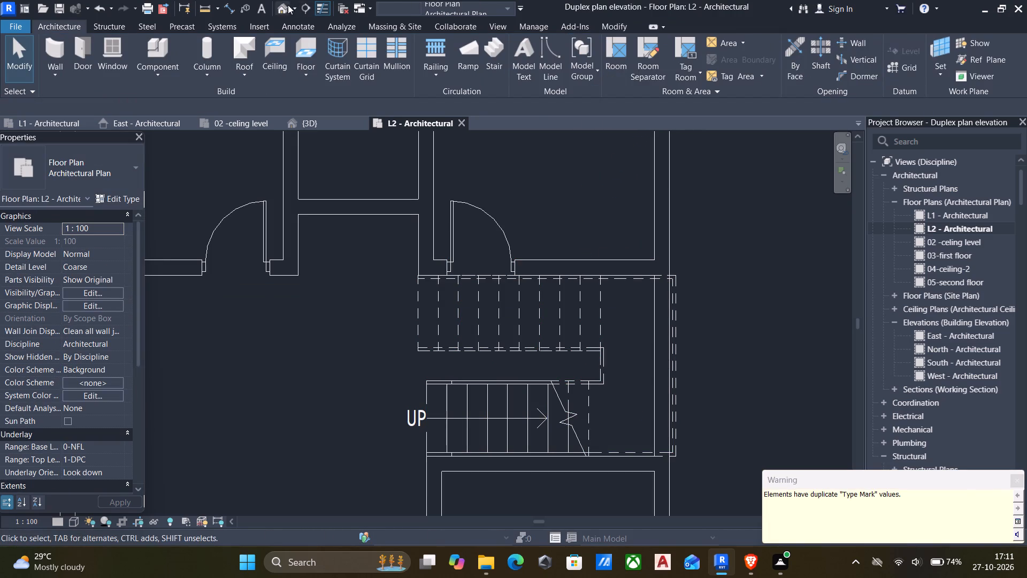
In the 3D view, delete the stair's outer railing that projects outside the east exterior wall.
{"action": "left_click", "coordinate": [283, 7]}
{"action": "scroll", "coordinate": [518, 290], "scroll_direction": "down", "scroll_amount": 4}
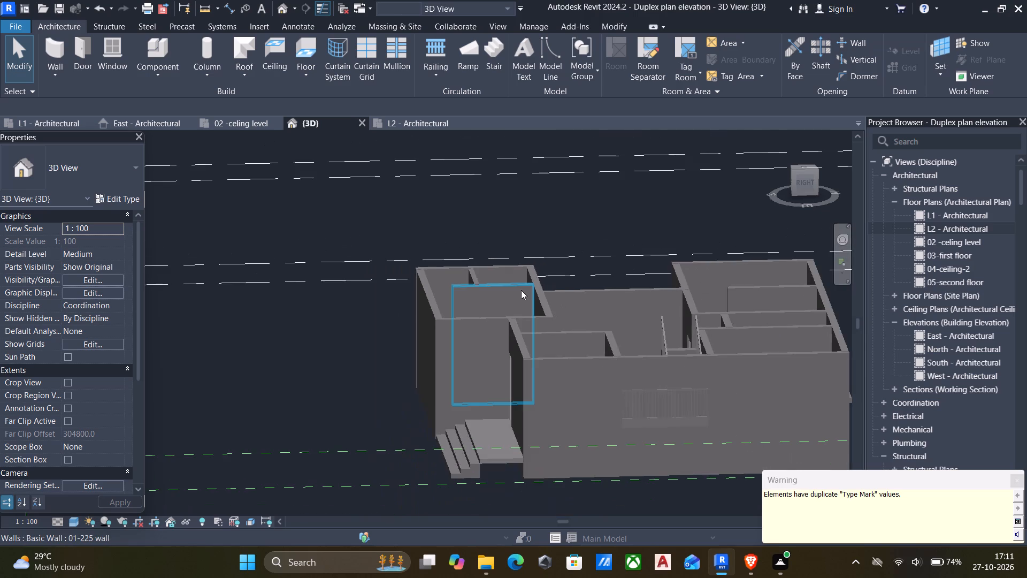
{"action": "middle_click_drag", "start_coordinate": [521, 290], "coordinate": [687, 472], "text": "shift"}
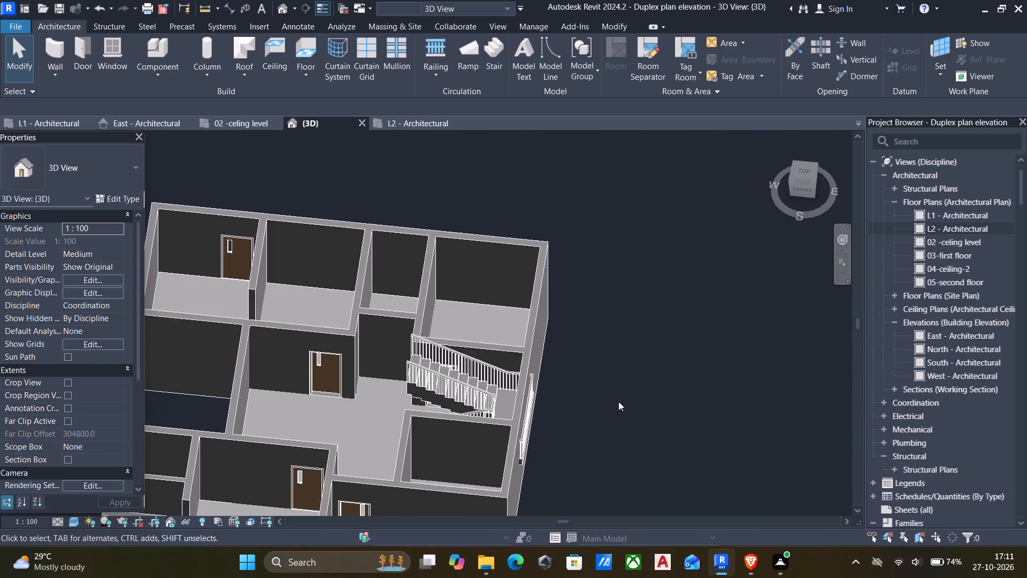
{"action": "scroll", "coordinate": [564, 398], "scroll_direction": "up", "scroll_amount": 4}
{"action": "scroll", "coordinate": [538, 414], "scroll_direction": "down", "scroll_amount": 1}
{"action": "middle_click_drag", "start_coordinate": [538, 414], "coordinate": [639, 304]}
{"action": "scroll", "coordinate": [639, 304], "scroll_direction": "up", "scroll_amount": 6}
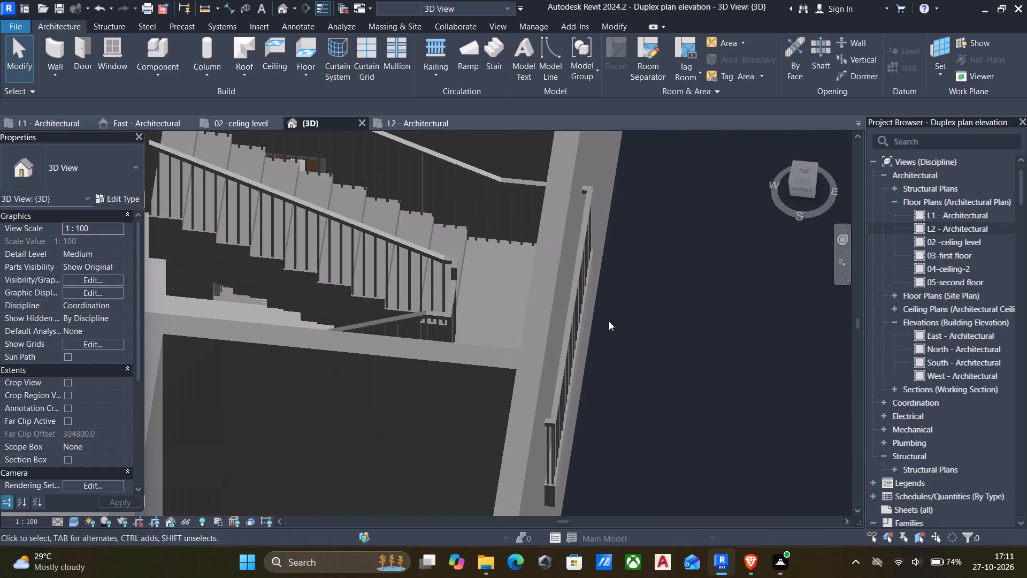
{"action": "left_click", "coordinate": [571, 328]}
{"action": "key", "text": "Delete"}
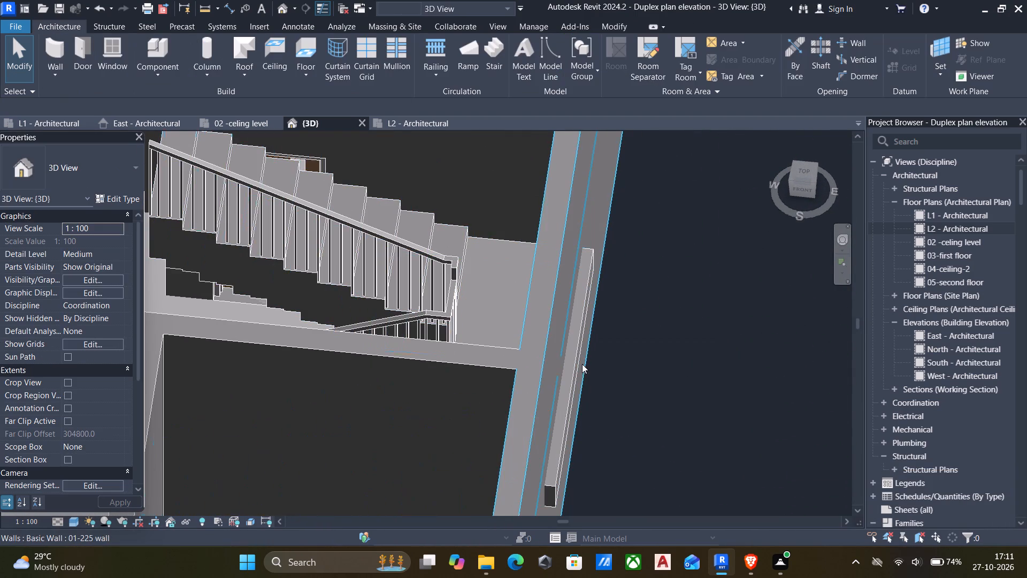
In the L2 - Architectural plan, edit the stair, align its landing's east edge with the east wall's outer face, and finish the stair.
{"action": "scroll", "coordinate": [582, 368], "scroll_direction": "down", "scroll_amount": 6}
{"action": "middle_click_drag", "start_coordinate": [583, 376], "coordinate": [629, 349]}
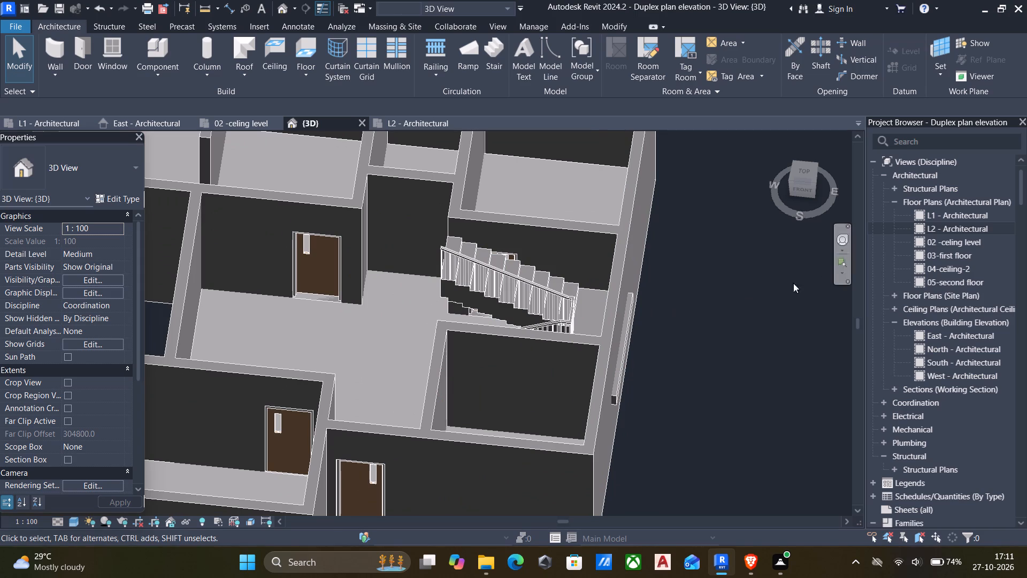
{"action": "double_click", "coordinate": [925, 231]}
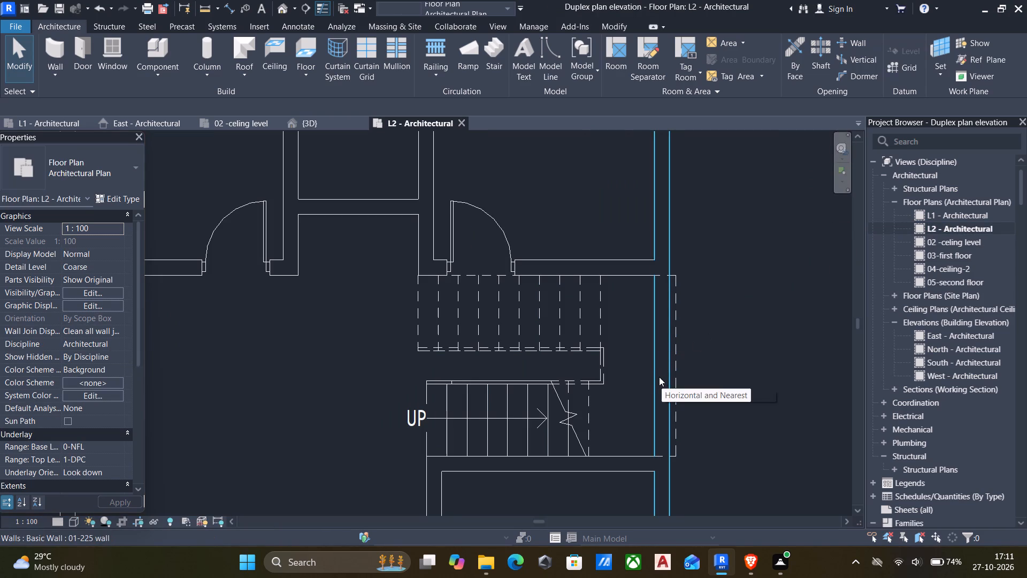
{"action": "left_click", "coordinate": [479, 328]}
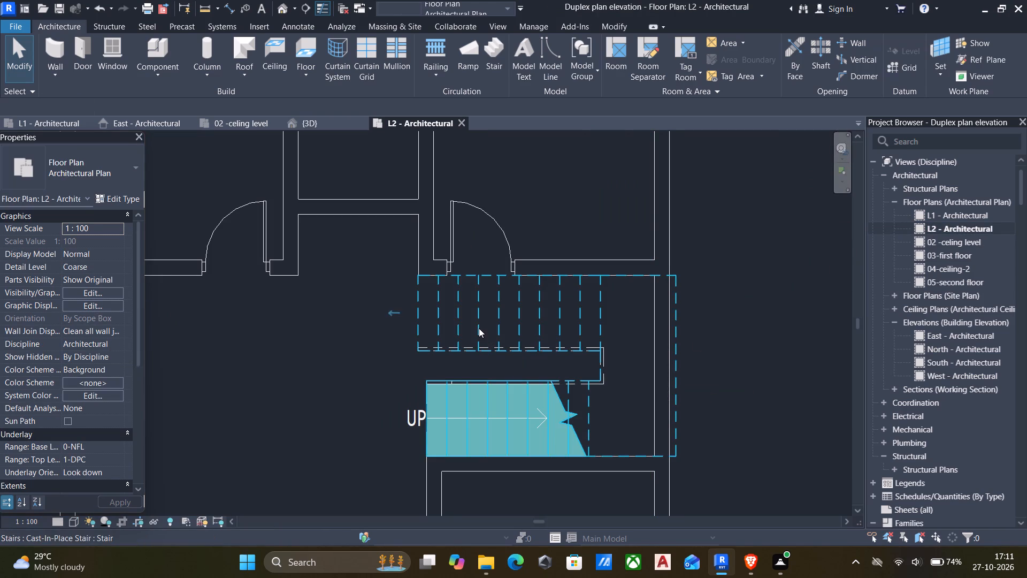
{"action": "left_click", "coordinate": [577, 62]}
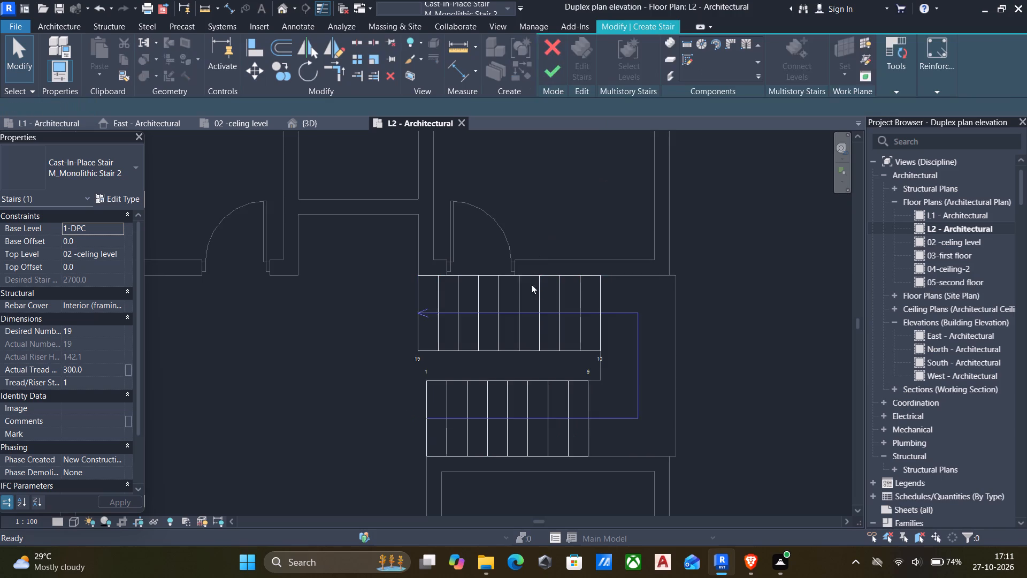
{"action": "middle_click_drag", "start_coordinate": [722, 432], "coordinate": [722, 414]}
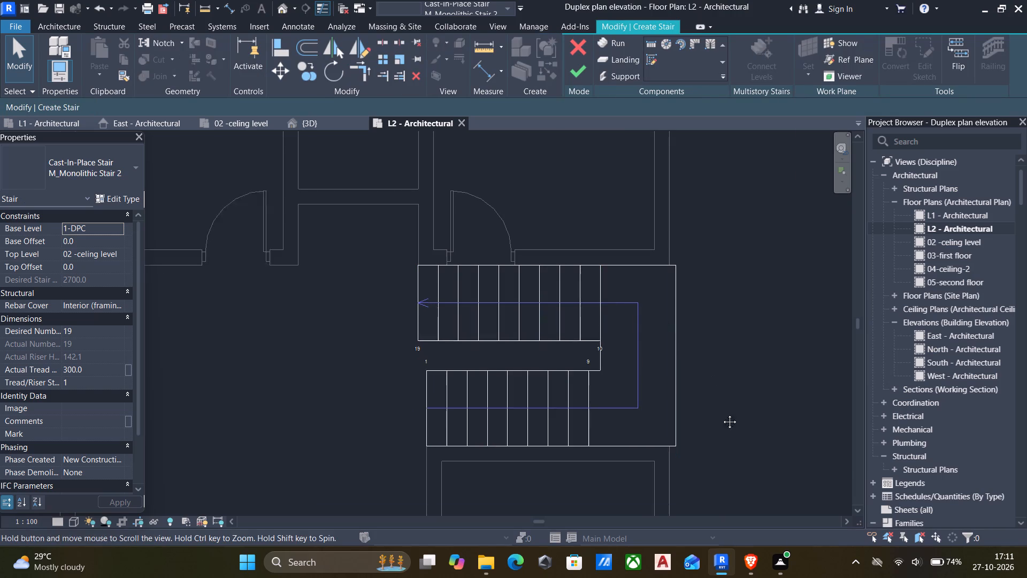
{"action": "middle_click_drag", "start_coordinate": [722, 414], "coordinate": [724, 355]}
{"action": "type", "text": "al"}
{"action": "left_click", "coordinate": [674, 424]}
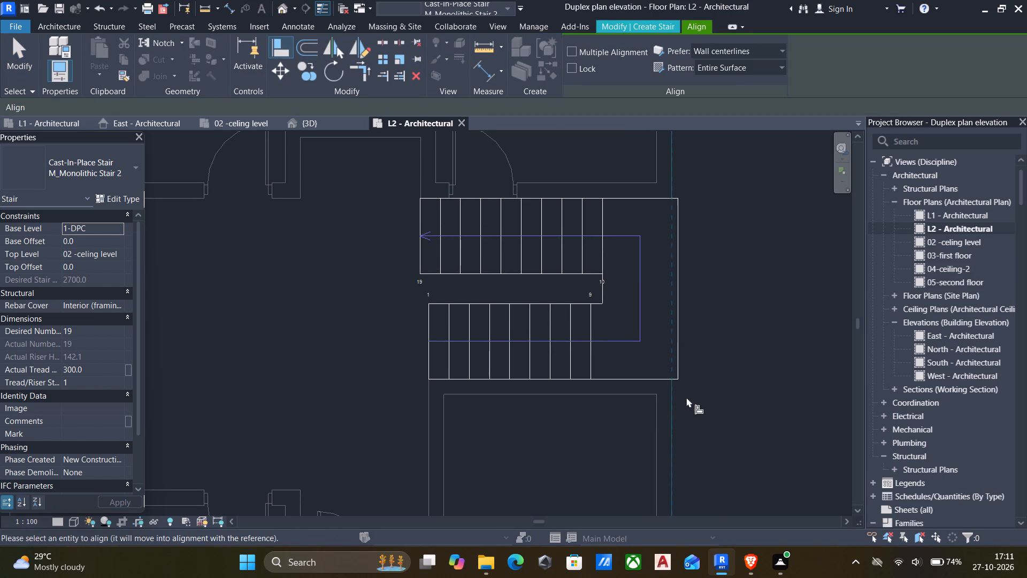
{"action": "left_click", "coordinate": [681, 358]}
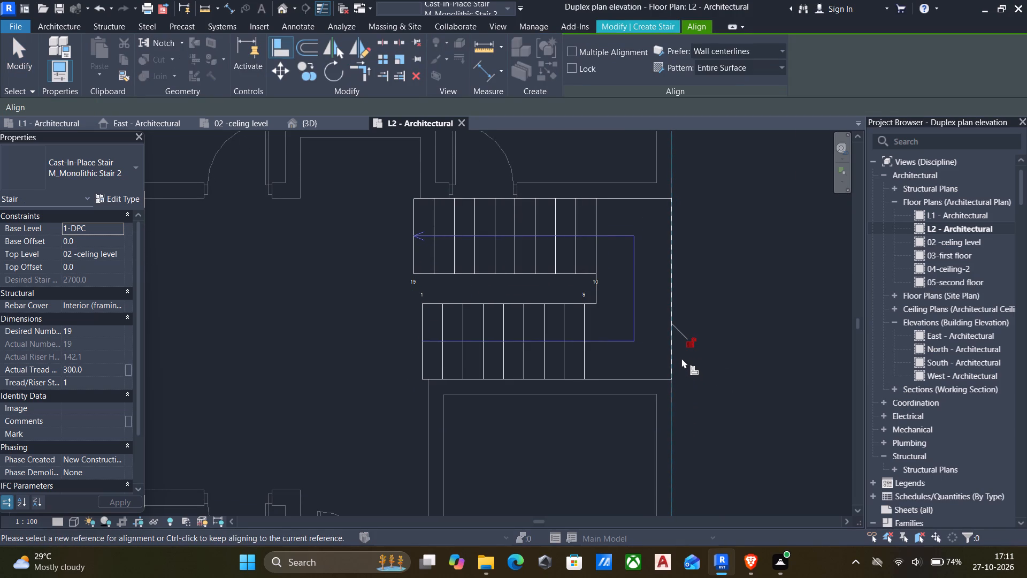
{"action": "key", "text": "Escape"}
{"action": "key", "text": "Escape"}
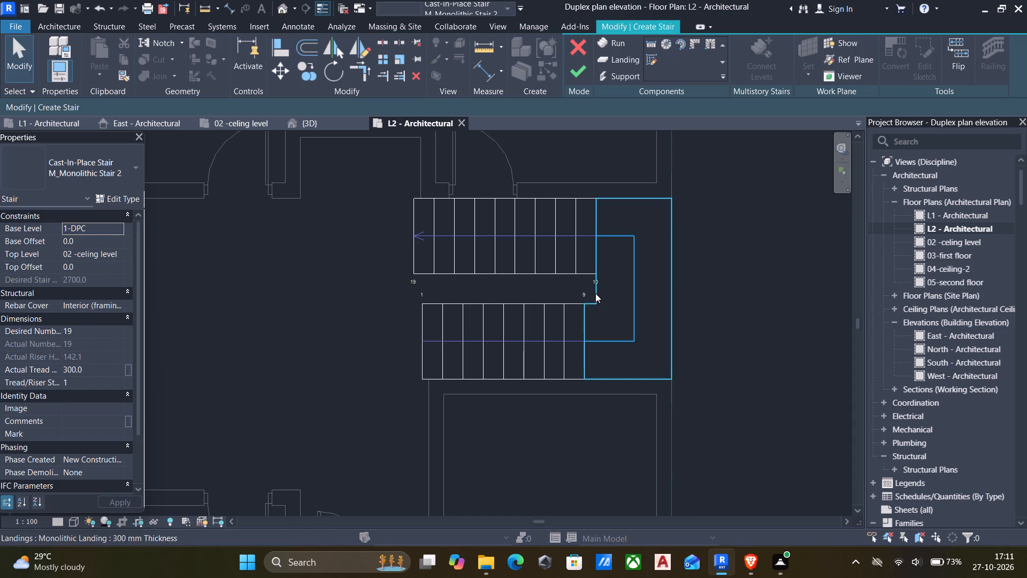
{"action": "scroll", "coordinate": [426, 368], "scroll_direction": "down", "scroll_amount": 4}
{"action": "scroll", "coordinate": [407, 343], "scroll_direction": "up", "scroll_amount": 3}
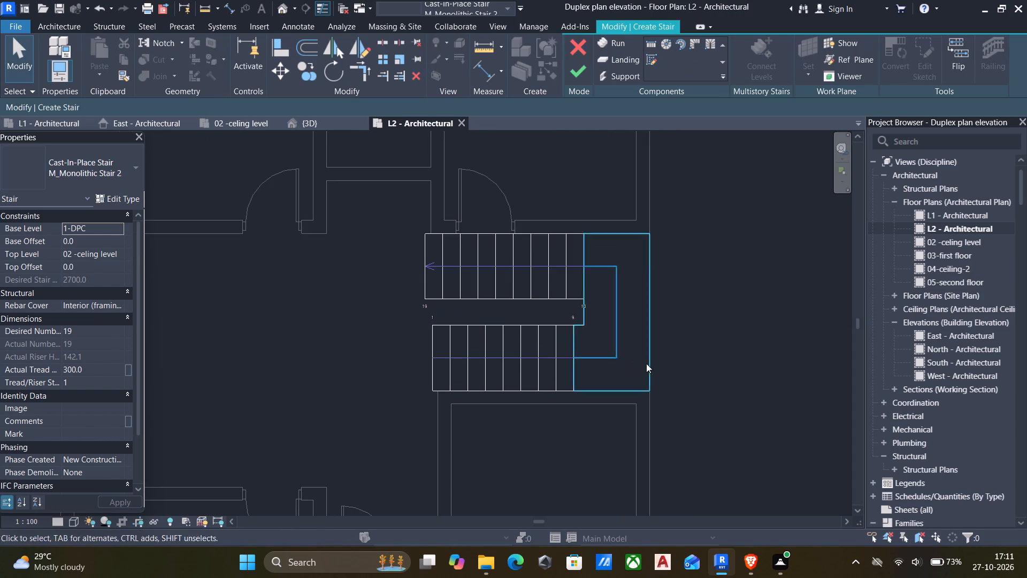
{"action": "left_click", "coordinate": [576, 73]}
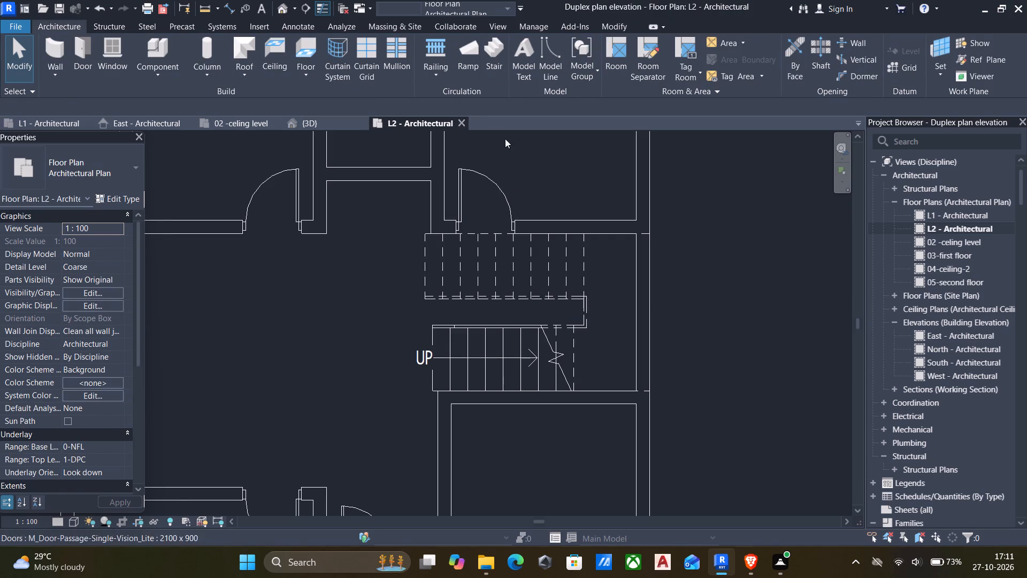
Examine the realigned stair and the overall building layout in the 3D view from several angles.
{"action": "left_click", "coordinate": [282, 9]}
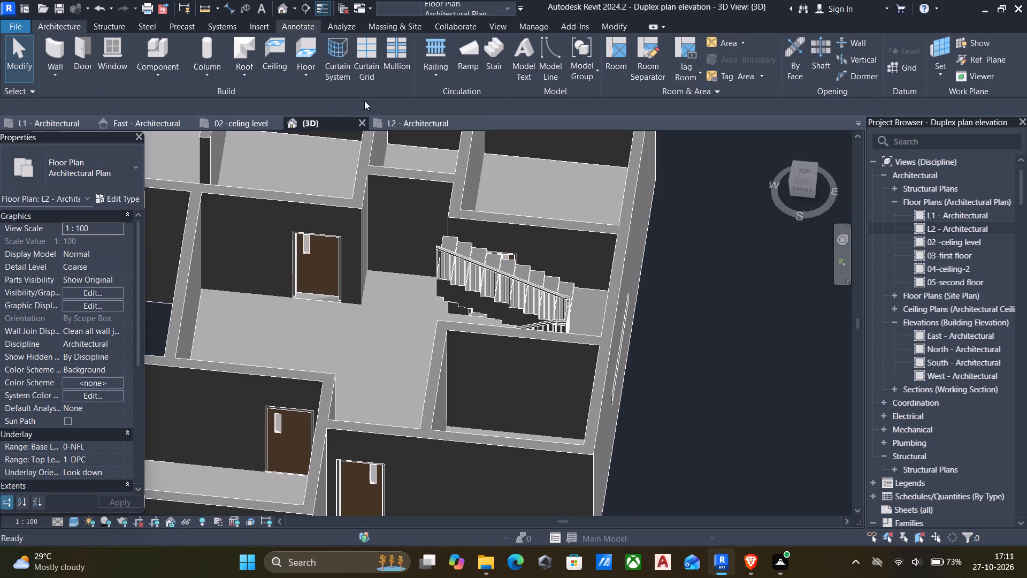
{"action": "scroll", "coordinate": [503, 276], "scroll_direction": "up", "scroll_amount": 3}
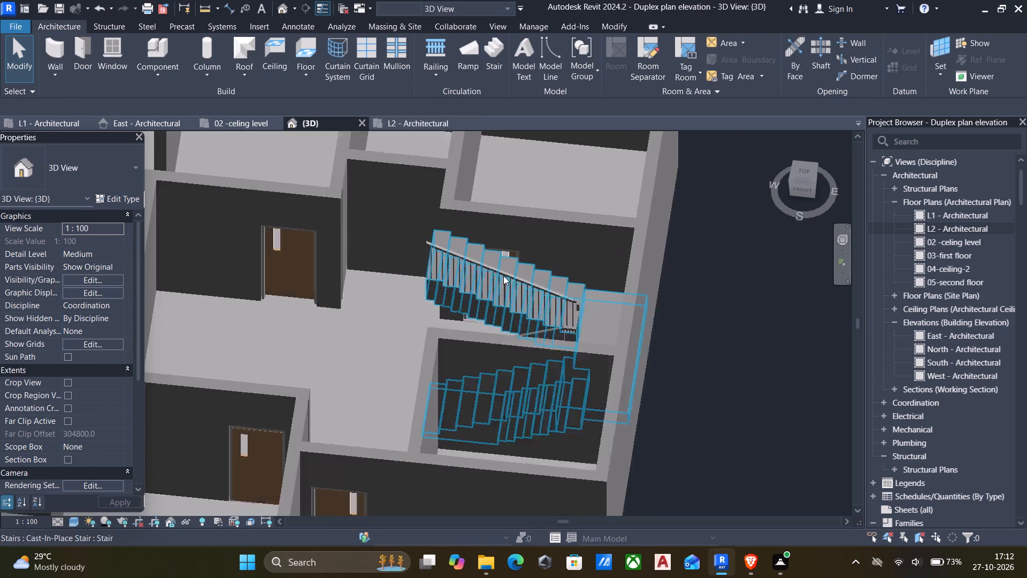
{"action": "scroll", "coordinate": [504, 276], "scroll_direction": "down", "scroll_amount": 6}
{"action": "middle_click_drag", "start_coordinate": [531, 282], "coordinate": [607, 272], "text": "shift"}
{"action": "scroll", "coordinate": [607, 272], "scroll_direction": "down", "scroll_amount": 7, "text": "shift"}
{"action": "middle_click_drag", "start_coordinate": [607, 272], "coordinate": [648, 260]}
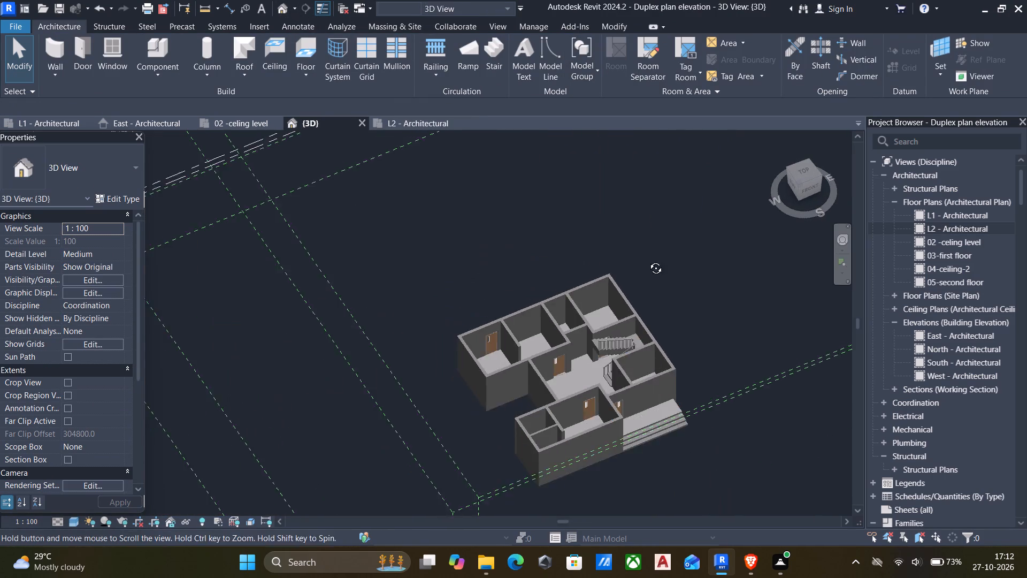
{"action": "middle_click_drag", "start_coordinate": [648, 260], "coordinate": [590, 194]}
{"action": "middle_click_drag", "start_coordinate": [589, 252], "coordinate": [578, 191], "text": "shift"}
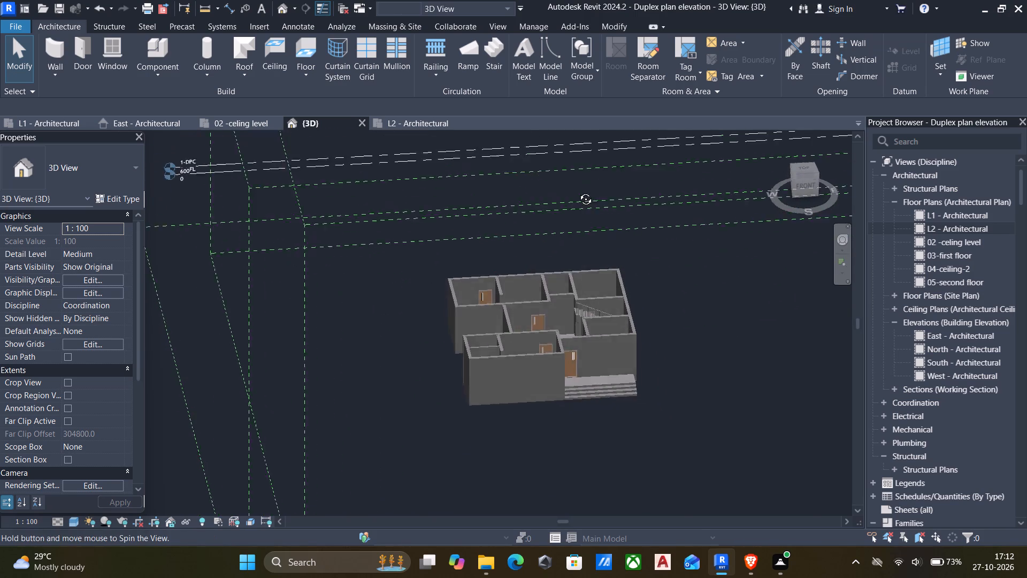
{"action": "middle_click_drag", "start_coordinate": [578, 191], "coordinate": [568, 278], "text": "shift"}
{"action": "scroll", "coordinate": [574, 291], "scroll_direction": "up", "scroll_amount": 4}
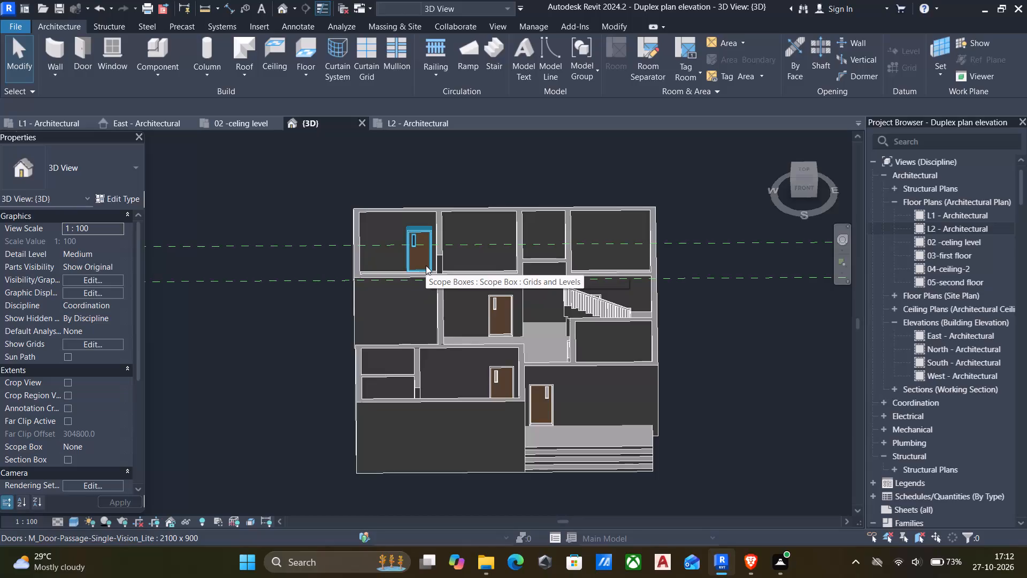
Start a door with type M_Door-Passage-Single-Flush 750 x 2000mm and set that type's height to 2100 mm.
{"action": "type", "text": "dr"}
{"action": "left_click", "coordinate": [73, 178]}
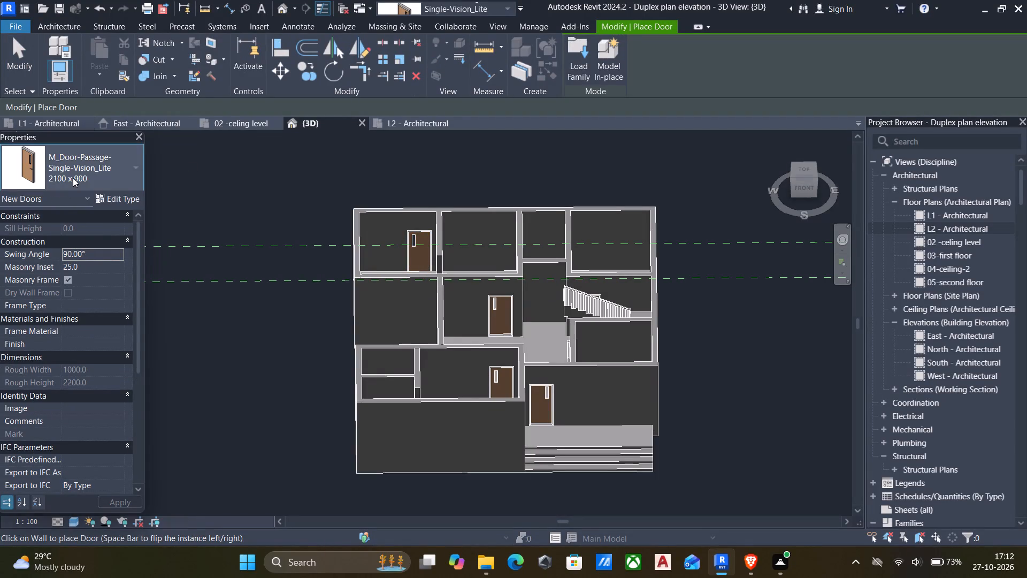
{"action": "scroll", "coordinate": [52, 330], "scroll_direction": "up", "scroll_amount": 6}
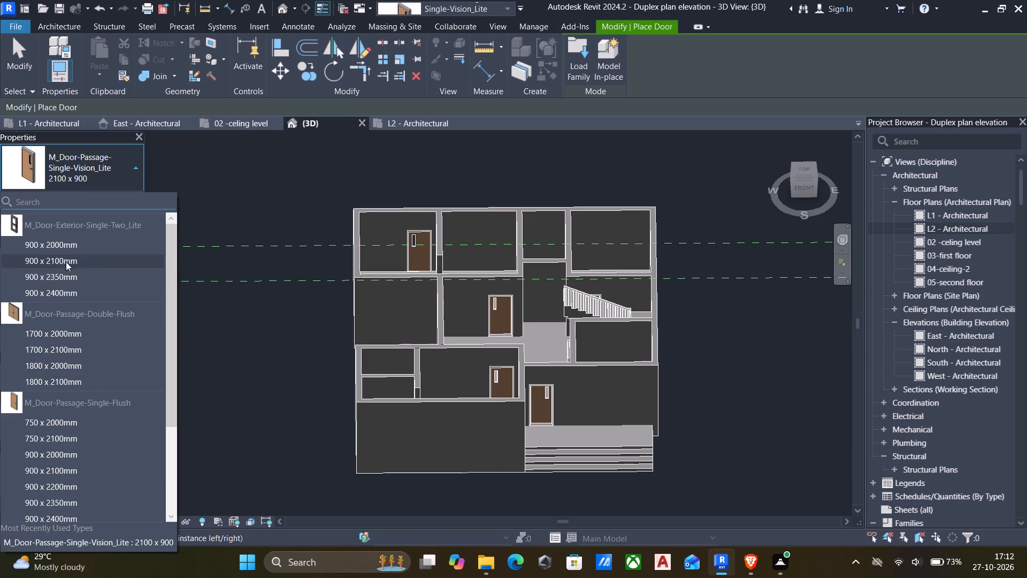
{"action": "left_click", "coordinate": [52, 424]}
{"action": "left_click", "coordinate": [111, 200]}
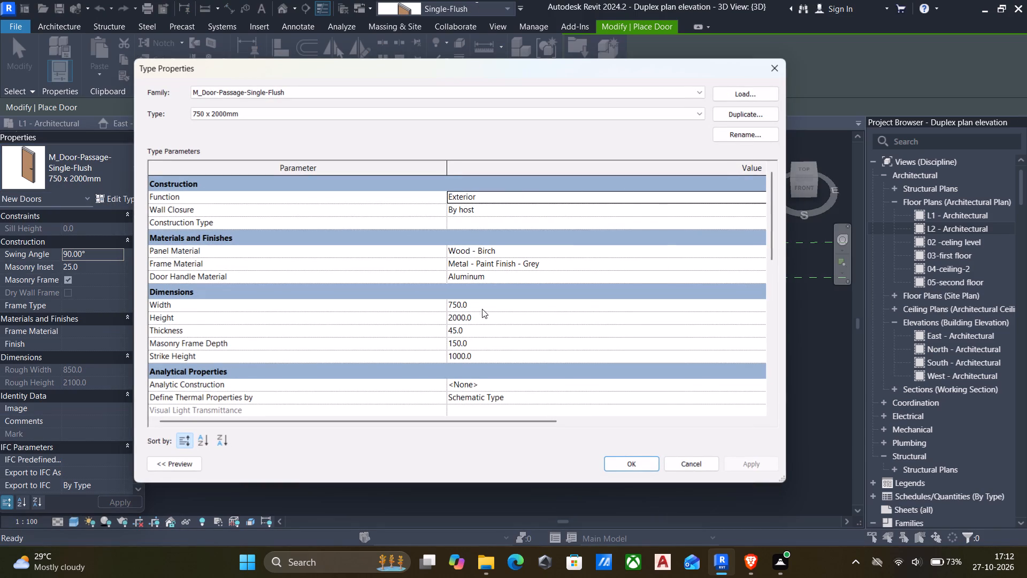
{"action": "left_click", "coordinate": [487, 316]}
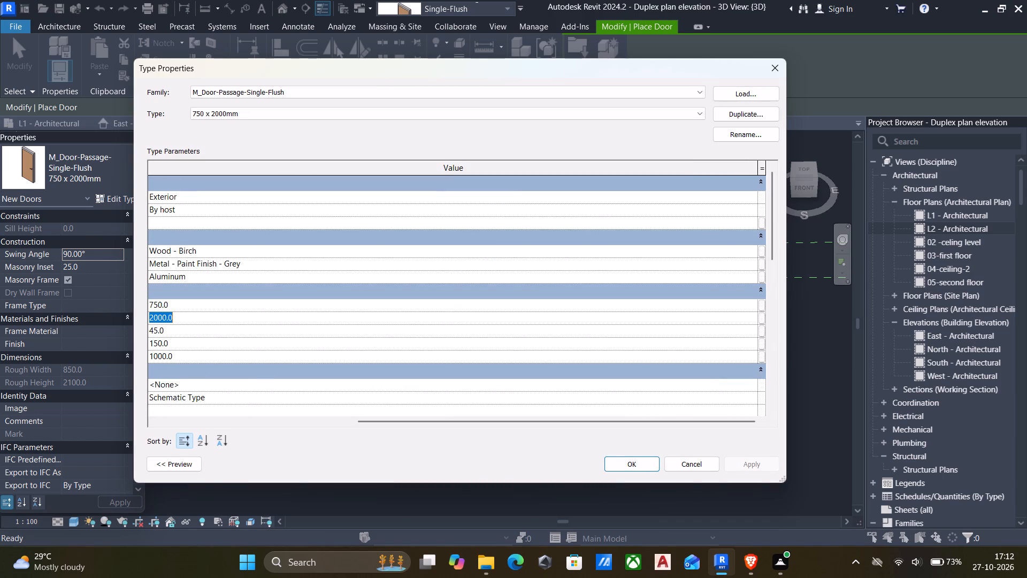
{"action": "type", "text": "2100"}
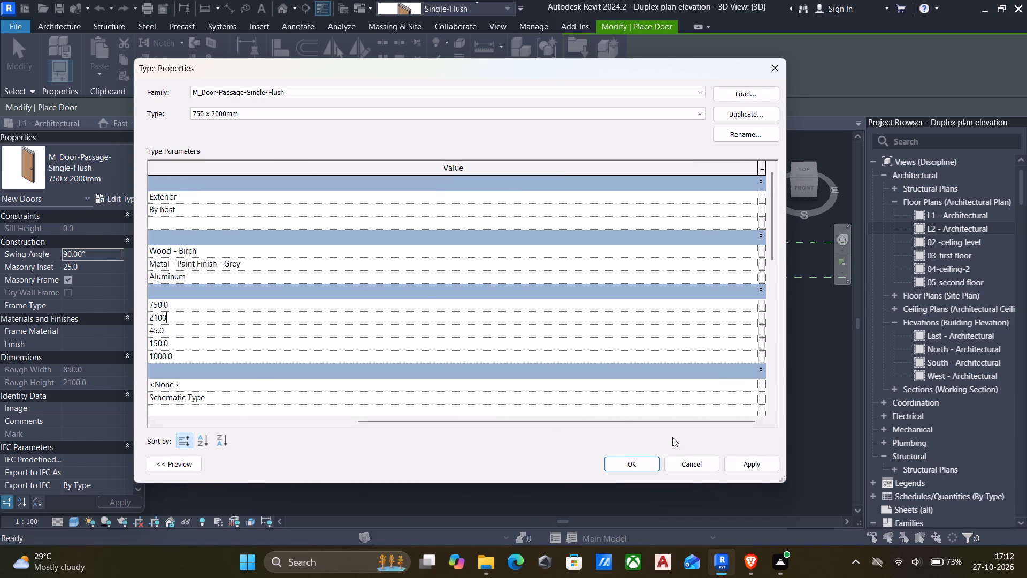
{"action": "left_click", "coordinate": [749, 461]}
{"action": "left_click", "coordinate": [636, 465]}
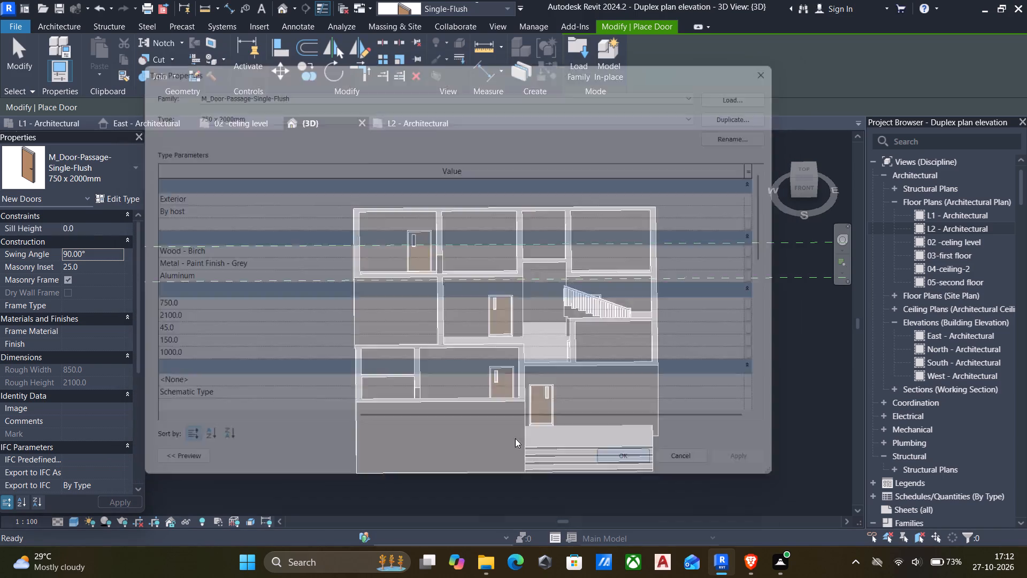
In the L2 - Architectural plan, place the single-flush door in the southwest rooms' dividing wall, about 100 mm from its east end, swinging north.
{"action": "scroll", "coordinate": [515, 438], "scroll_direction": "down", "scroll_amount": 4}
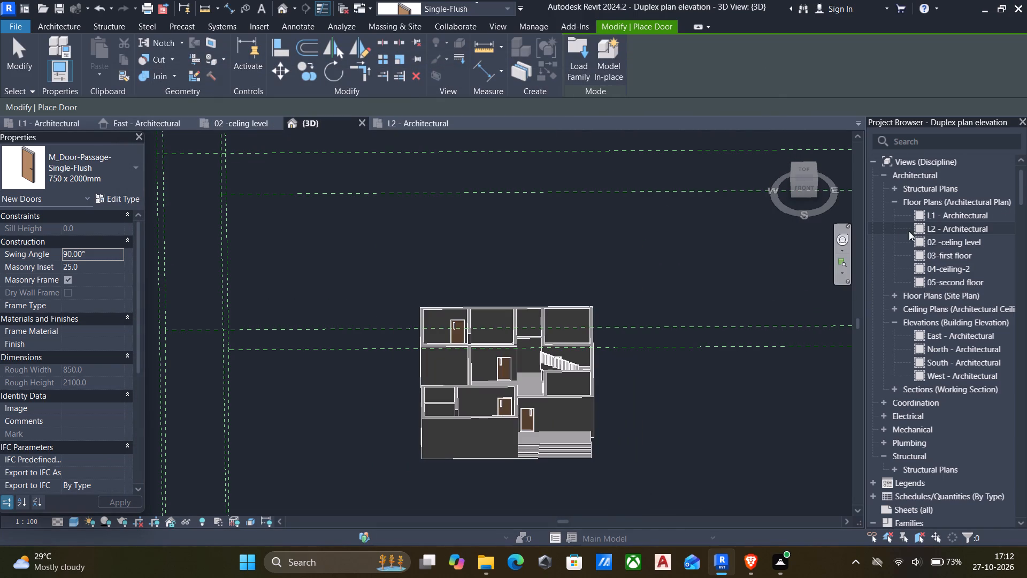
{"action": "double_click", "coordinate": [919, 230]}
{"action": "scroll", "coordinate": [390, 377], "scroll_direction": "down", "scroll_amount": 2}
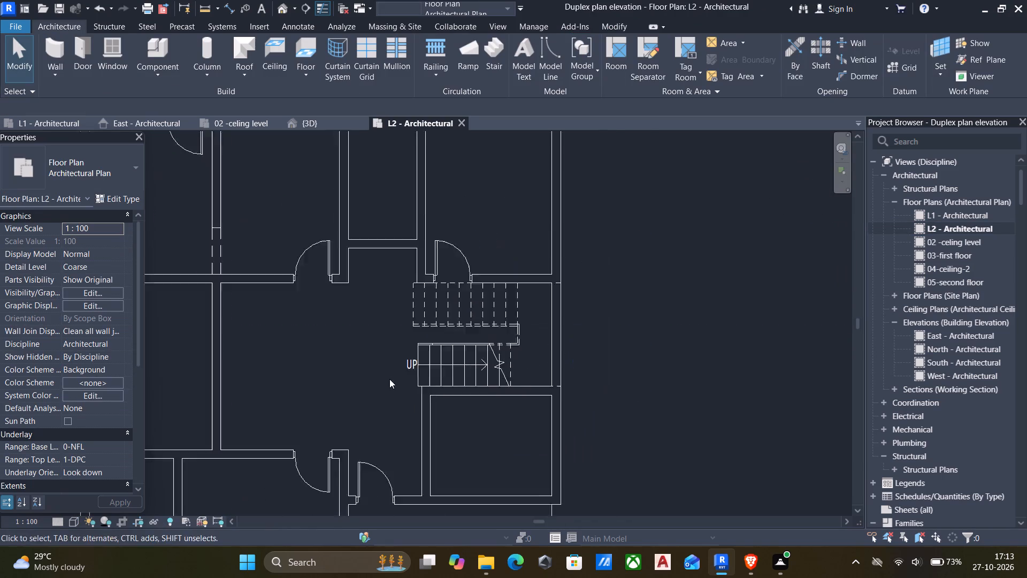
{"action": "scroll", "coordinate": [389, 379], "scroll_direction": "down", "scroll_amount": 2}
{"action": "middle_click_drag", "start_coordinate": [389, 380], "coordinate": [587, 305]}
{"action": "type", "text": "dr"}
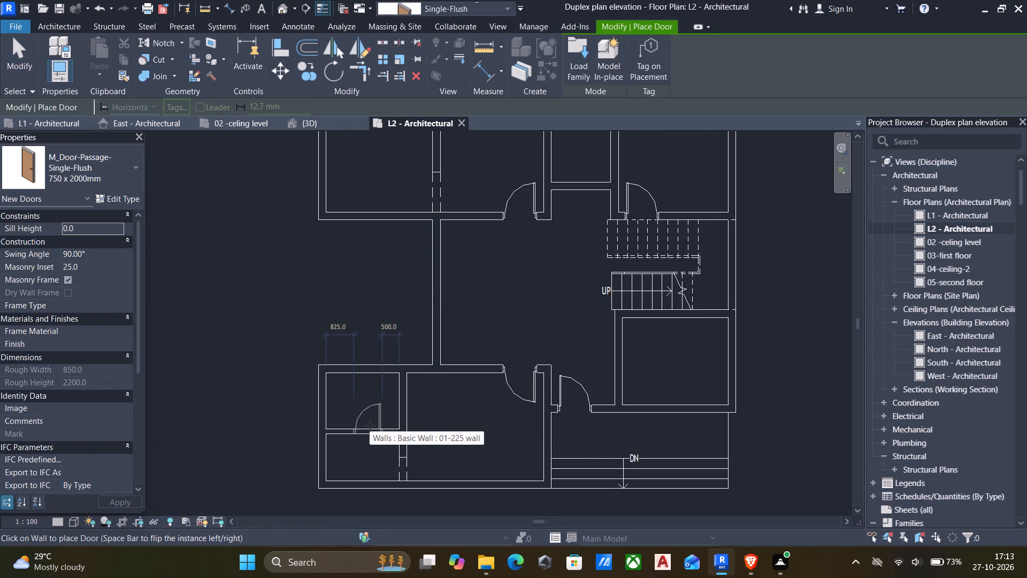
{"action": "key", "text": "space"}
{"action": "key", "text": "space"}
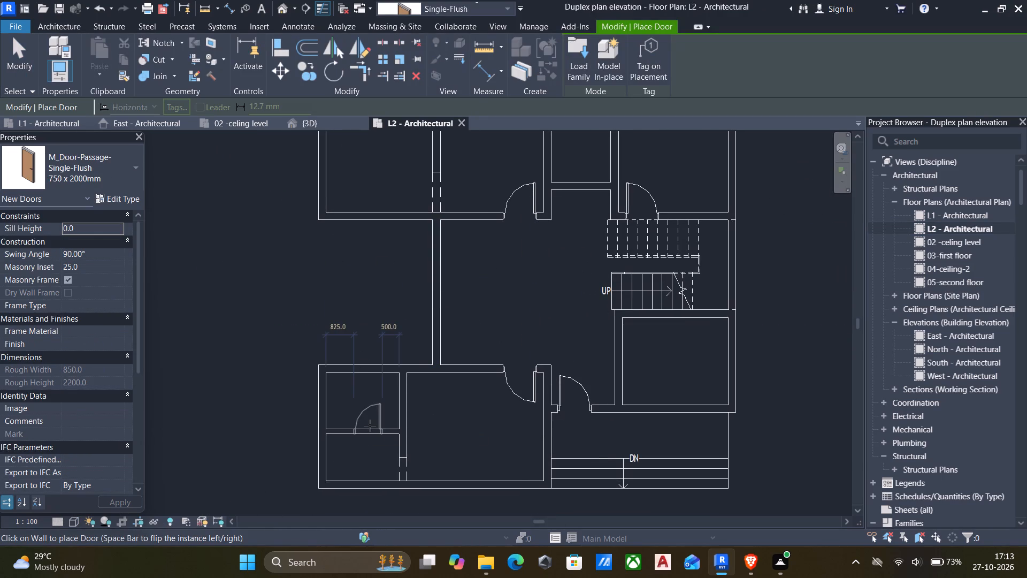
{"action": "scroll", "coordinate": [375, 428], "scroll_direction": "up", "scroll_amount": 3}
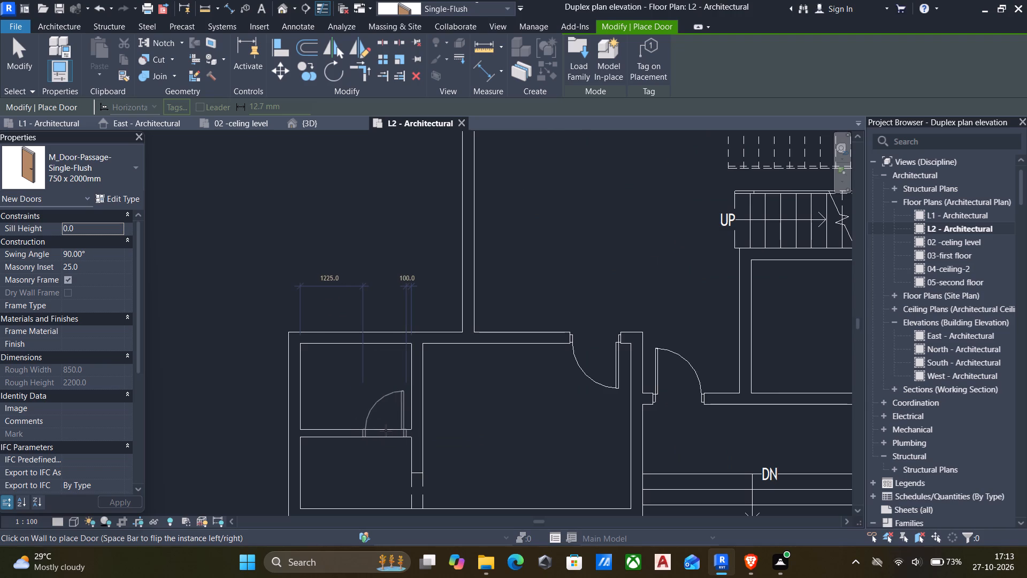
{"action": "left_click", "coordinate": [386, 430]}
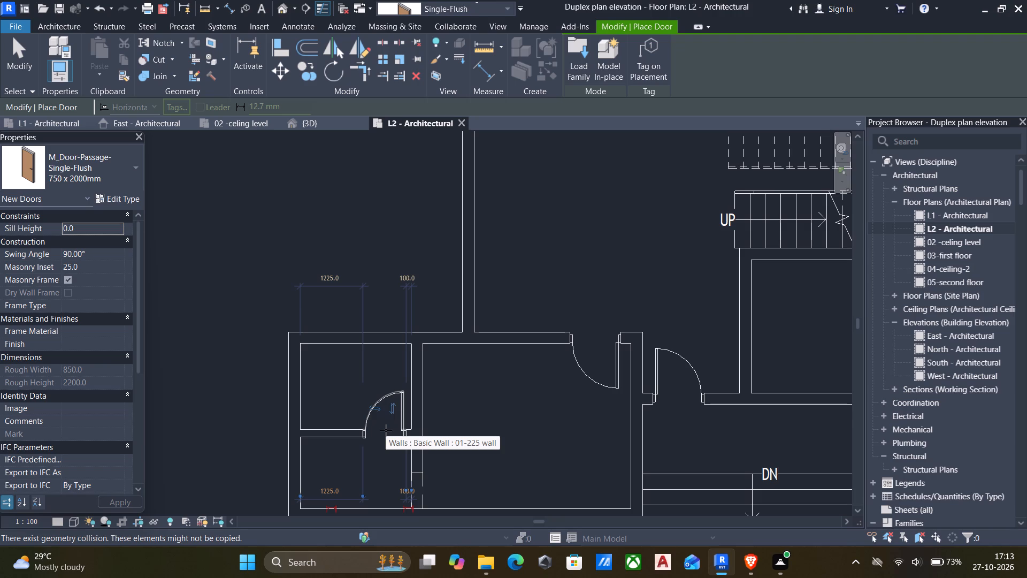
Place another single-flush door in the south wall of the small north room, about 825 mm from its west wall, swinging inward.
{"action": "scroll", "coordinate": [570, 362], "scroll_direction": "down", "scroll_amount": 4}
{"action": "middle_click_drag", "start_coordinate": [570, 362], "coordinate": [464, 461]}
{"action": "scroll", "coordinate": [578, 296], "scroll_direction": "up", "scroll_amount": 4}
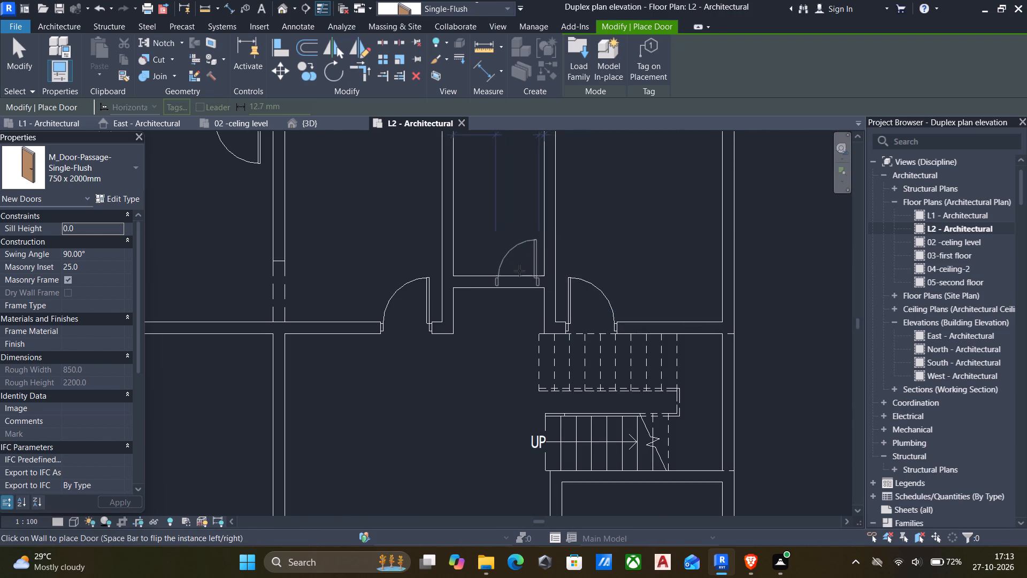
{"action": "left_click", "coordinate": [519, 271]}
{"action": "scroll", "coordinate": [514, 273], "scroll_direction": "down", "scroll_amount": 5}
{"action": "middle_click_drag", "start_coordinate": [512, 286], "coordinate": [524, 263]}
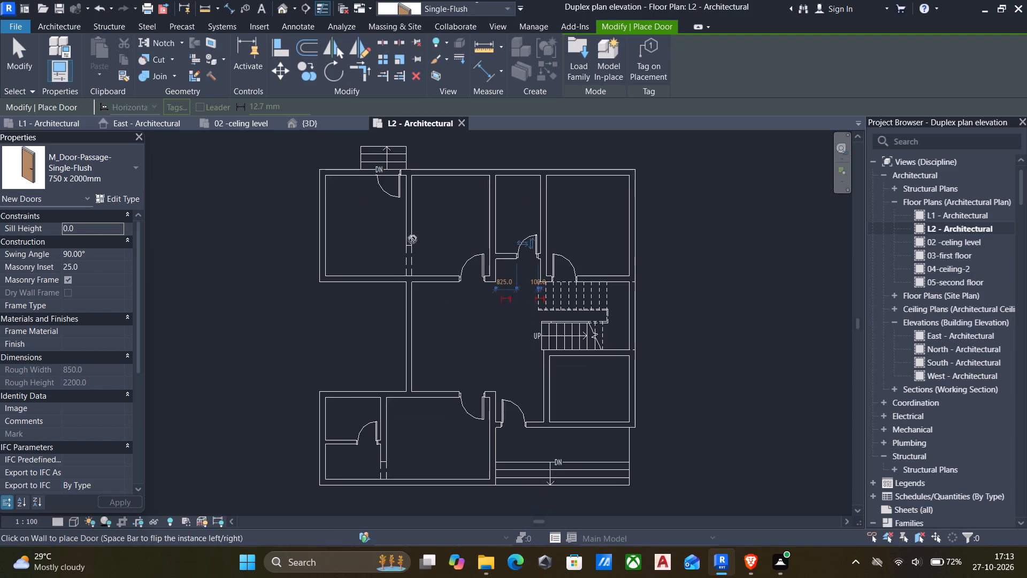
{"action": "scroll", "coordinate": [396, 256], "scroll_direction": "down", "scroll_amount": 5}
{"action": "middle_click_drag", "start_coordinate": [403, 267], "coordinate": [440, 268]}
{"action": "key", "text": "Escape"}
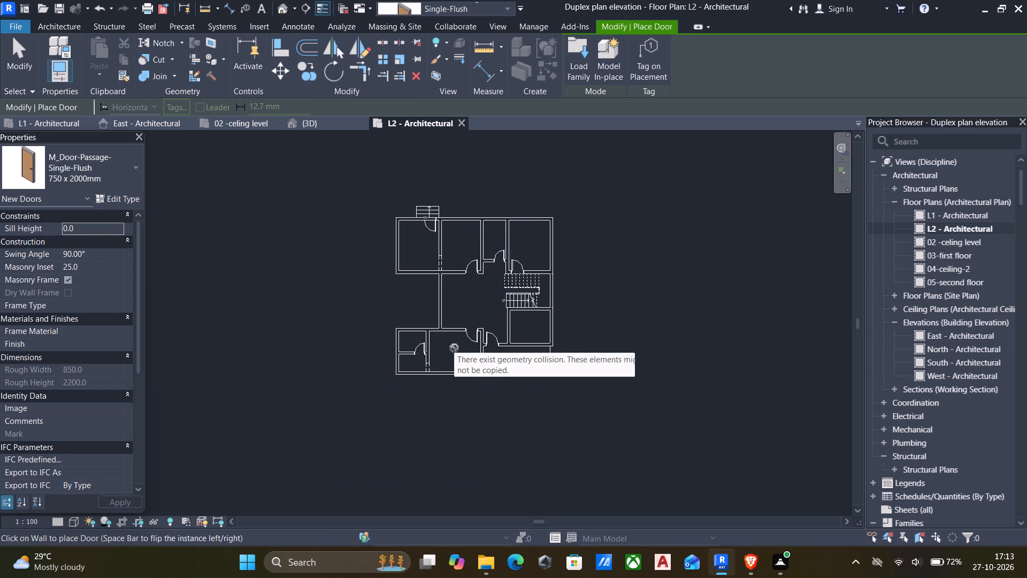
{"action": "key", "text": "Escape"}
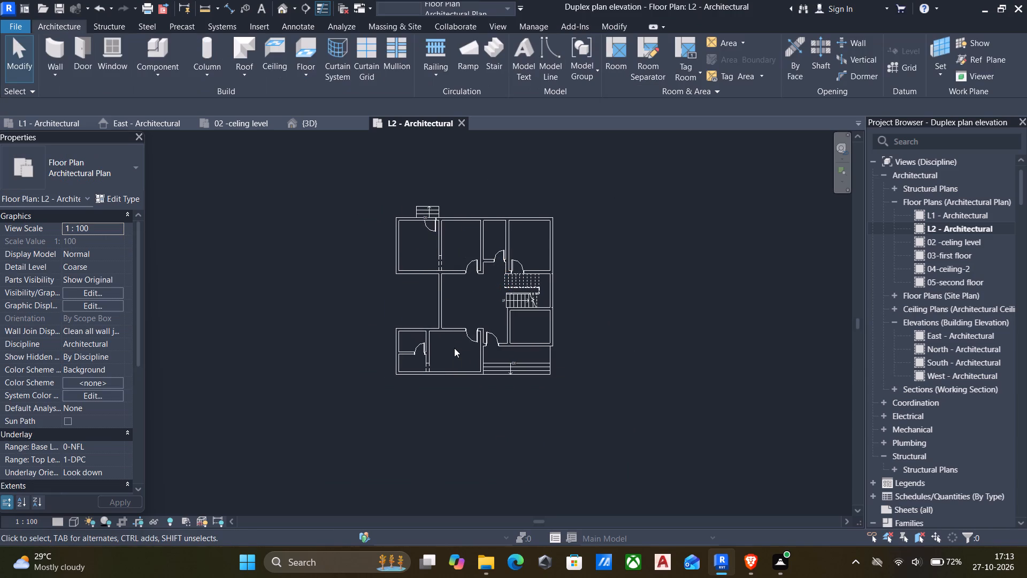
Shorten the southeast room's west wall from its south end, leaving a 1200 mm opening to the south wall.
{"action": "scroll", "coordinate": [517, 341], "scroll_direction": "up", "scroll_amount": 4}
{"action": "left_click", "coordinate": [500, 322]}
{"action": "scroll", "coordinate": [487, 322], "scroll_direction": "up", "scroll_amount": 4}
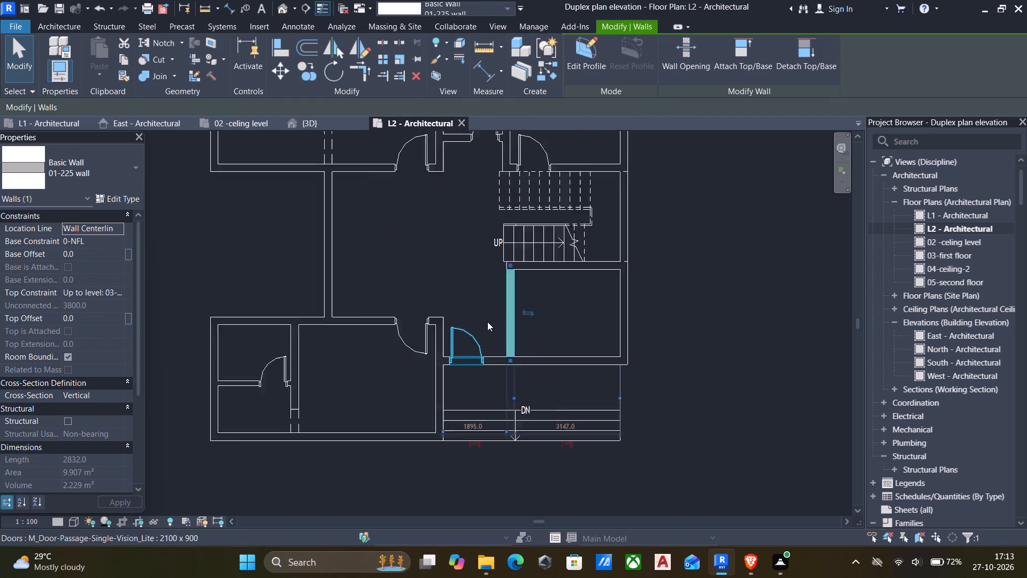
{"action": "scroll", "coordinate": [487, 322], "scroll_direction": "up", "scroll_amount": 2}
{"action": "scroll", "coordinate": [538, 371], "scroll_direction": "up", "scroll_amount": 4}
{"action": "left_click_drag", "start_coordinate": [513, 381], "coordinate": [512, 281]}
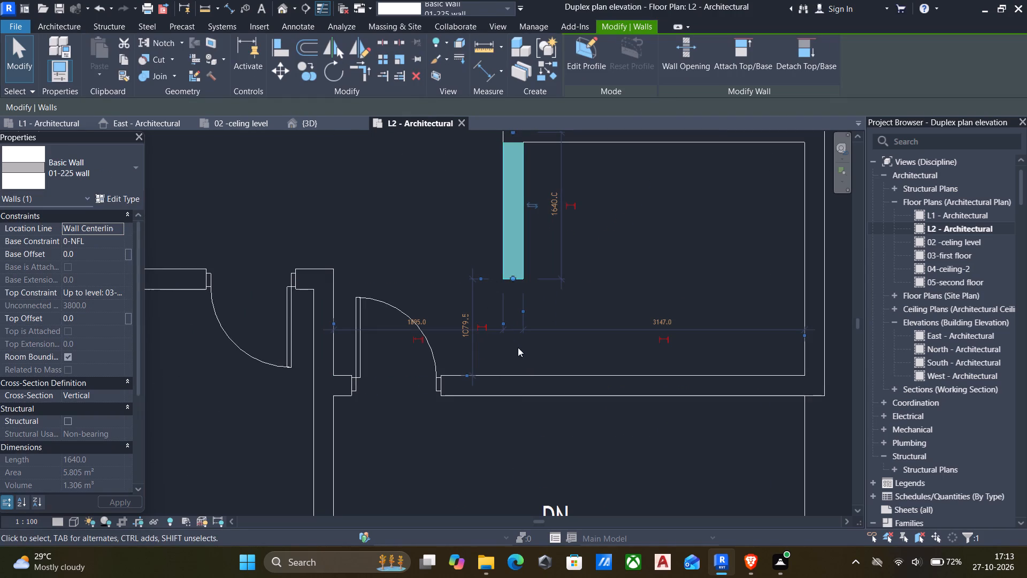
{"action": "left_click", "coordinate": [469, 324]}
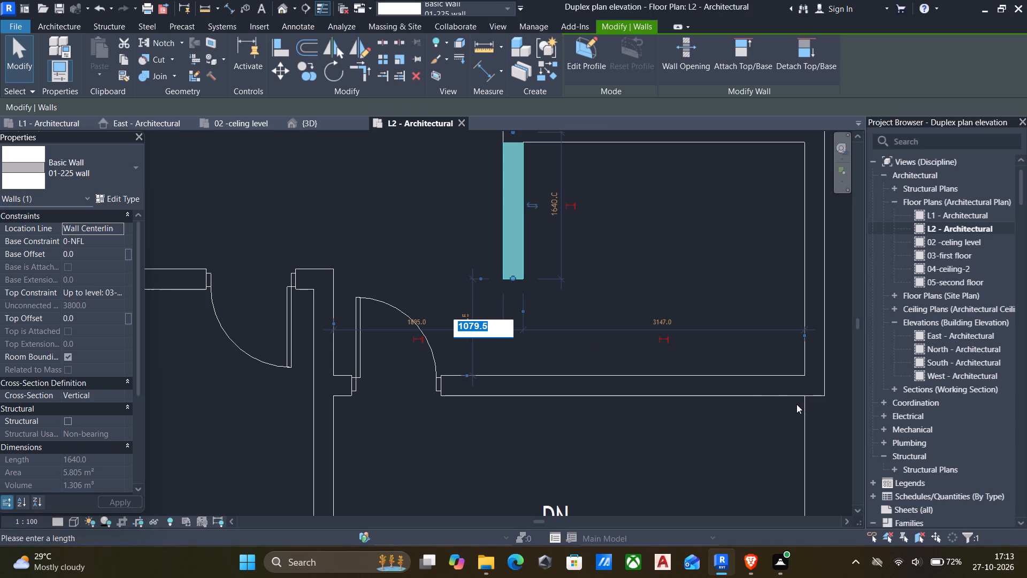
{"action": "type", "text": "1200"}
{"action": "key", "text": "Return"}
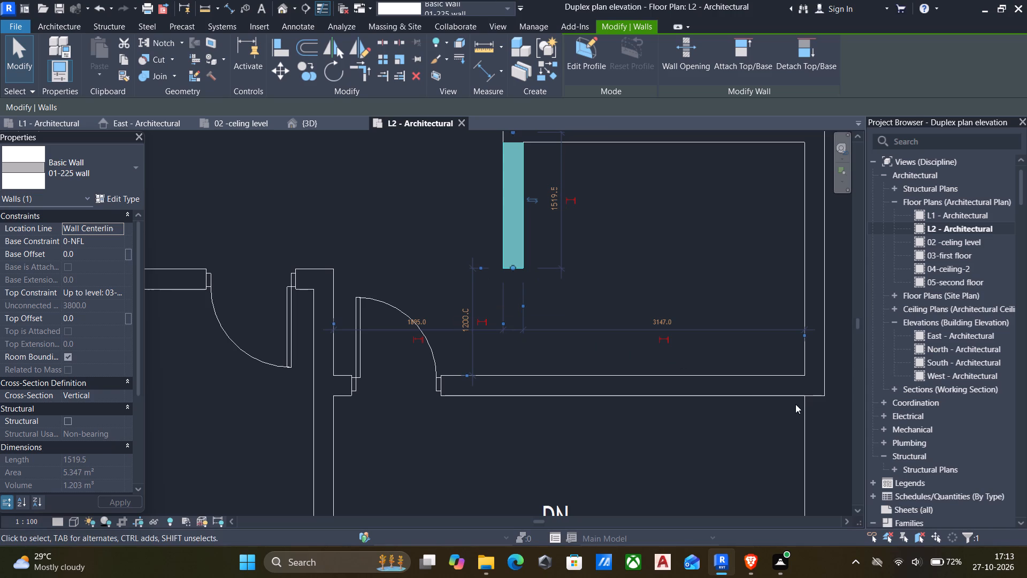
Review the door and wall opening layout across the whole L2 - Architectural plan.
{"action": "left_click", "coordinate": [429, 242]}
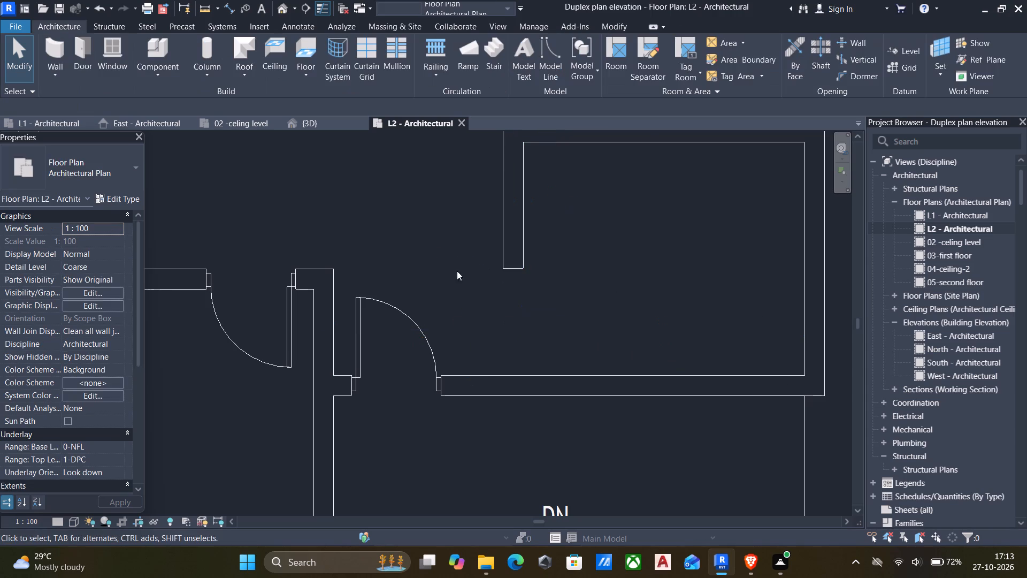
{"action": "scroll", "coordinate": [466, 280], "scroll_direction": "down", "scroll_amount": 5}
{"action": "middle_click_drag", "start_coordinate": [465, 284], "coordinate": [450, 298]}
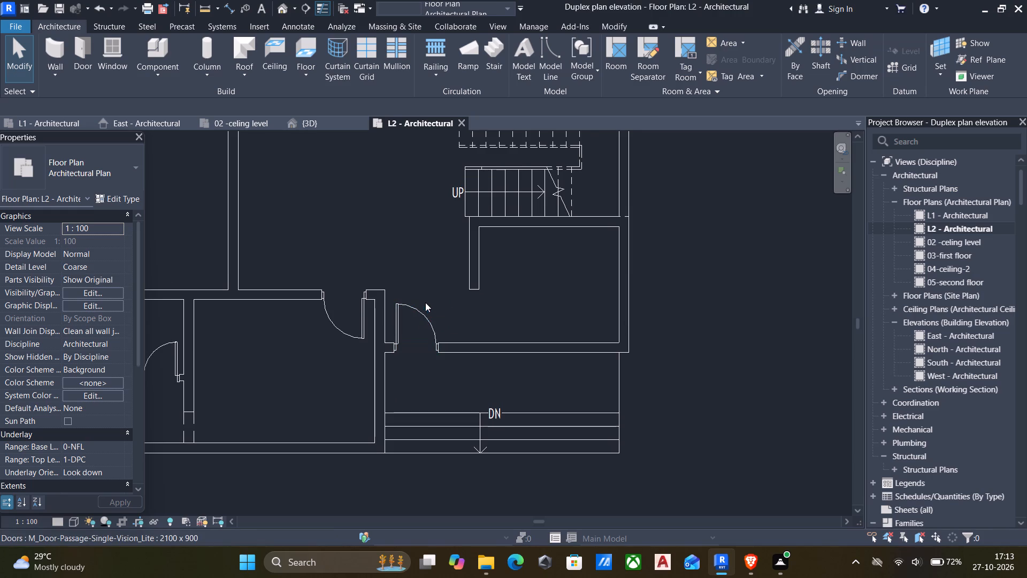
{"action": "middle_click_drag", "start_coordinate": [446, 326], "coordinate": [466, 376]}
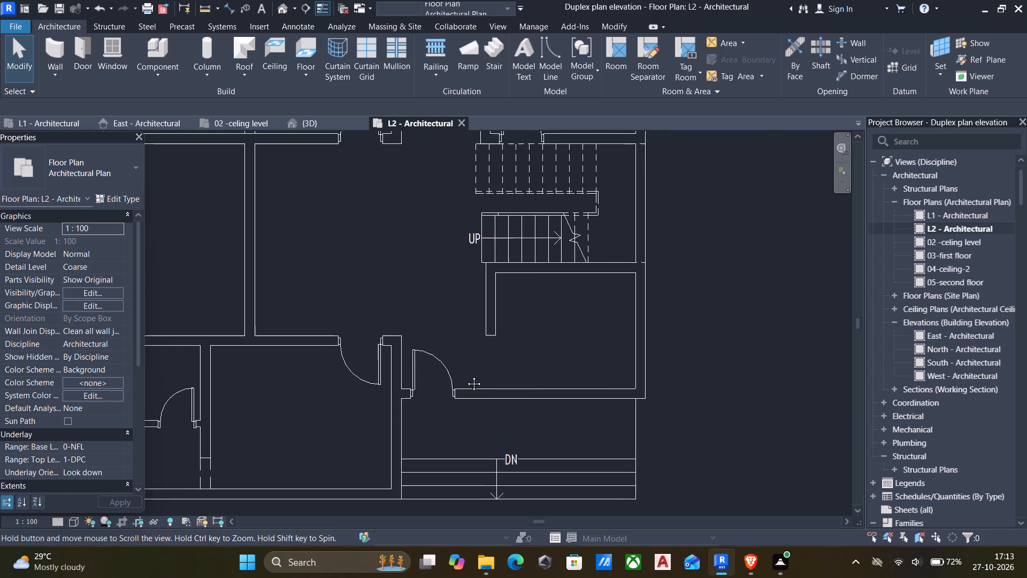
{"action": "middle_click_drag", "start_coordinate": [466, 376], "coordinate": [588, 390]}
{"action": "scroll", "coordinate": [588, 390], "scroll_direction": "down", "scroll_amount": 2}
{"action": "middle_click_drag", "start_coordinate": [588, 390], "coordinate": [525, 396]}
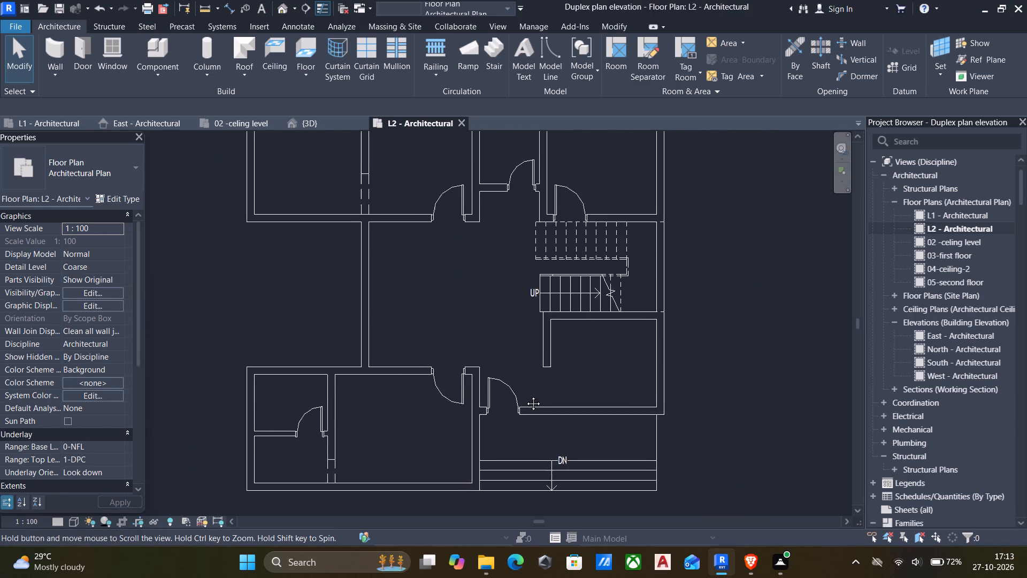
{"action": "middle_click_drag", "start_coordinate": [525, 396], "coordinate": [524, 414]}
{"action": "scroll", "coordinate": [524, 414], "scroll_direction": "down", "scroll_amount": 1}
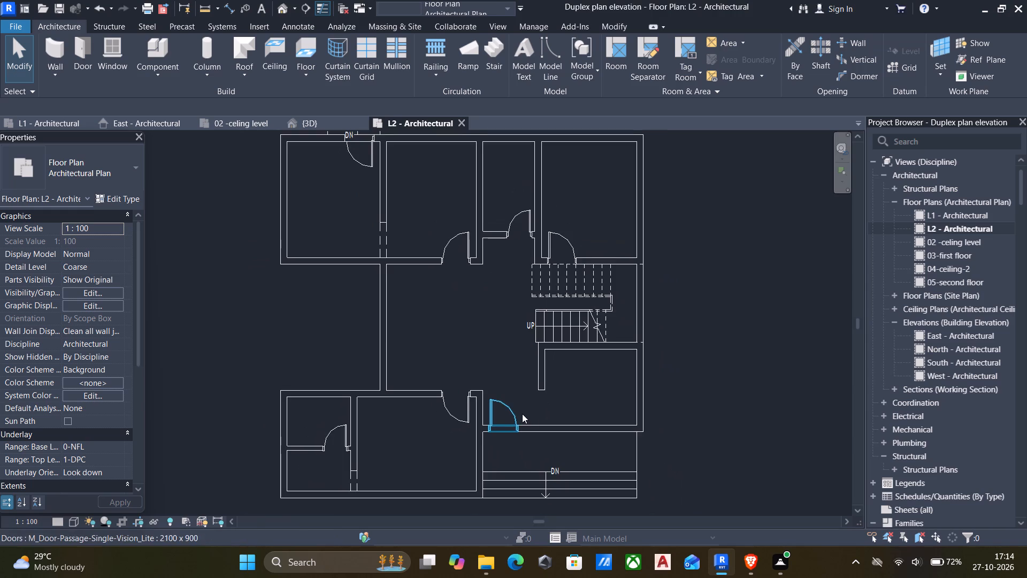
{"action": "middle_click_drag", "start_coordinate": [522, 414], "coordinate": [538, 436]}
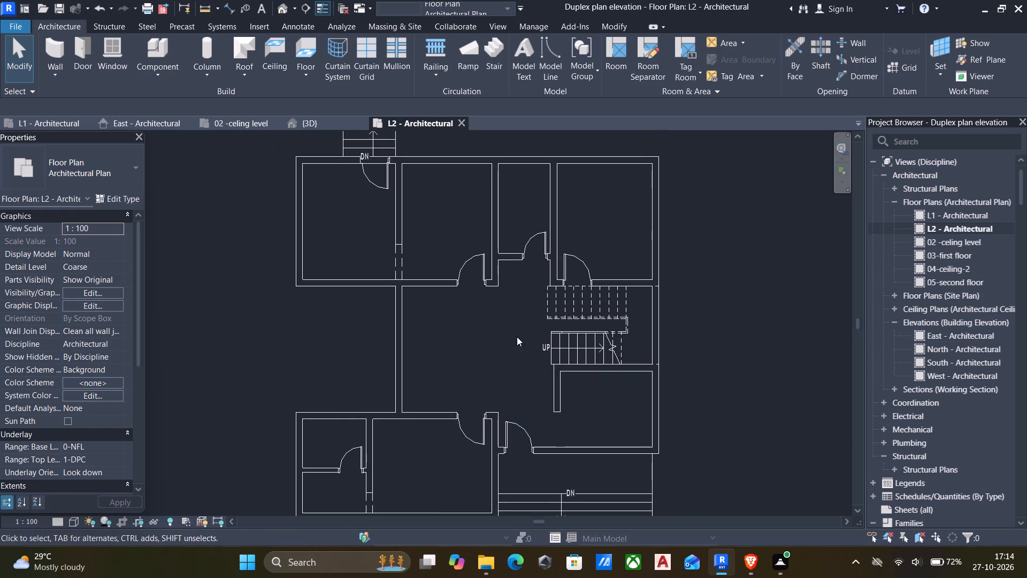
{"action": "middle_click_drag", "start_coordinate": [457, 195], "coordinate": [484, 226]}
{"action": "middle_click", "coordinate": [485, 229]}
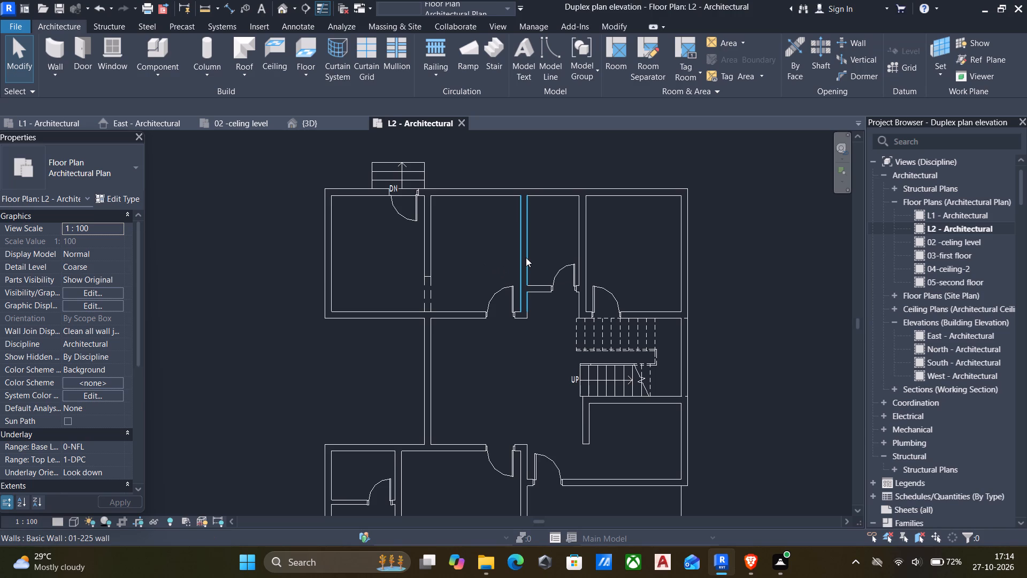
{"action": "scroll", "coordinate": [526, 257], "scroll_direction": "up", "scroll_amount": 1}
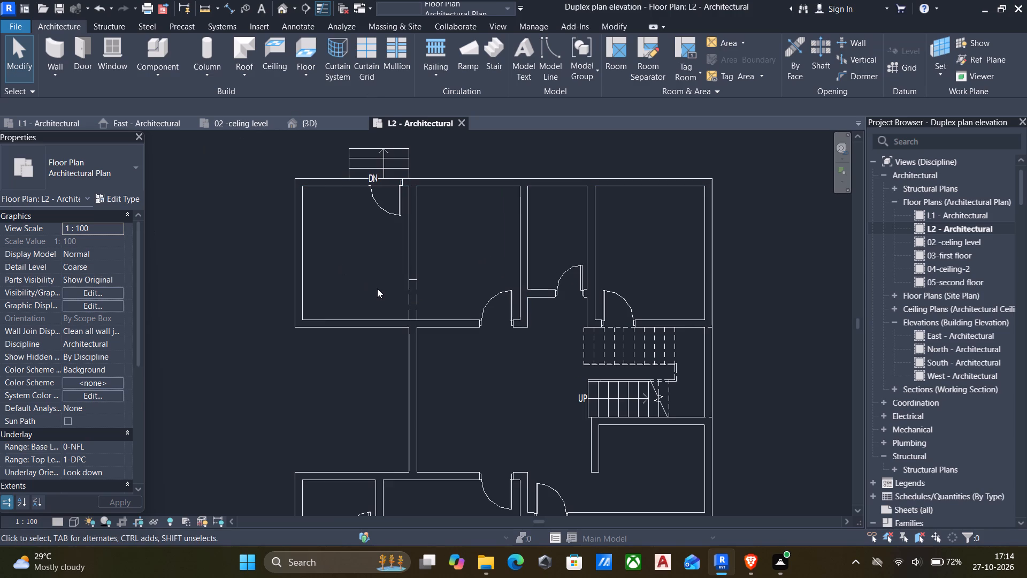
{"action": "scroll", "coordinate": [444, 336], "scroll_direction": "down", "scroll_amount": 5}
{"action": "middle_click_drag", "start_coordinate": [460, 348], "coordinate": [485, 294]}
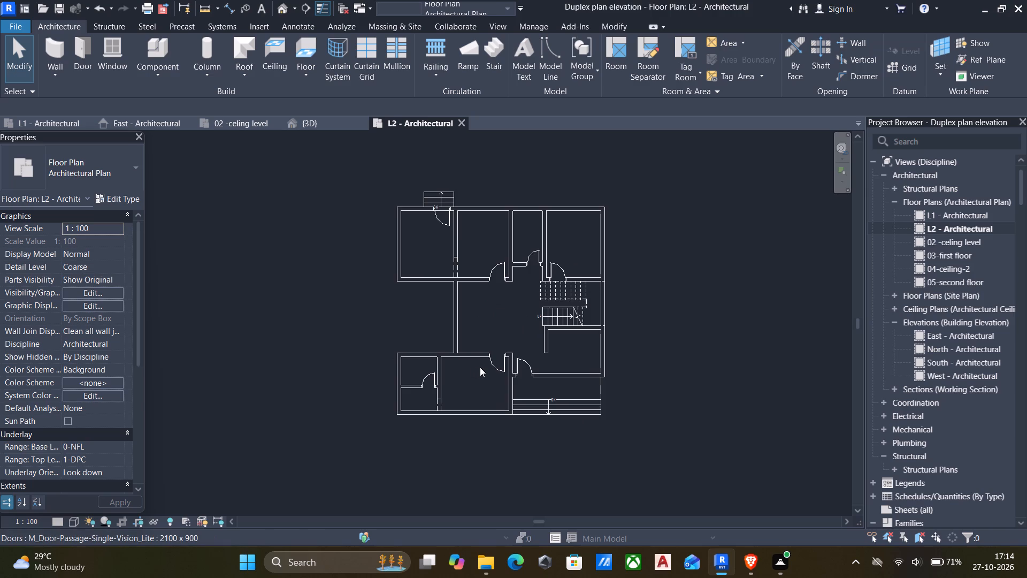
Inspect the model in the 3D view and check its levels in the North - Architectural elevation.
{"action": "left_click", "coordinate": [283, 11]}
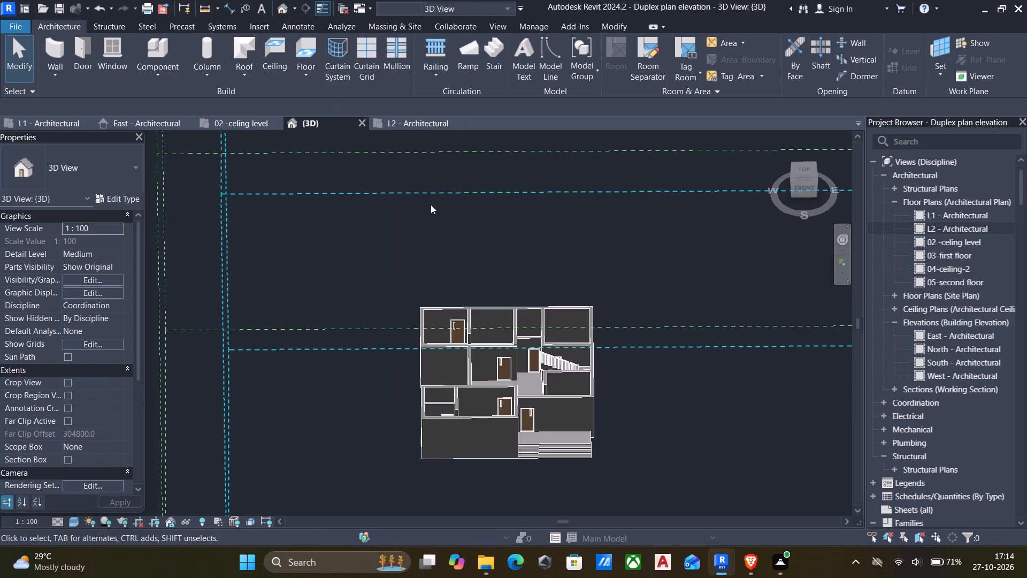
{"action": "scroll", "coordinate": [562, 509], "scroll_direction": "up", "scroll_amount": 6}
{"action": "scroll", "coordinate": [556, 407], "scroll_direction": "up", "scroll_amount": 1}
{"action": "scroll", "coordinate": [534, 407], "scroll_direction": "down", "scroll_amount": 1}
{"action": "middle_click_drag", "start_coordinate": [534, 407], "coordinate": [618, 488]}
{"action": "scroll", "coordinate": [618, 488], "scroll_direction": "down", "scroll_amount": 1}
{"action": "scroll", "coordinate": [634, 489], "scroll_direction": "up", "scroll_amount": 1}
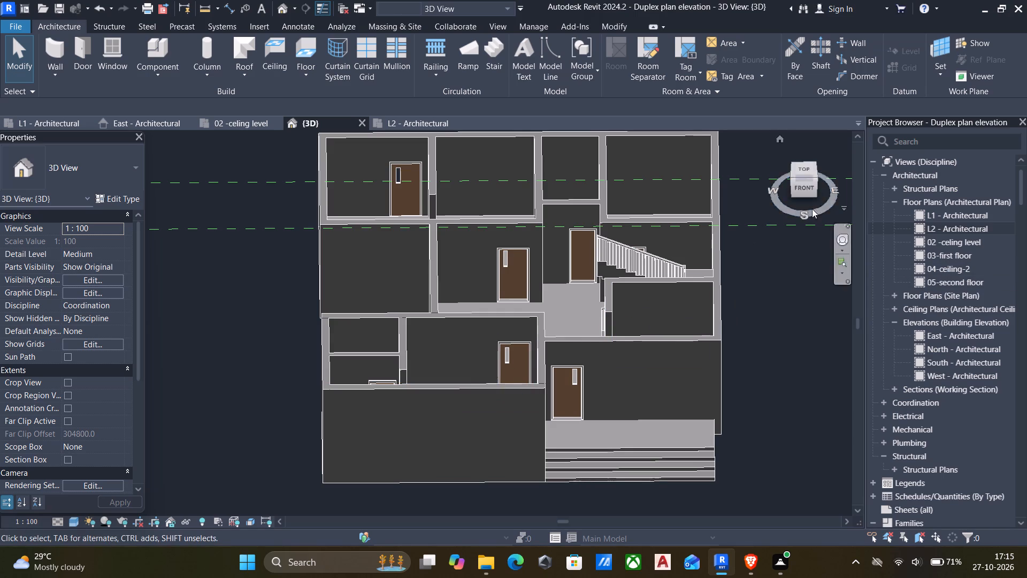
{"action": "double_click", "coordinate": [935, 352]}
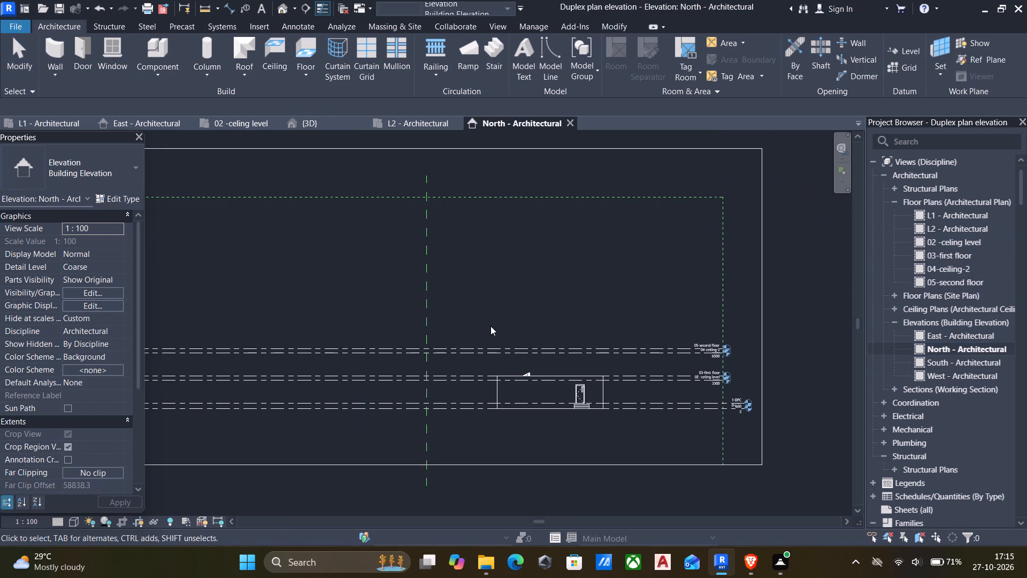
{"action": "scroll", "coordinate": [556, 391], "scroll_direction": "up", "scroll_amount": 5}
{"action": "scroll", "coordinate": [567, 367], "scroll_direction": "down", "scroll_amount": 2}
{"action": "middle_click_drag", "start_coordinate": [570, 367], "coordinate": [529, 380]}
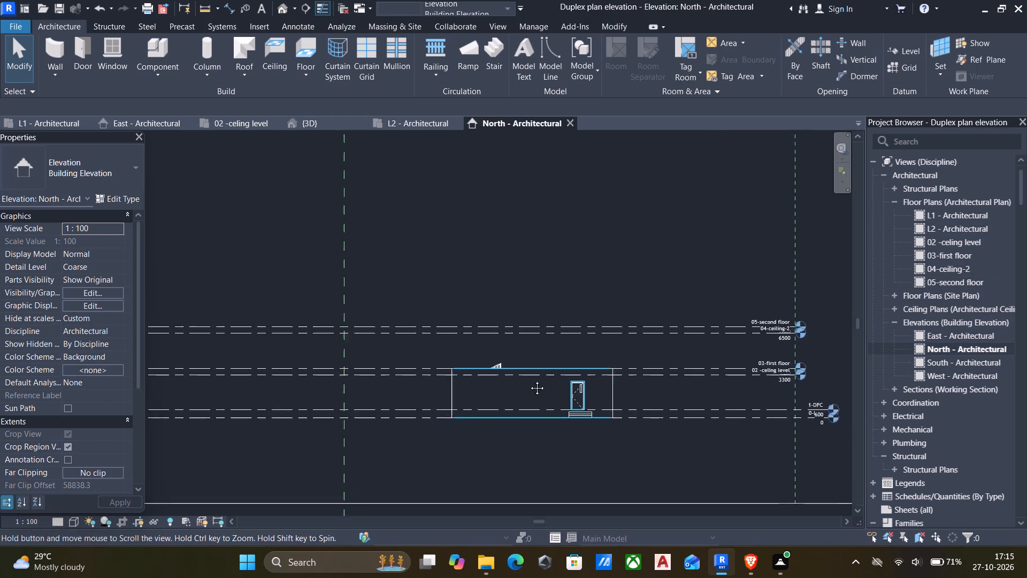
{"action": "middle_click_drag", "start_coordinate": [529, 380], "coordinate": [514, 383]}
{"action": "scroll", "coordinate": [642, 381], "scroll_direction": "up", "scroll_amount": 1}
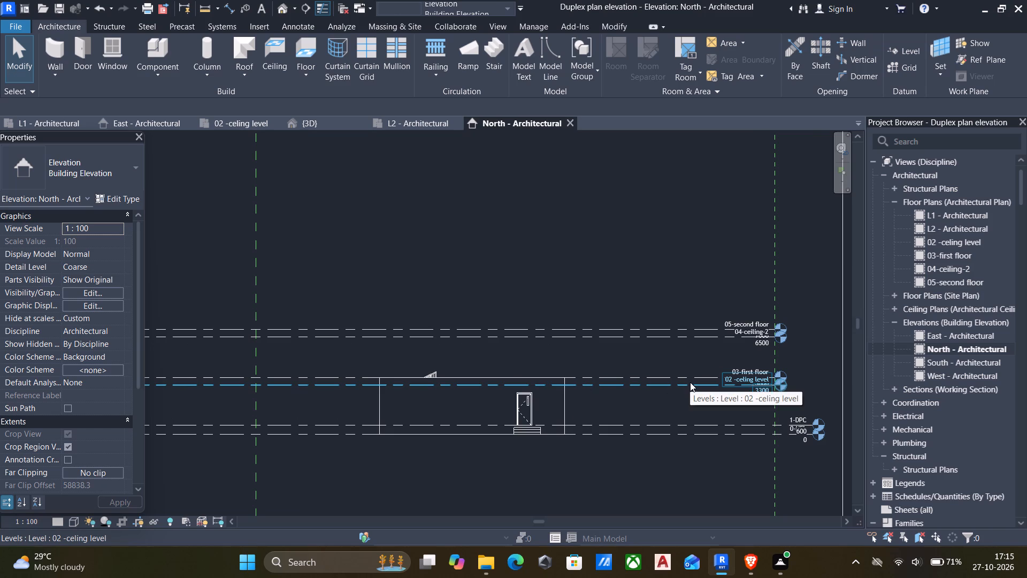
In the 03-first floor plan, set the underlay range's base level to 1-DPC.
{"action": "double_click", "coordinate": [923, 261]}
{"action": "scroll", "coordinate": [534, 411], "scroll_direction": "down", "scroll_amount": 2}
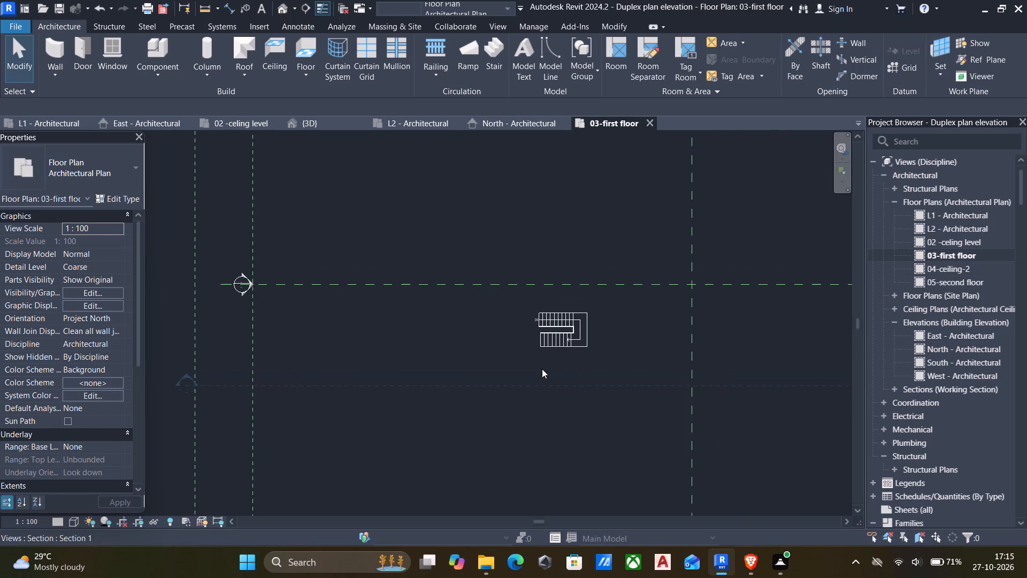
{"action": "left_click", "coordinate": [120, 447]}
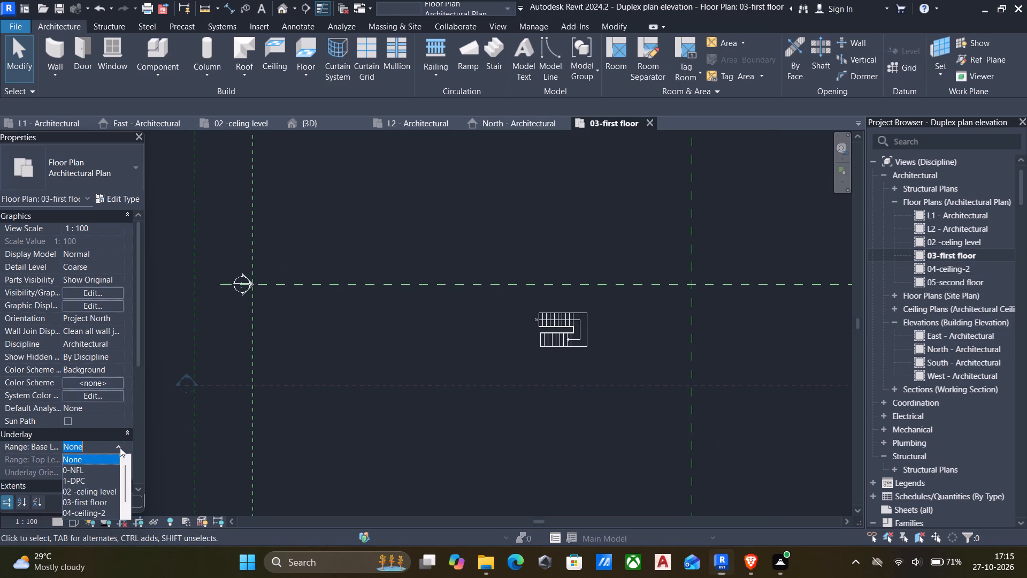
{"action": "left_click", "coordinate": [83, 476]}
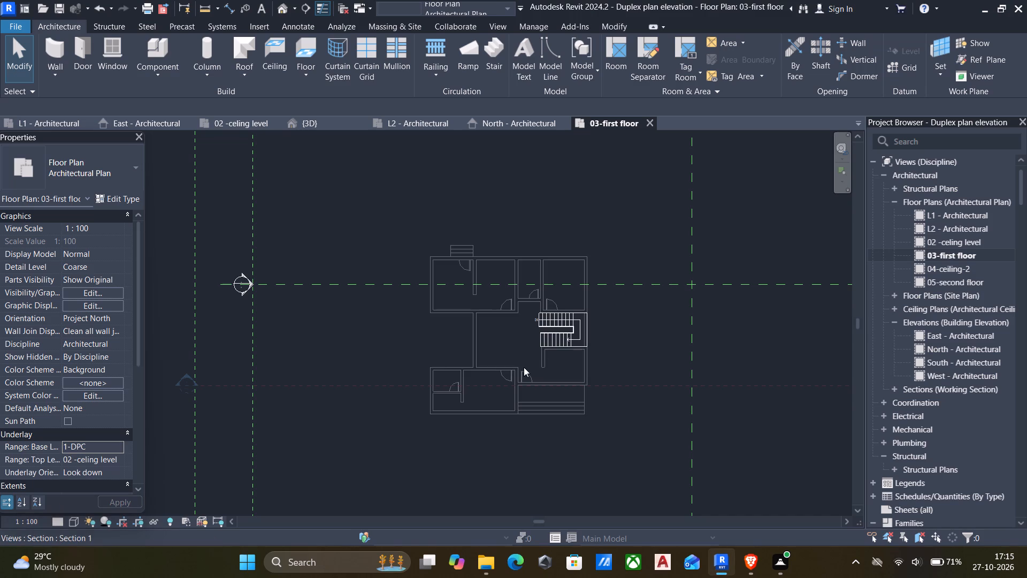
{"action": "scroll", "coordinate": [500, 374], "scroll_direction": "up", "scroll_amount": 1}
{"action": "scroll", "coordinate": [478, 408], "scroll_direction": "down", "scroll_amount": 2}
{"action": "middle_click_drag", "start_coordinate": [472, 396], "coordinate": [470, 298]}
{"action": "scroll", "coordinate": [480, 337], "scroll_direction": "up", "scroll_amount": 3}
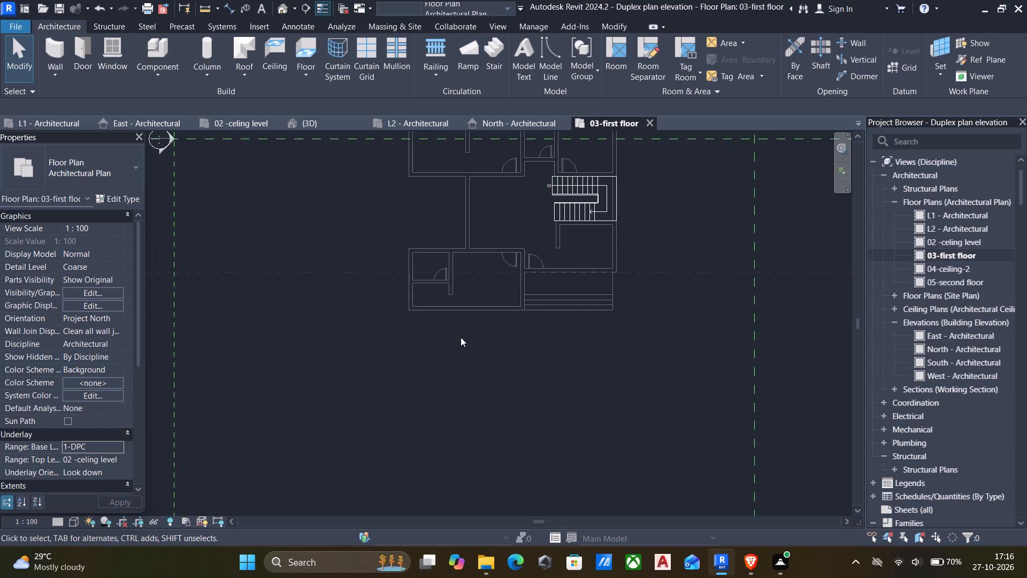
In the 3D view, copy the 01-150 floor slab on 1-DPC and paste it aligned to the 03-first floor level.
{"action": "left_click", "coordinate": [280, 11]}
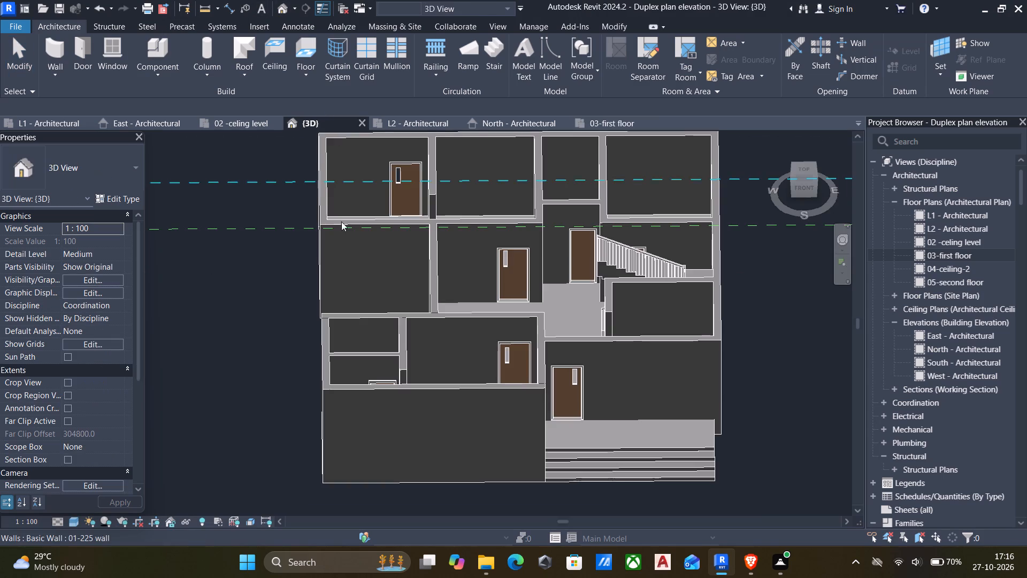
{"action": "scroll", "coordinate": [539, 355], "scroll_direction": "down", "scroll_amount": 8}
{"action": "middle_click_drag", "start_coordinate": [539, 355], "coordinate": [484, 364]}
{"action": "scroll", "coordinate": [479, 317], "scroll_direction": "up", "scroll_amount": 7}
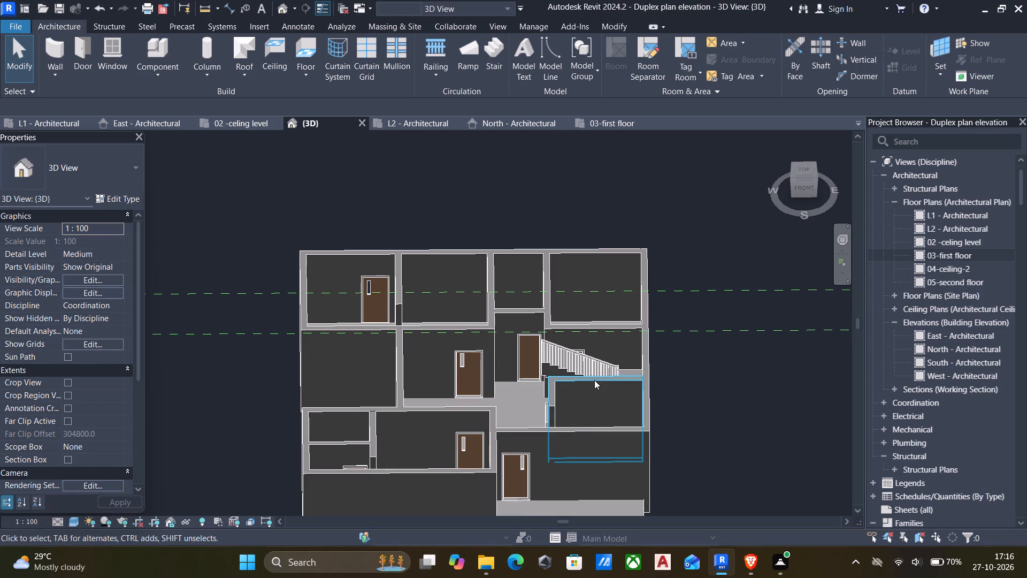
{"action": "scroll", "coordinate": [594, 380], "scroll_direction": "down", "scroll_amount": 9}
{"action": "middle_click_drag", "start_coordinate": [586, 380], "coordinate": [586, 341]}
{"action": "scroll", "coordinate": [594, 376], "scroll_direction": "up", "scroll_amount": 7}
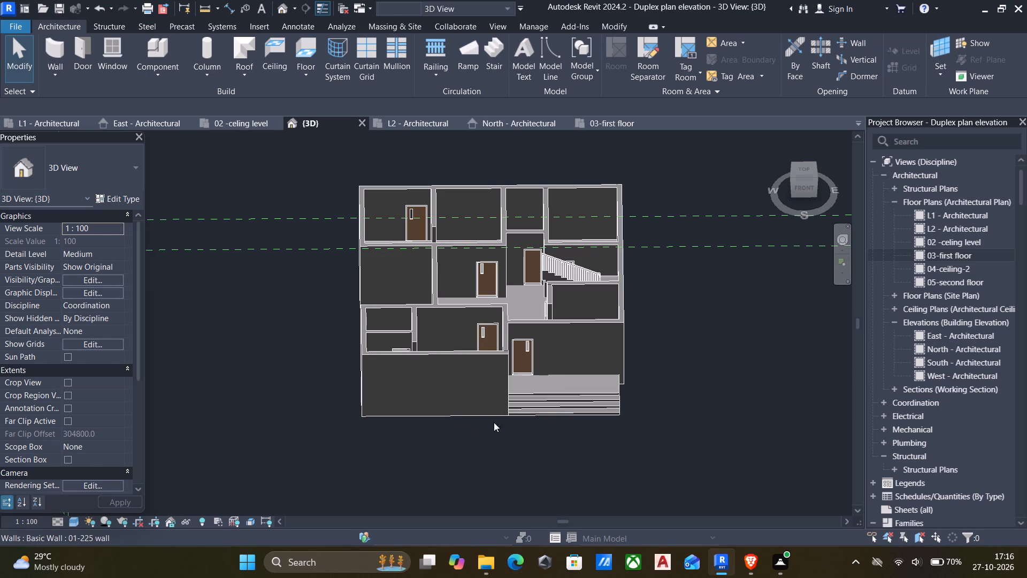
{"action": "left_click", "coordinate": [616, 386]}
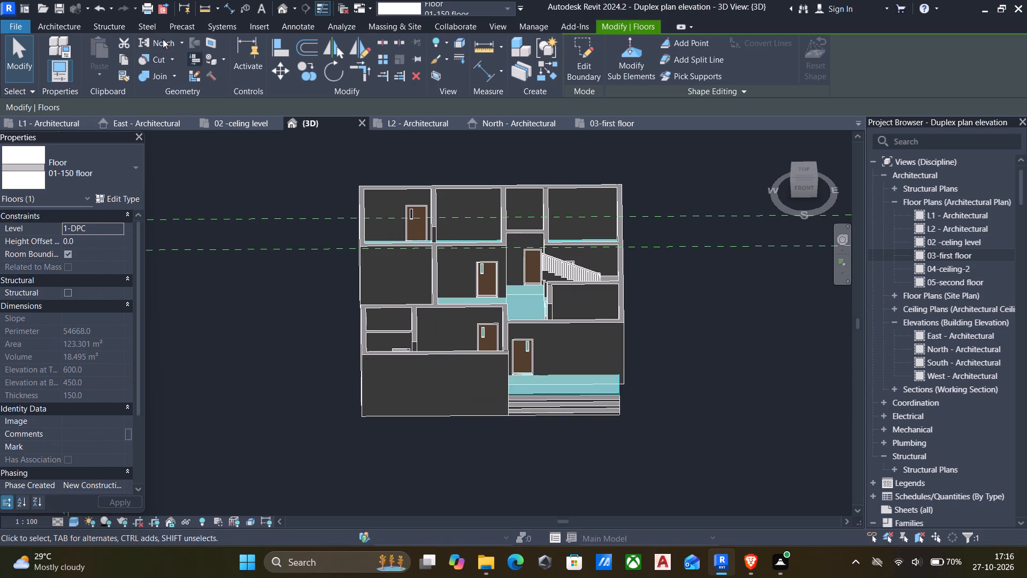
{"action": "left_click", "coordinate": [120, 62]}
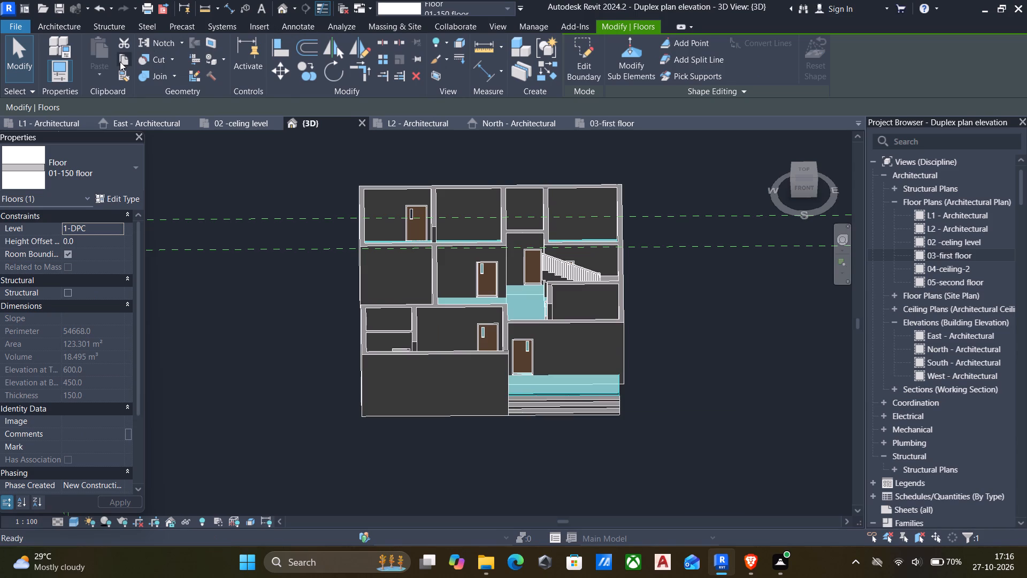
{"action": "left_click", "coordinate": [96, 72]}
{"action": "left_click", "coordinate": [128, 127]}
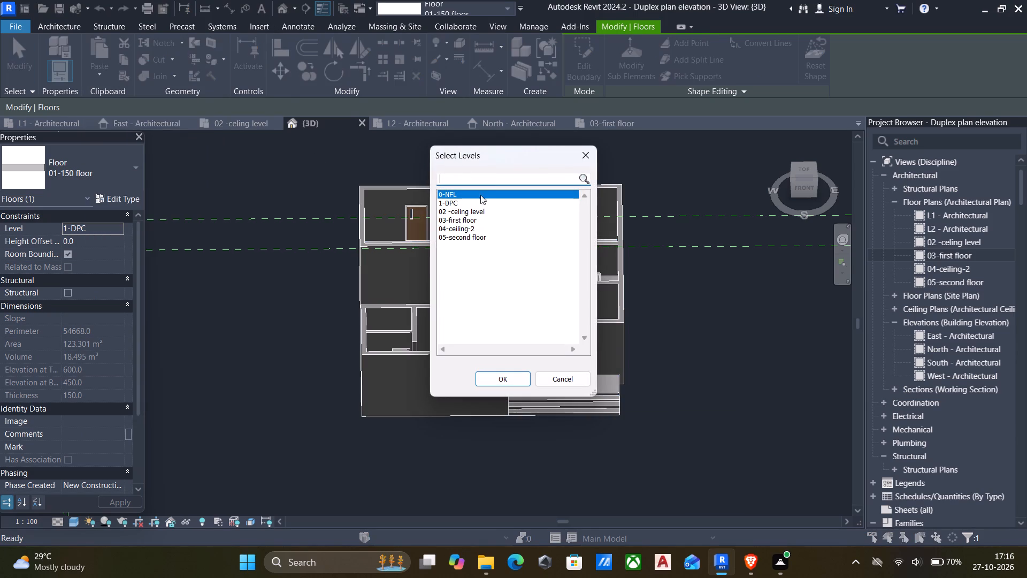
{"action": "left_click", "coordinate": [469, 221]}
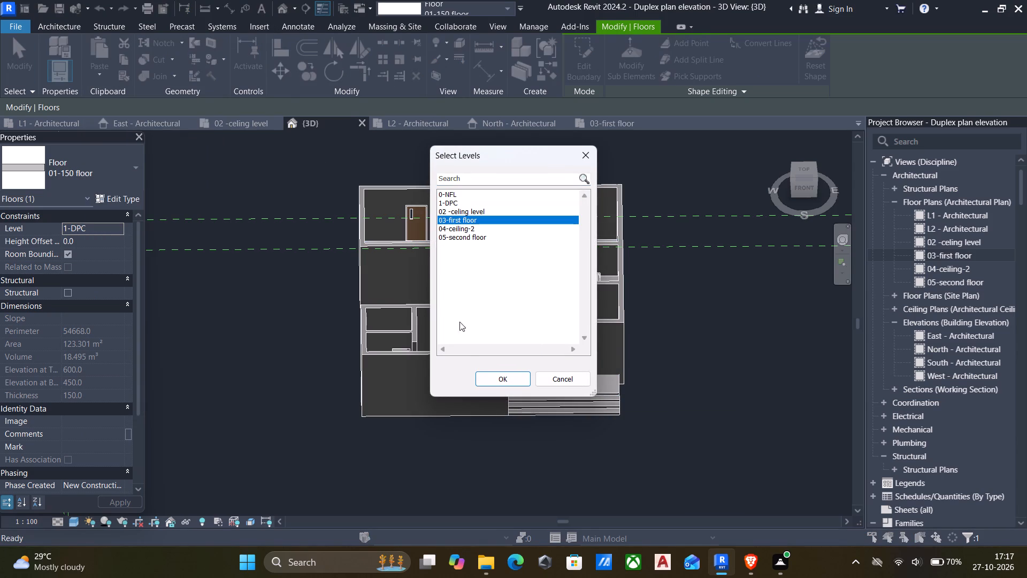
{"action": "left_click", "coordinate": [493, 381]}
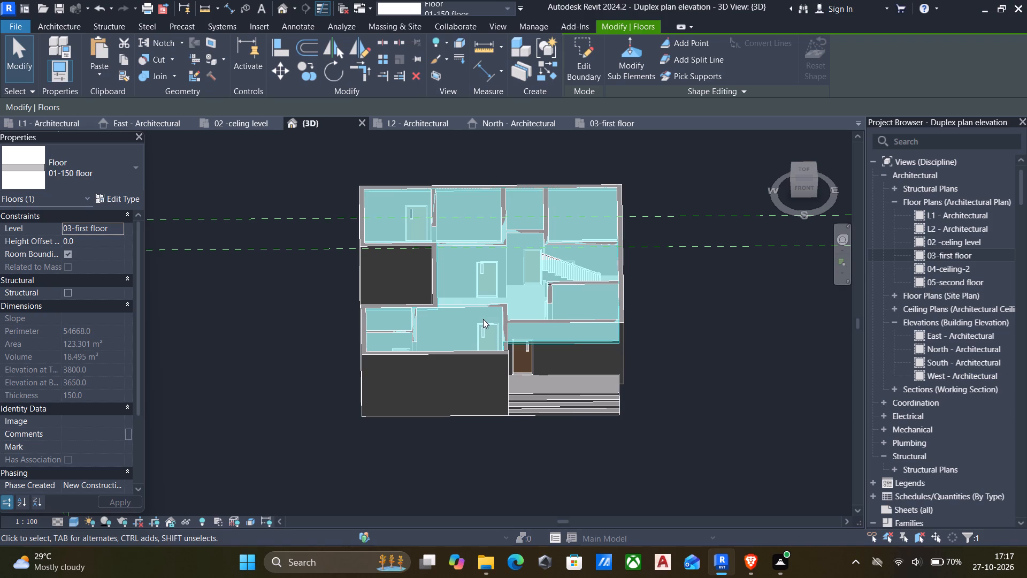
Inspect the pasted first-floor slab in 3D from the front and from a raised front corner.
{"action": "left_click", "coordinate": [804, 185]}
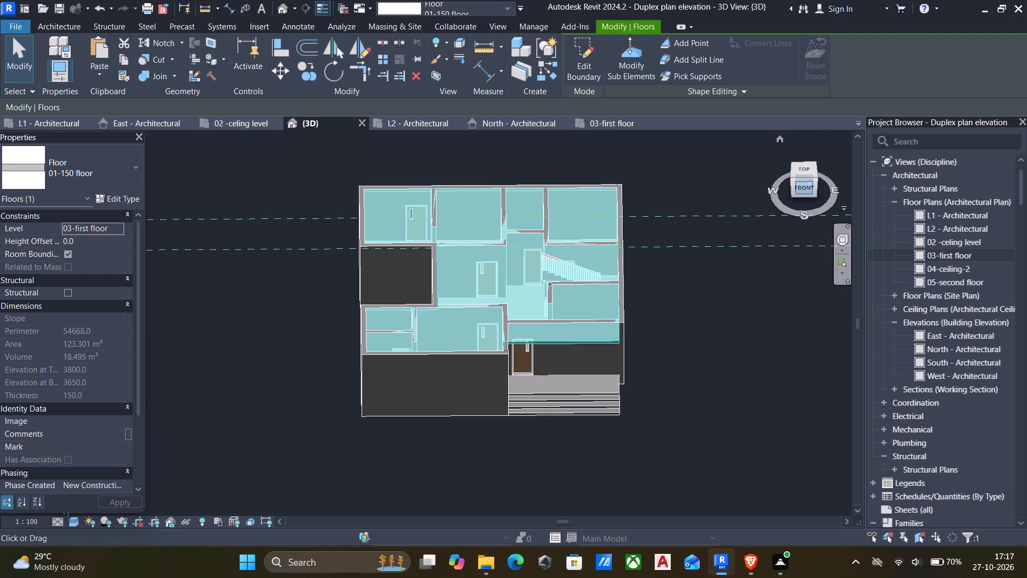
{"action": "scroll", "coordinate": [417, 313], "scroll_direction": "up", "scroll_amount": 5}
{"action": "scroll", "coordinate": [520, 350], "scroll_direction": "down", "scroll_amount": 5}
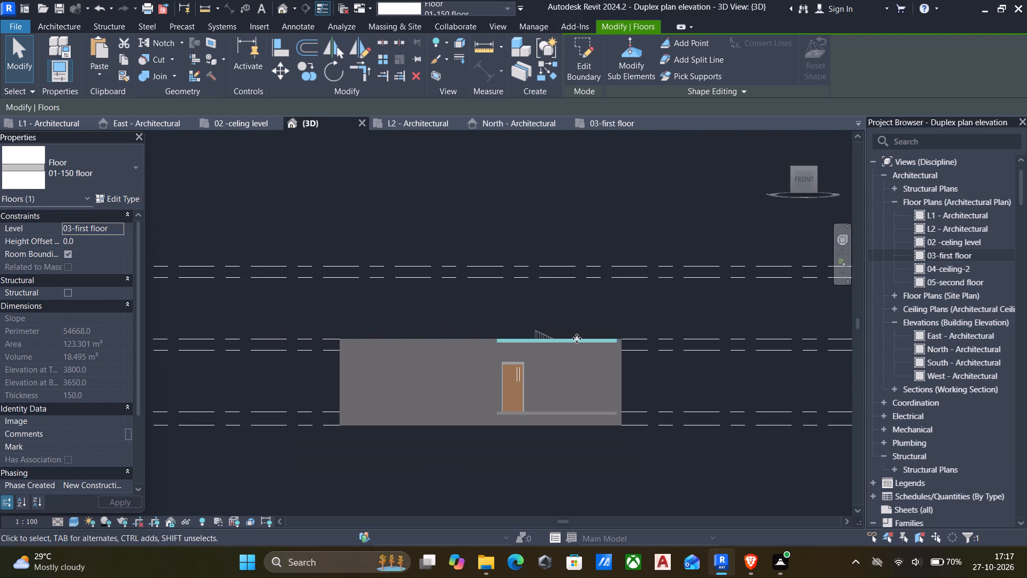
{"action": "left_click", "coordinate": [791, 168]}
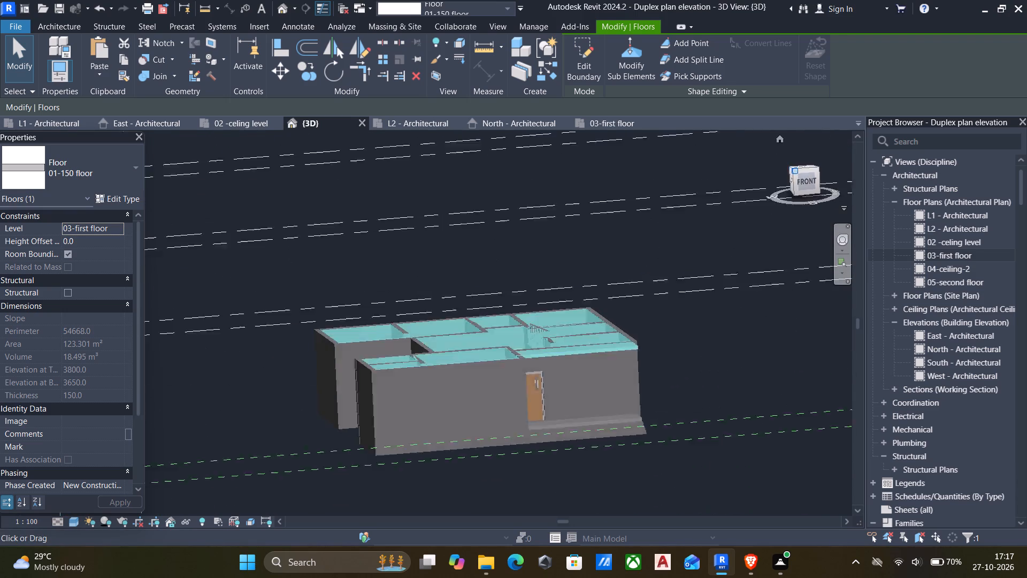
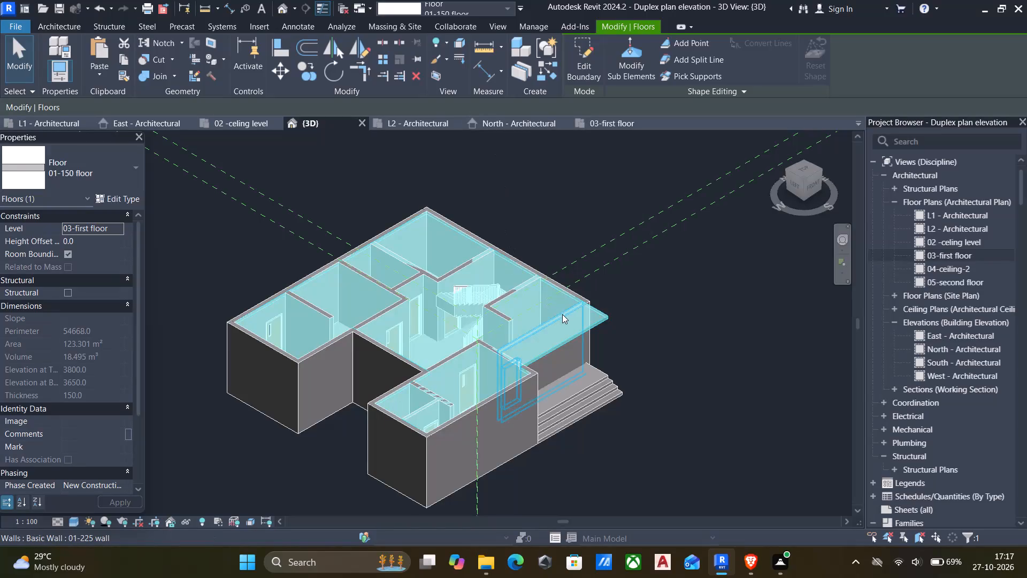
Delete the 01-150 floor slab covering the house at the 03-first floor level.
{"action": "scroll", "coordinate": [574, 317], "scroll_direction": "up", "scroll_amount": 5}
{"action": "middle_click_drag", "start_coordinate": [574, 317], "coordinate": [617, 257]}
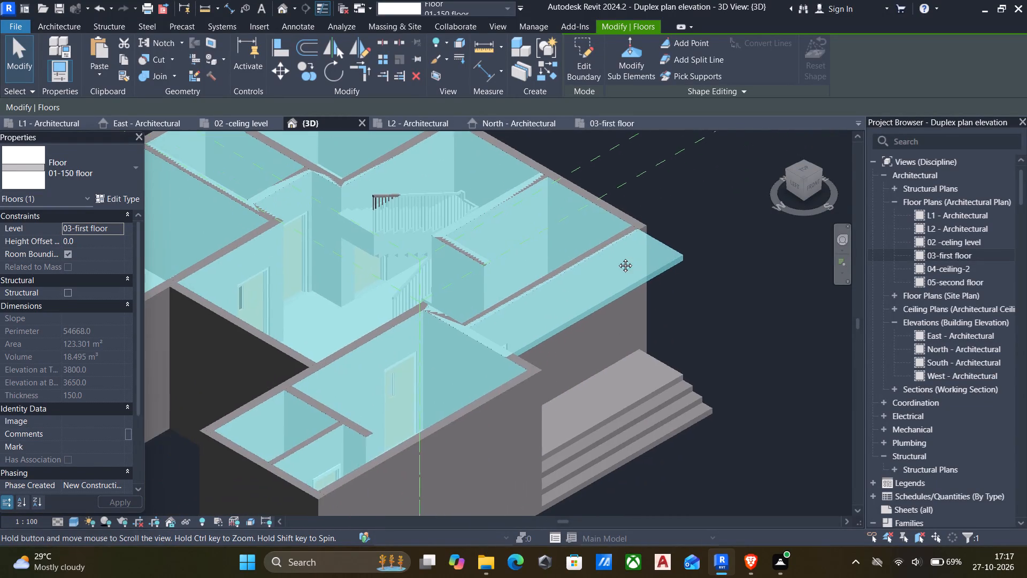
{"action": "middle_click_drag", "start_coordinate": [617, 257], "coordinate": [583, 273]}
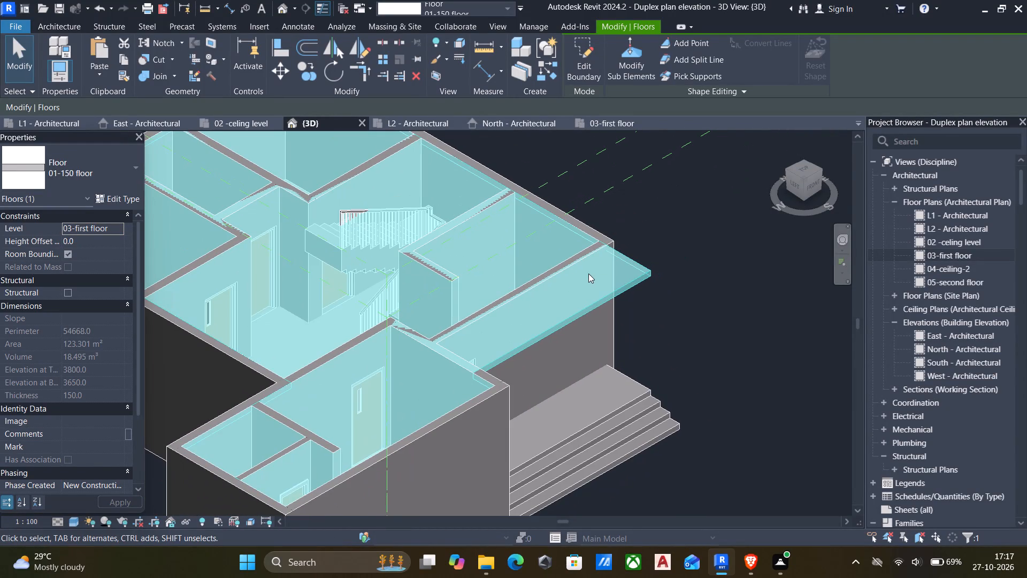
{"action": "scroll", "coordinate": [588, 287], "scroll_direction": "down", "scroll_amount": 6}
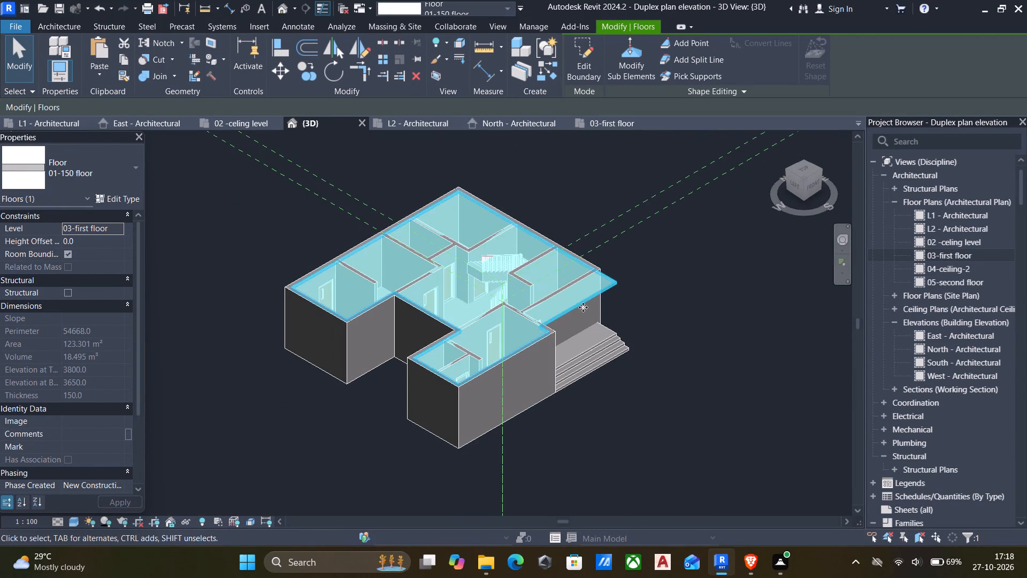
{"action": "key", "text": "Escape"}
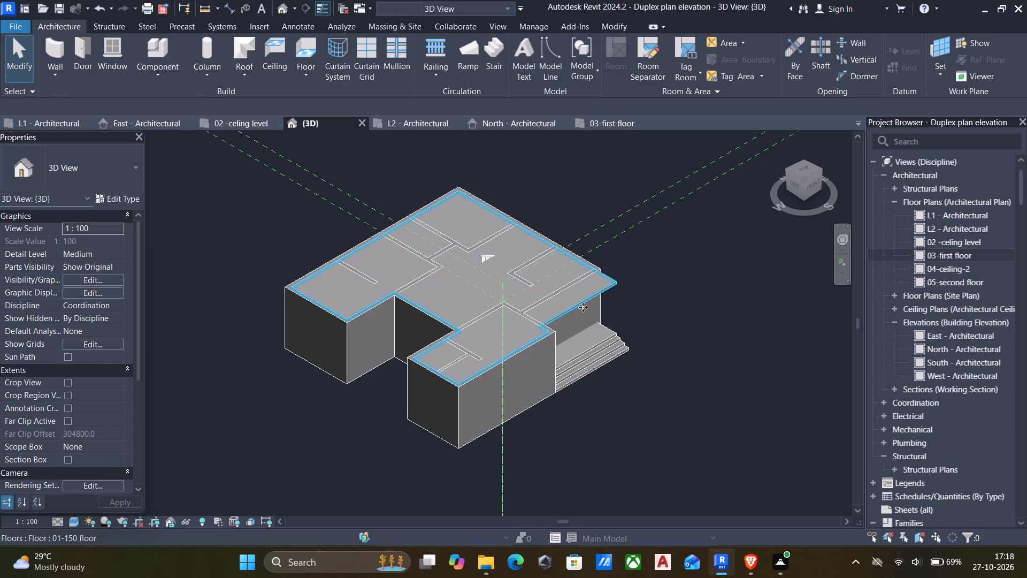
{"action": "left_click", "coordinate": [579, 306]}
{"action": "key", "text": "Delete"}
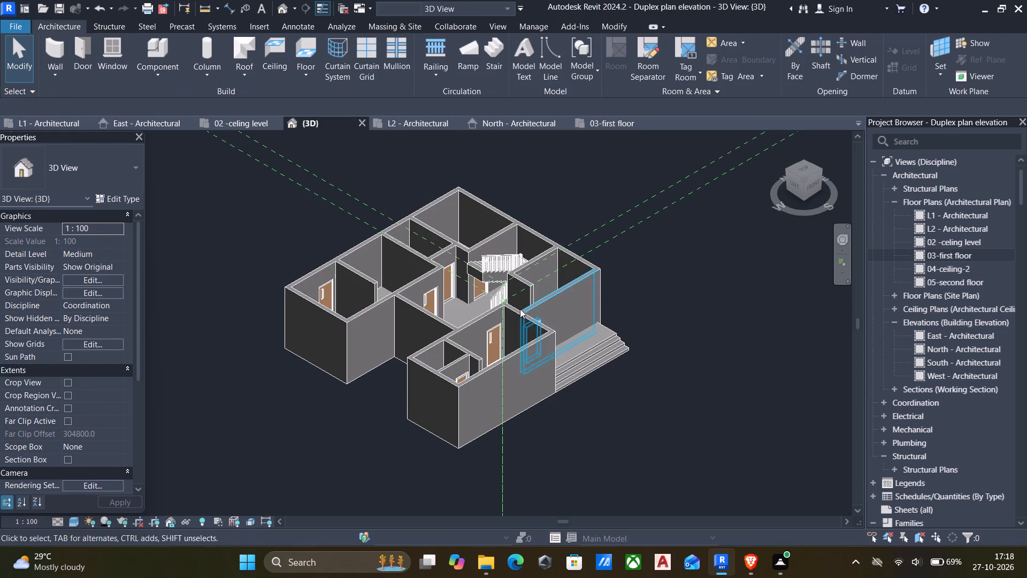
Copy only the doors, floors and walls of the whole house and paste them aligned to level 03-first floor.
{"action": "scroll", "coordinate": [210, 254], "scroll_direction": "down", "scroll_amount": 3}
{"action": "left_click_drag", "start_coordinate": [196, 209], "coordinate": [474, 371]}
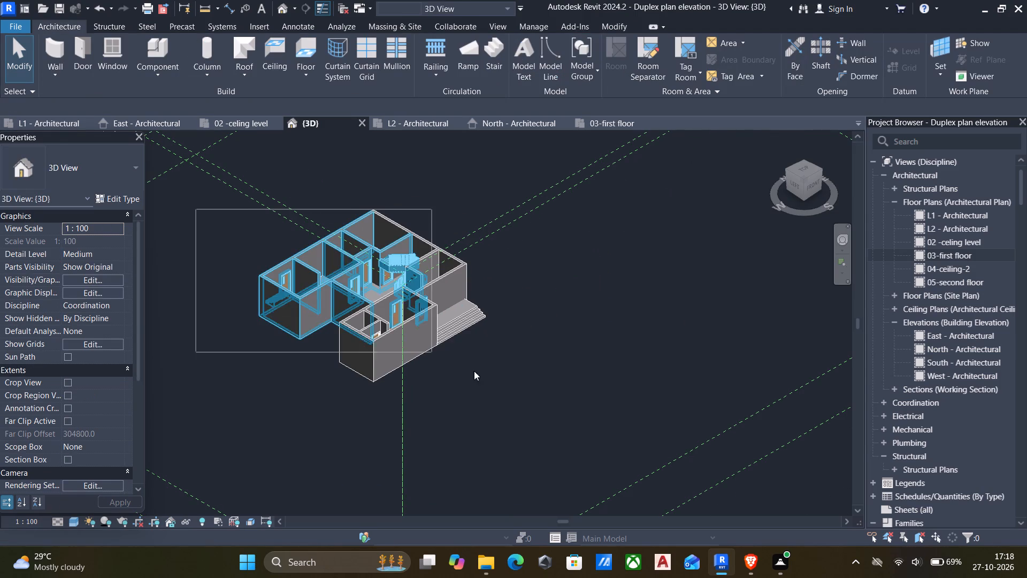
{"action": "left_click_drag", "start_coordinate": [474, 371], "coordinate": [545, 410]}
{"action": "left_click", "coordinate": [637, 52]}
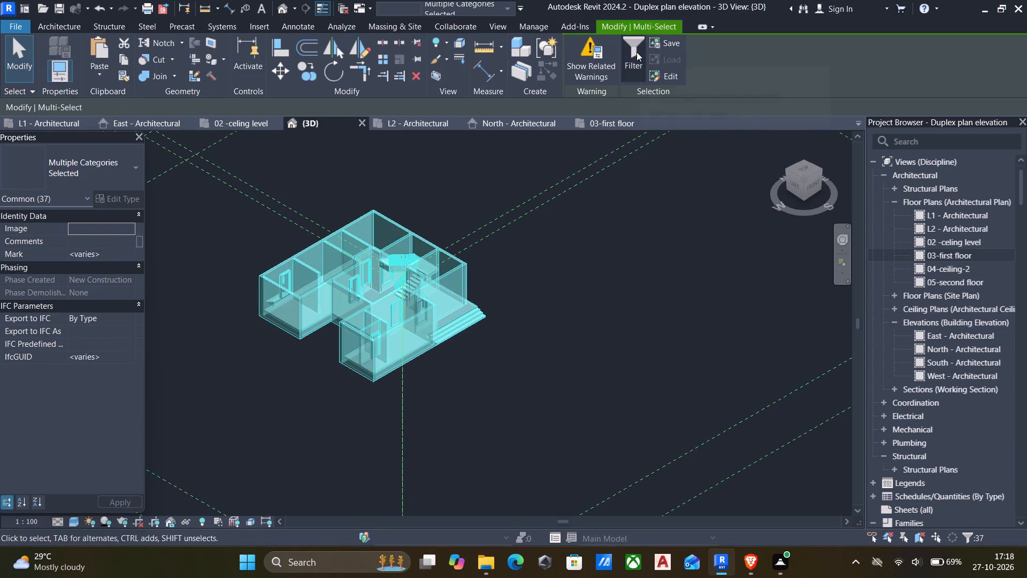
{"action": "left_click", "coordinate": [600, 217]}
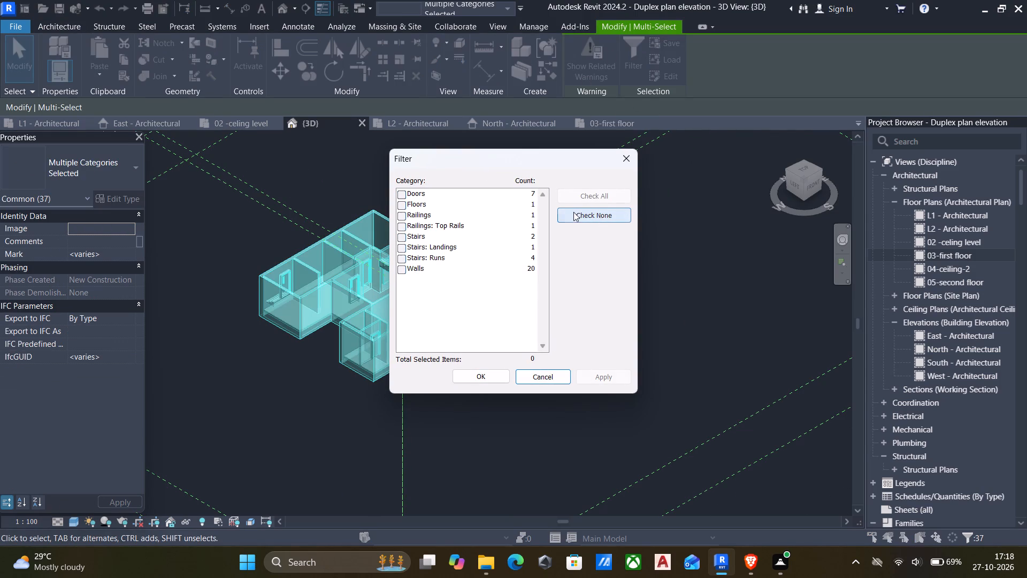
{"action": "left_click", "coordinate": [402, 196]}
{"action": "left_click", "coordinate": [405, 206]}
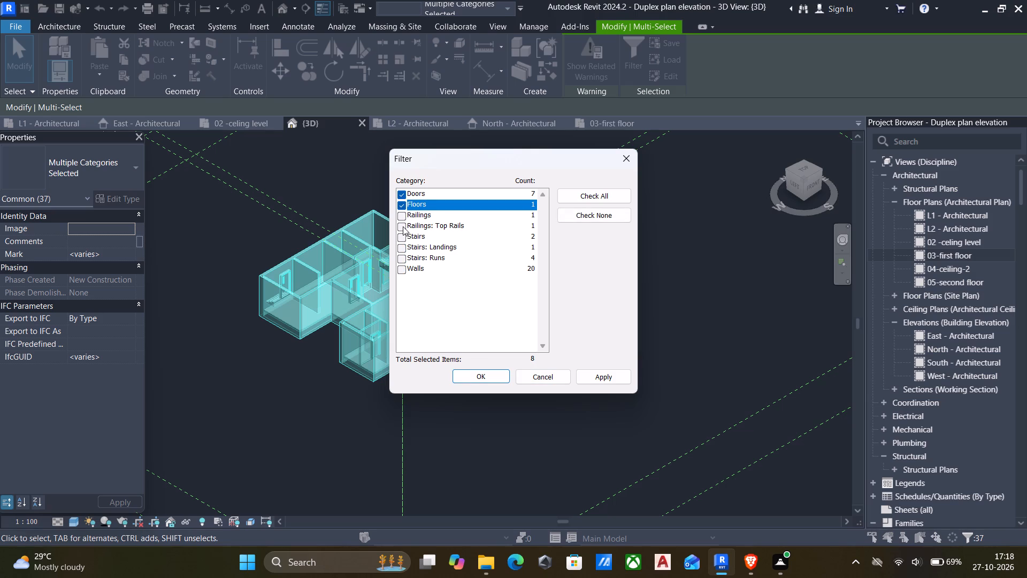
{"action": "left_click", "coordinate": [403, 262]}
{"action": "left_click", "coordinate": [403, 260]}
{"action": "left_click", "coordinate": [400, 268]}
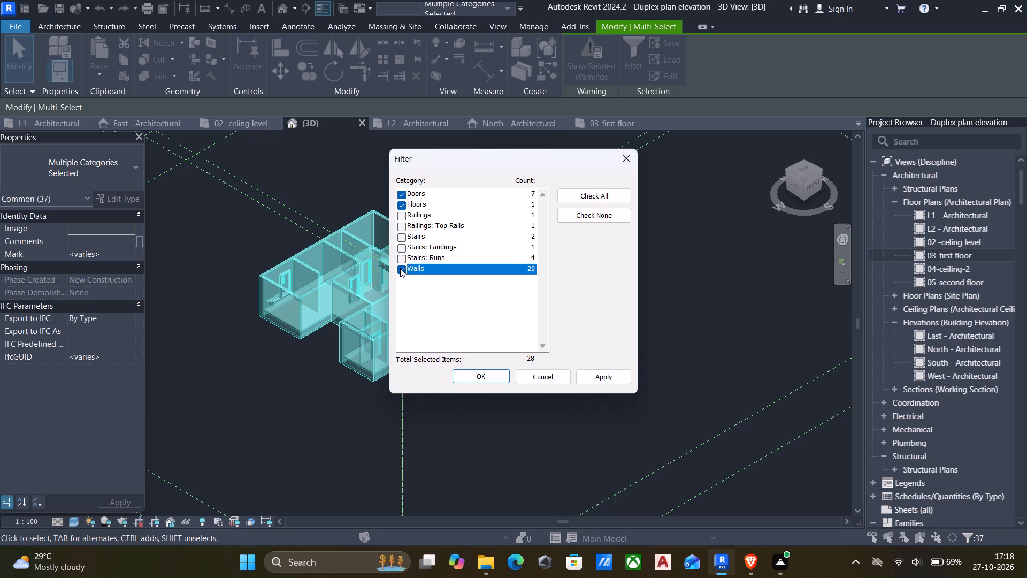
{"action": "left_click", "coordinate": [594, 376]}
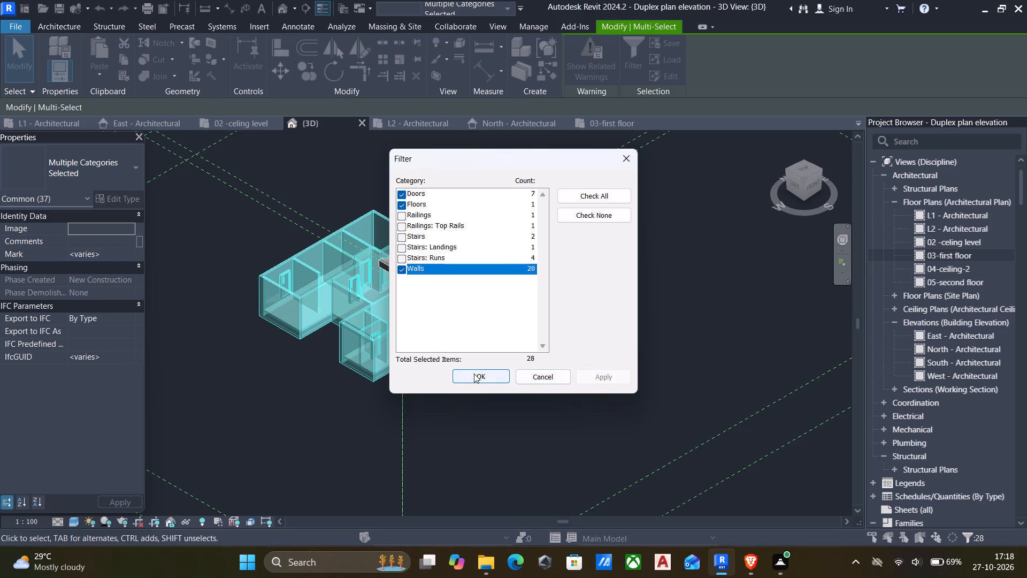
{"action": "left_click", "coordinate": [472, 374]}
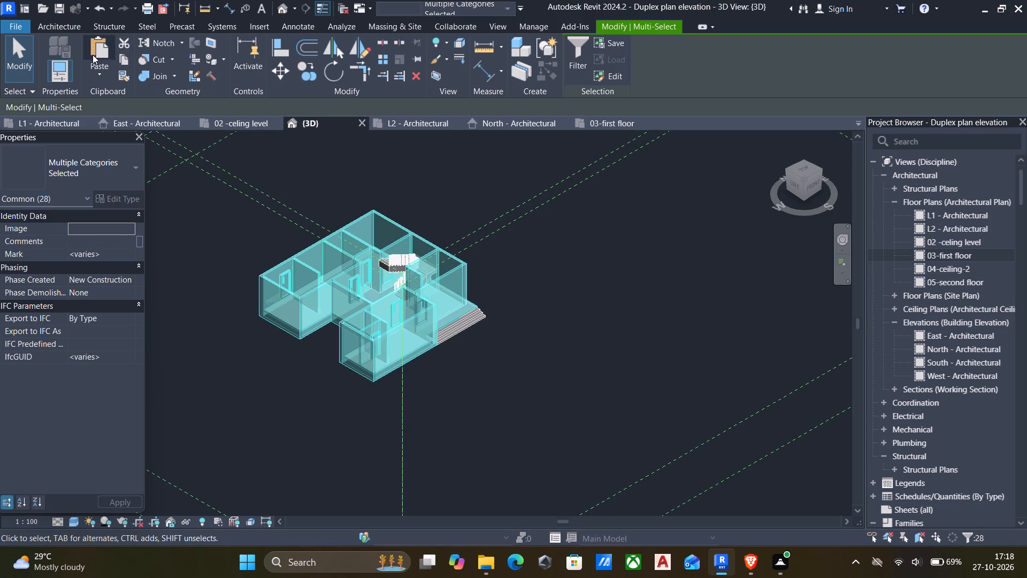
{"action": "left_click", "coordinate": [125, 55]}
{"action": "left_click", "coordinate": [96, 75]}
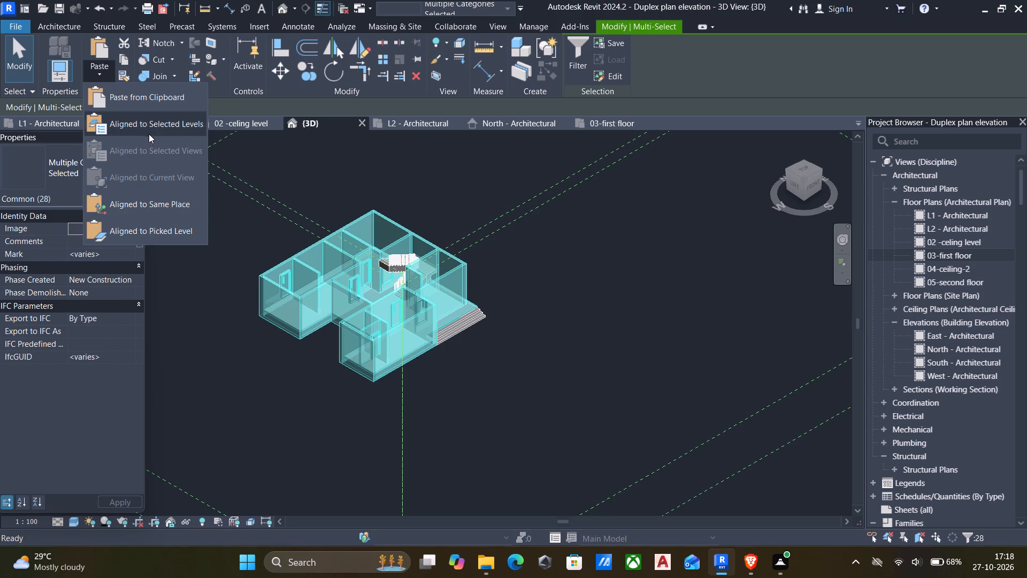
{"action": "left_click", "coordinate": [141, 126]}
{"action": "left_click", "coordinate": [444, 218]}
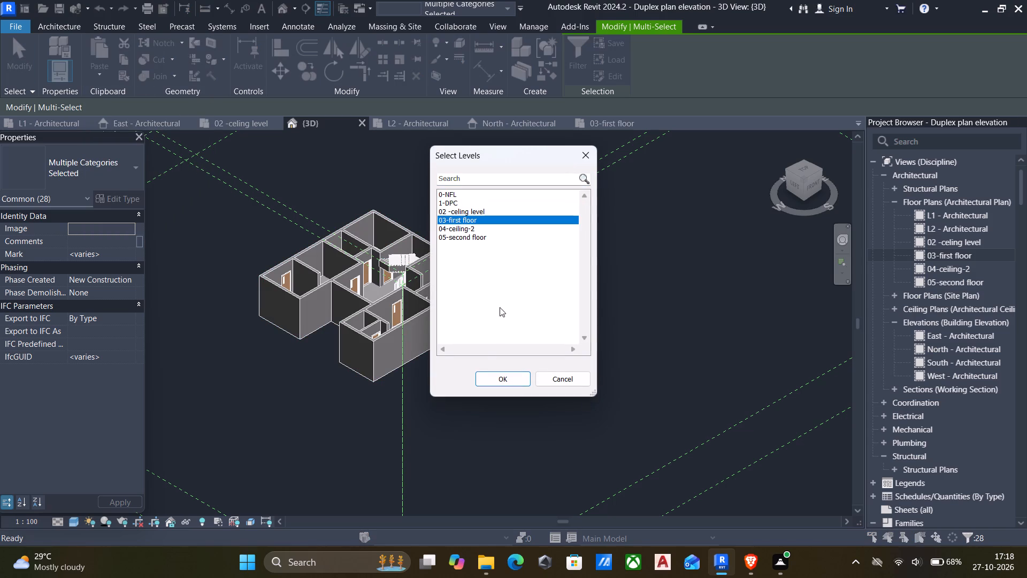
{"action": "left_click", "coordinate": [517, 377]}
{"action": "scroll", "coordinate": [474, 314], "scroll_direction": "up", "scroll_amount": 3}
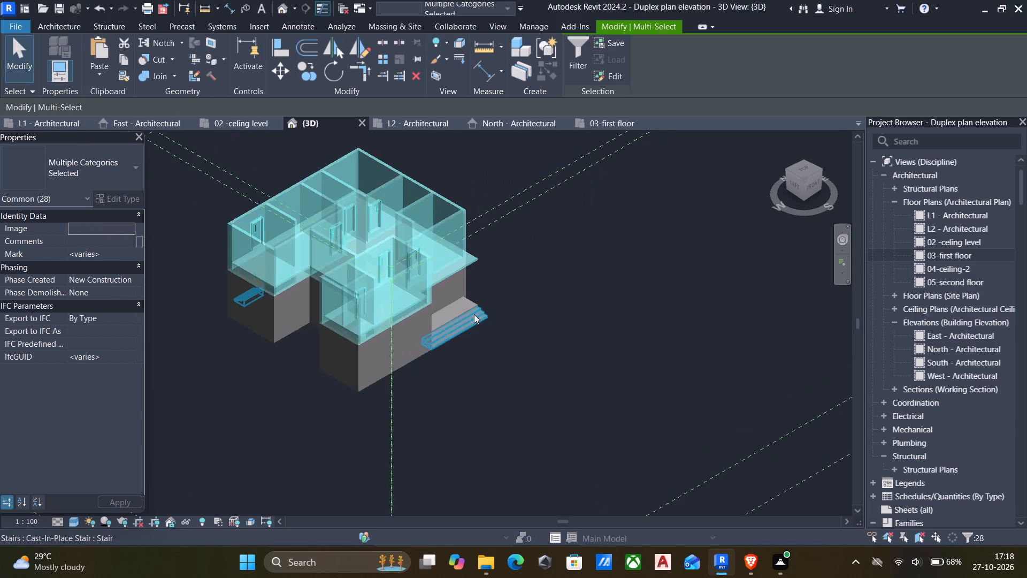
{"action": "scroll", "coordinate": [474, 314], "scroll_direction": "up", "scroll_amount": 1}
{"action": "key", "text": "Escape"}
Examine the two-storey model from several sides, especially the front entrance steps and the slab projecting above them.
{"action": "scroll", "coordinate": [474, 314], "scroll_direction": "down", "scroll_amount": 2}
{"action": "middle_click_drag", "start_coordinate": [474, 314], "coordinate": [512, 312]}
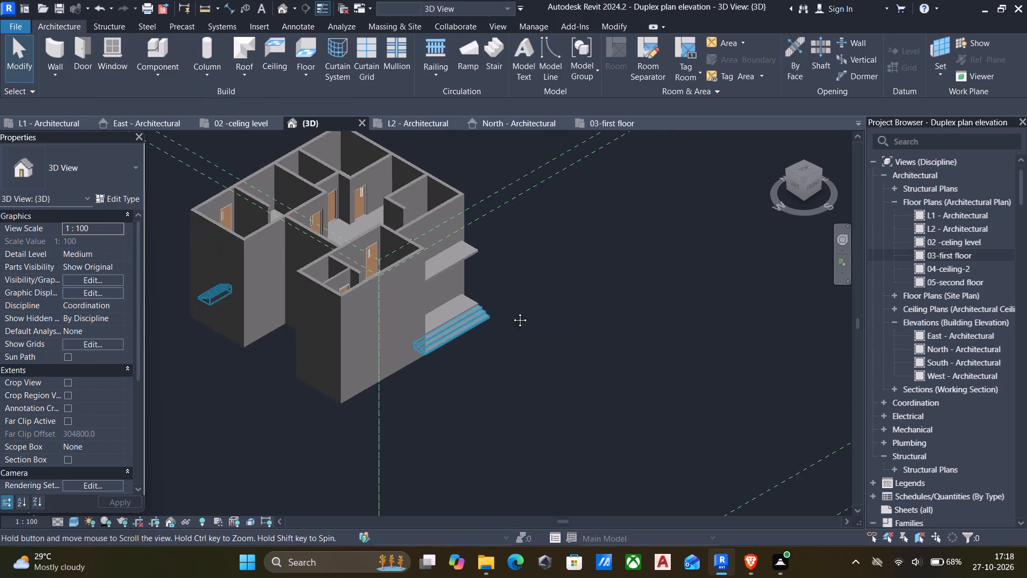
{"action": "middle_click_drag", "start_coordinate": [512, 312], "coordinate": [572, 308]}
{"action": "scroll", "coordinate": [268, 257], "scroll_direction": "down", "scroll_amount": 3}
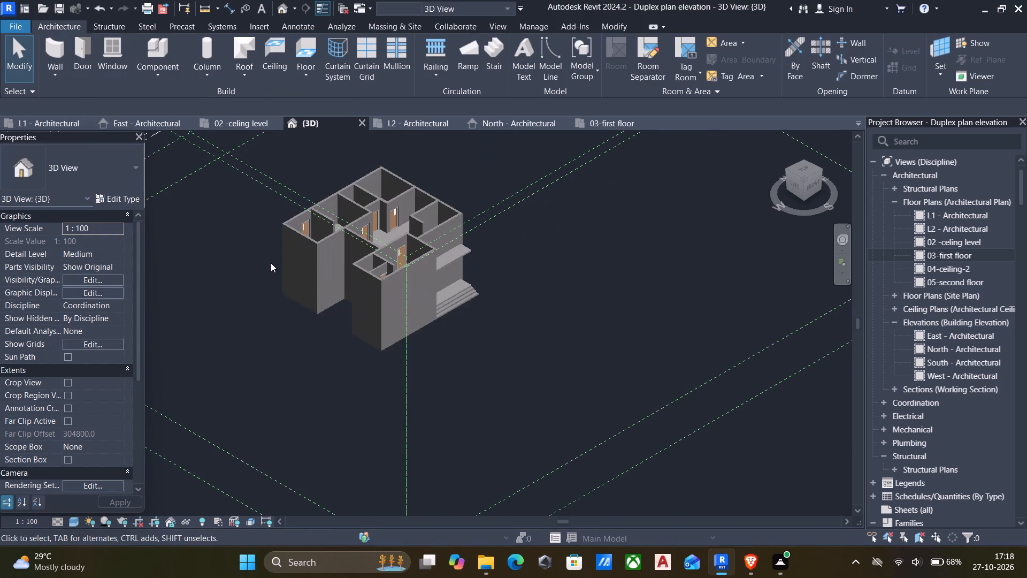
{"action": "middle_click_drag", "start_coordinate": [271, 263], "coordinate": [148, 253], "text": "shift"}
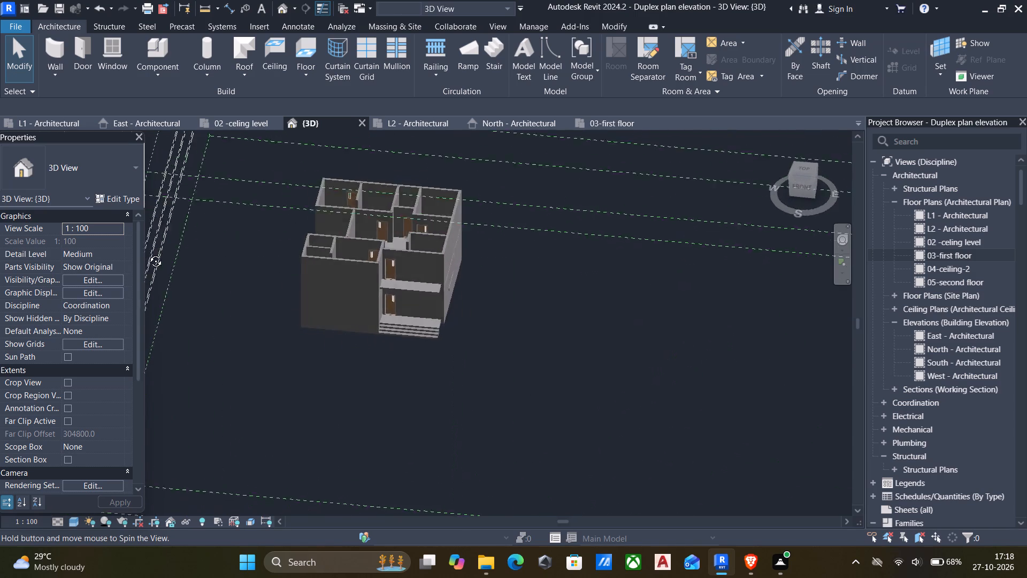
{"action": "middle_click_drag", "start_coordinate": [148, 253], "coordinate": [59, 264], "text": "shift"}
{"action": "scroll", "coordinate": [342, 330], "scroll_direction": "up", "scroll_amount": 6}
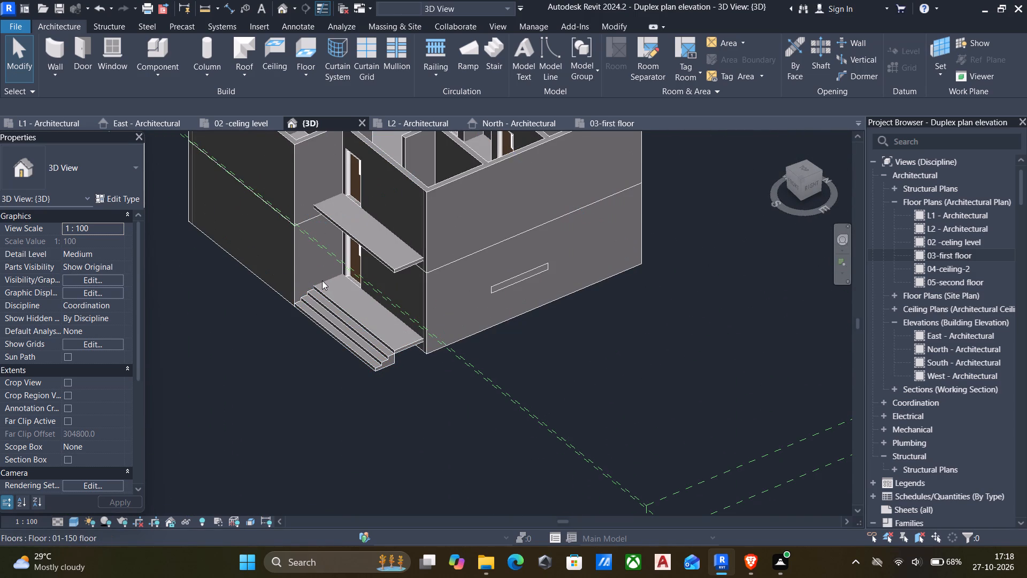
{"action": "scroll", "coordinate": [357, 358], "scroll_direction": "down", "scroll_amount": 4}
{"action": "middle_click", "coordinate": [357, 358]}
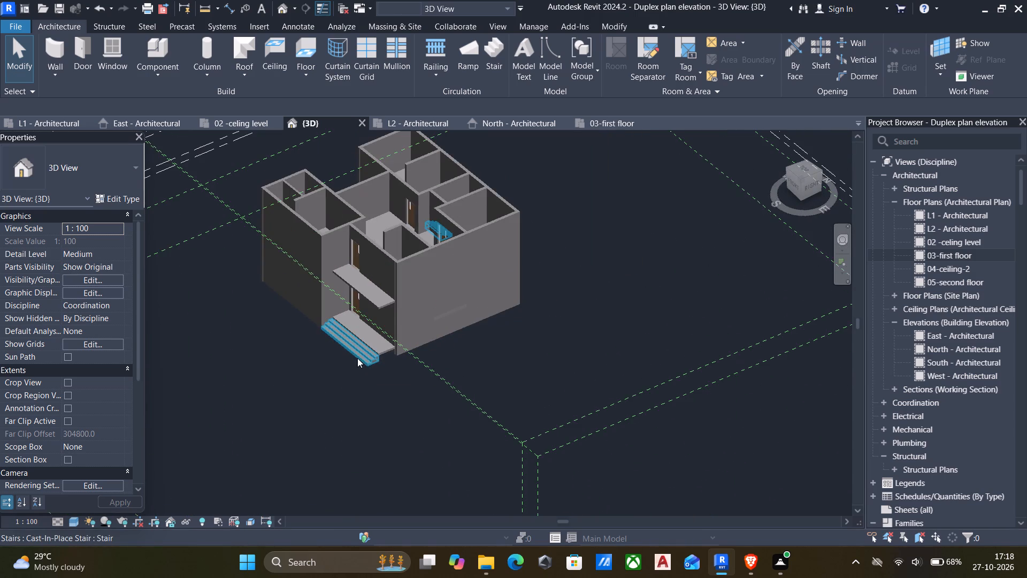
{"action": "middle_click_drag", "start_coordinate": [357, 358], "coordinate": [380, 286]}
{"action": "scroll", "coordinate": [382, 328], "scroll_direction": "up", "scroll_amount": 7}
{"action": "middle_click_drag", "start_coordinate": [321, 377], "coordinate": [373, 280], "text": "shift"}
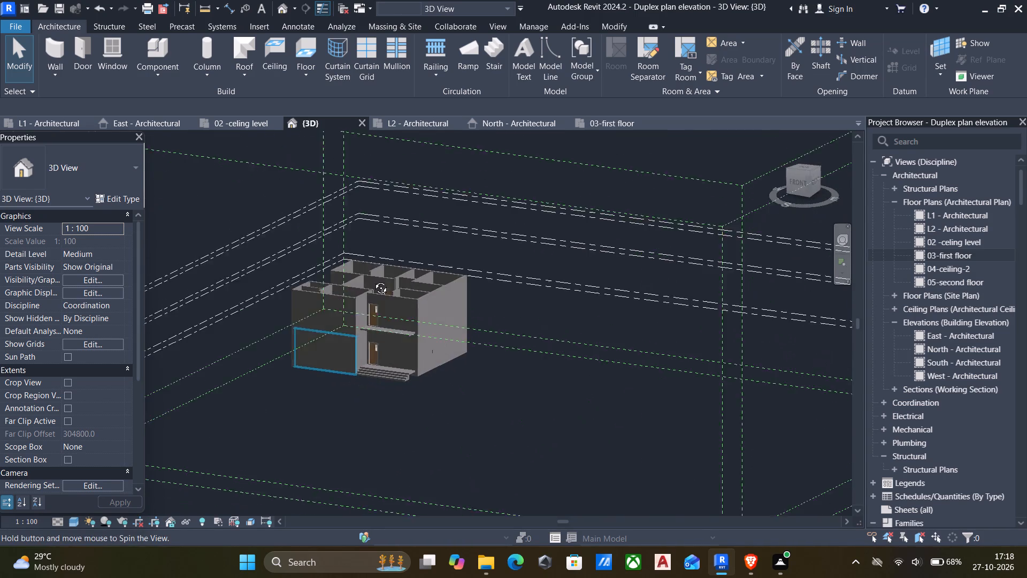
{"action": "middle_click_drag", "start_coordinate": [373, 280], "coordinate": [349, 287], "text": "shift"}
{"action": "scroll", "coordinate": [347, 347], "scroll_direction": "up", "scroll_amount": 7}
{"action": "middle_click_drag", "start_coordinate": [351, 366], "coordinate": [375, 360], "text": "shift"}
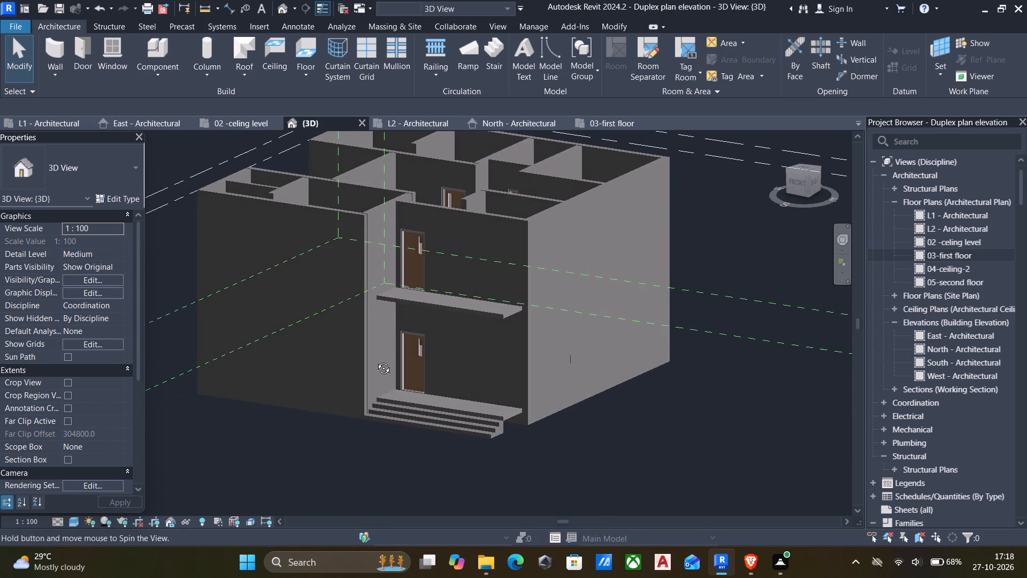
{"action": "middle_click_drag", "start_coordinate": [375, 360], "coordinate": [344, 368], "text": "shift"}
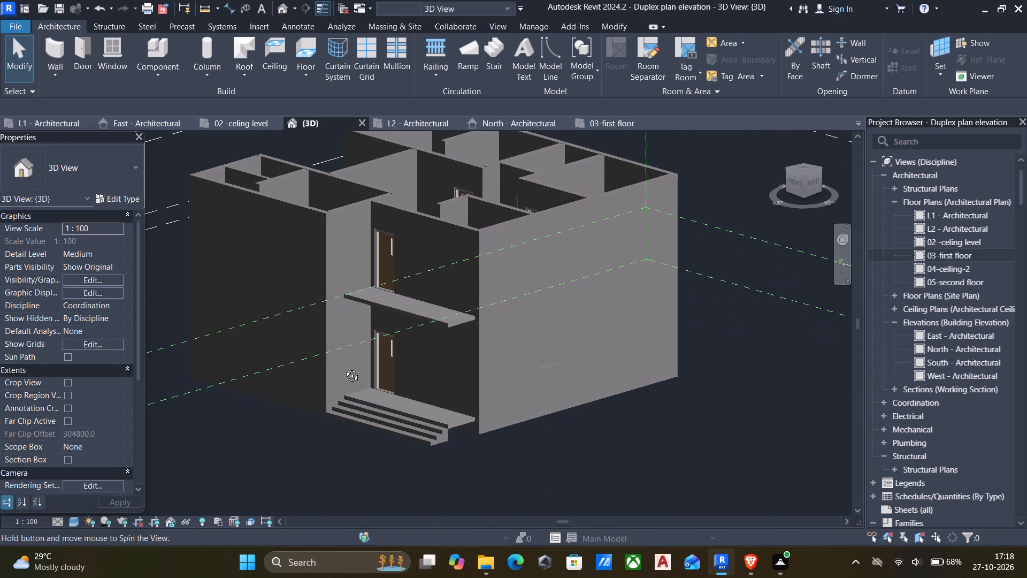
{"action": "middle_click_drag", "start_coordinate": [344, 368], "coordinate": [345, 368], "text": "shift"}
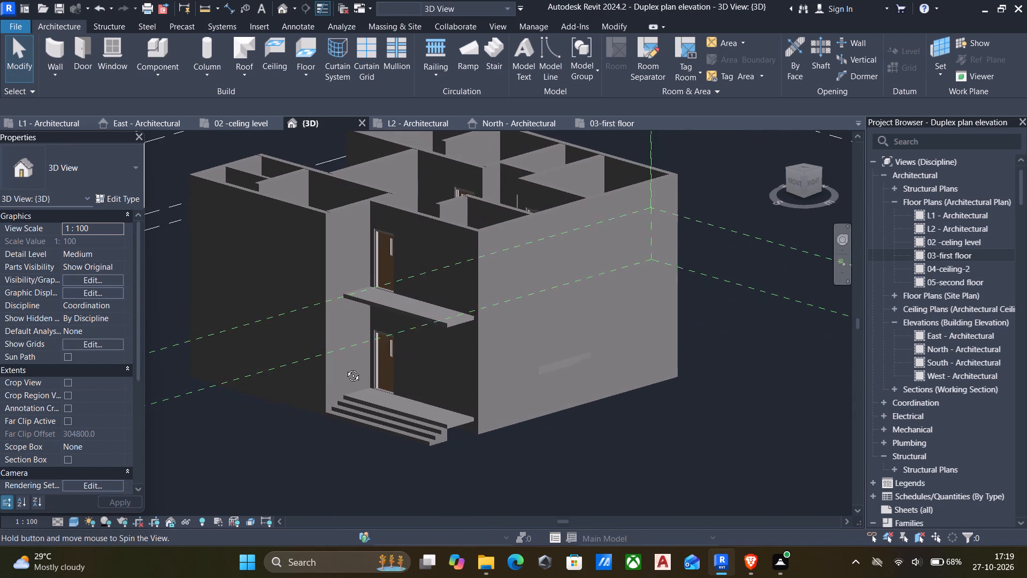
{"action": "middle_click_drag", "start_coordinate": [345, 368], "coordinate": [346, 368], "text": "shift"}
{"action": "middle_click", "coordinate": [346, 368], "text": "shift"}
{"action": "middle_click", "coordinate": [346, 368], "text": "shift"}
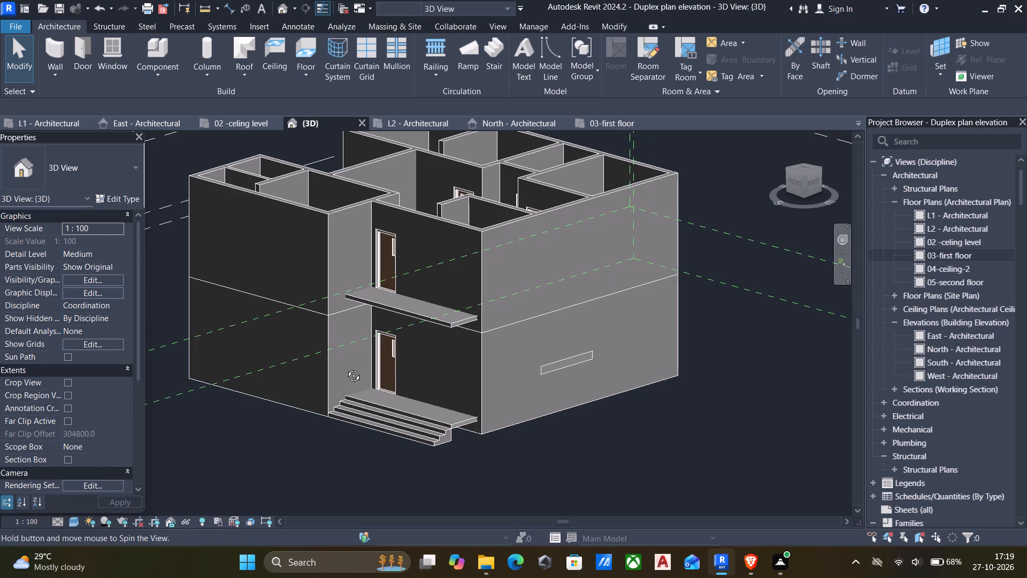
{"action": "middle_click", "coordinate": [346, 368], "text": "shift"}
{"action": "middle_click", "coordinate": [346, 368], "text": "shift"}
{"action": "middle_click", "coordinate": [346, 368], "text": "shift"}
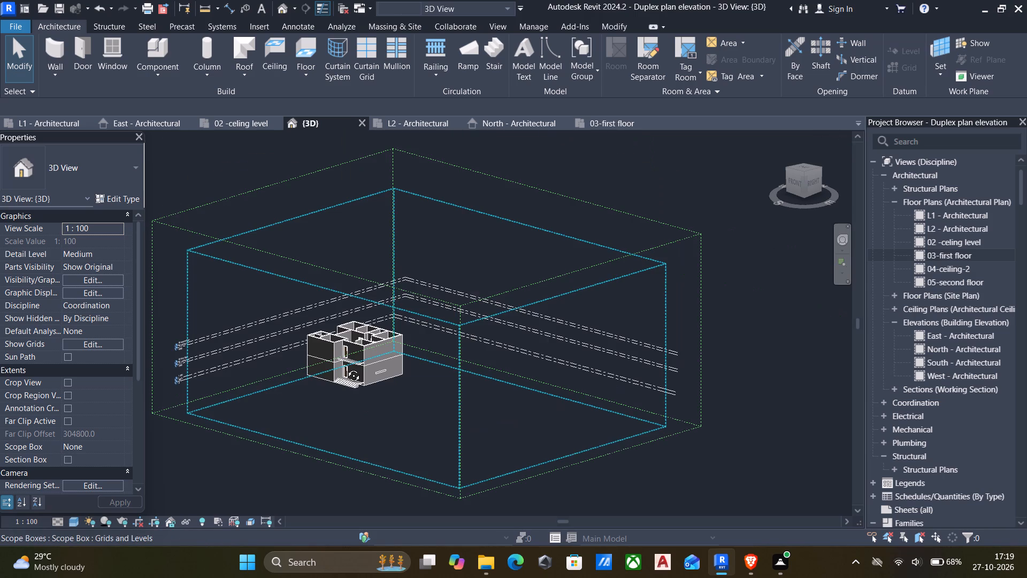
{"action": "scroll", "coordinate": [347, 367], "scroll_direction": "up", "scroll_amount": 8}
{"action": "scroll", "coordinate": [319, 332], "scroll_direction": "up", "scroll_amount": 4}
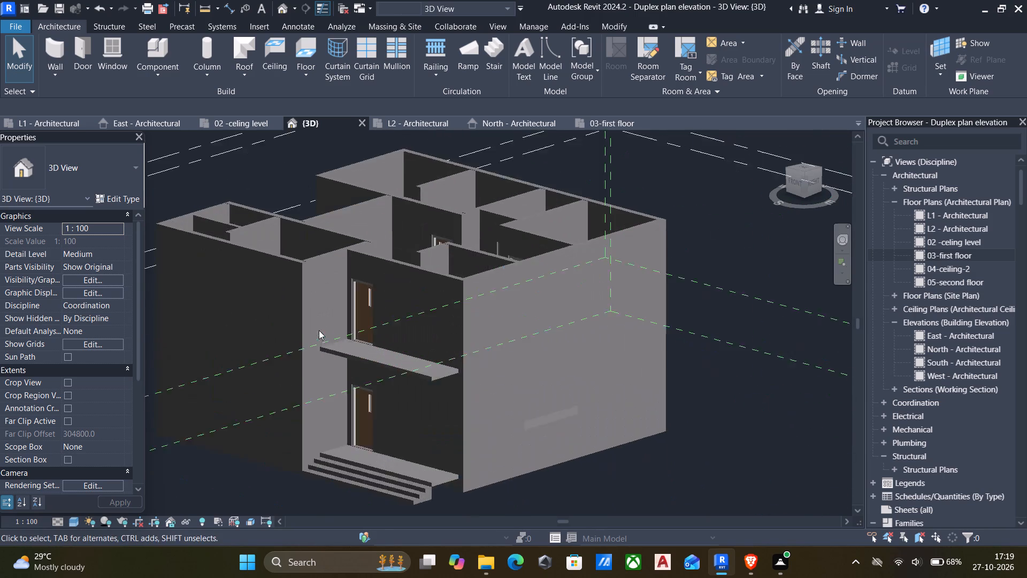
{"action": "scroll", "coordinate": [319, 330], "scroll_direction": "up", "scroll_amount": 2}
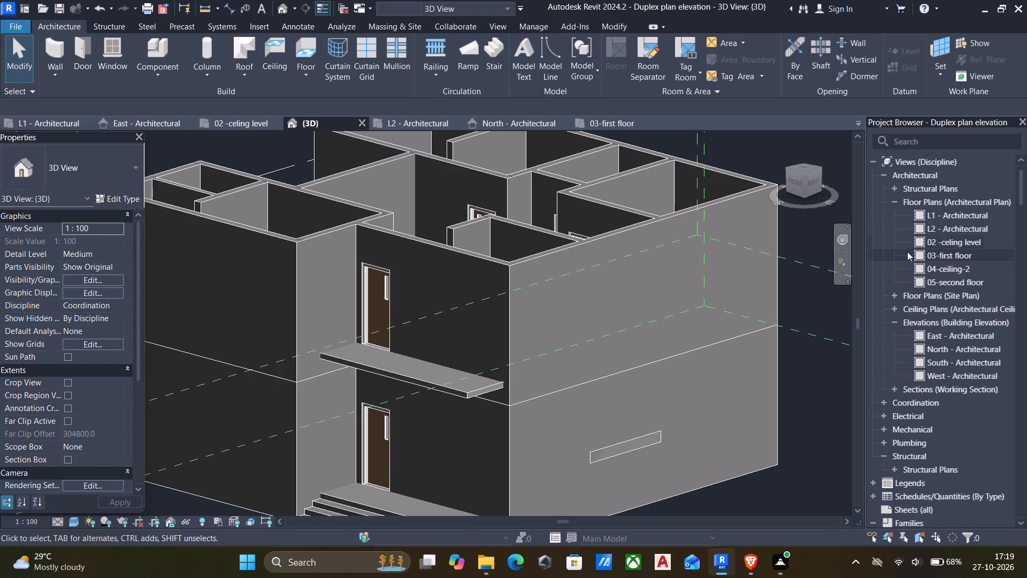
On the 03-first floor plan, draw a 01-225 wall by its exterior finish face, projecting about 320 mm from the side wall along the entrance slab's front edge.
{"action": "double_click", "coordinate": [918, 253]}
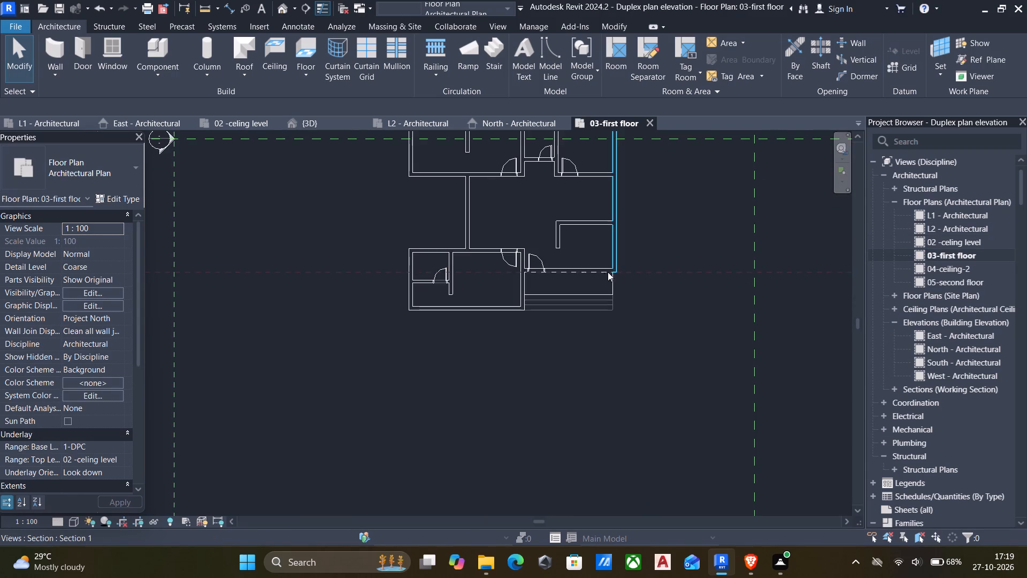
{"action": "scroll", "coordinate": [571, 302], "scroll_direction": "up", "scroll_amount": 5}
{"action": "scroll", "coordinate": [513, 292], "scroll_direction": "up", "scroll_amount": 4}
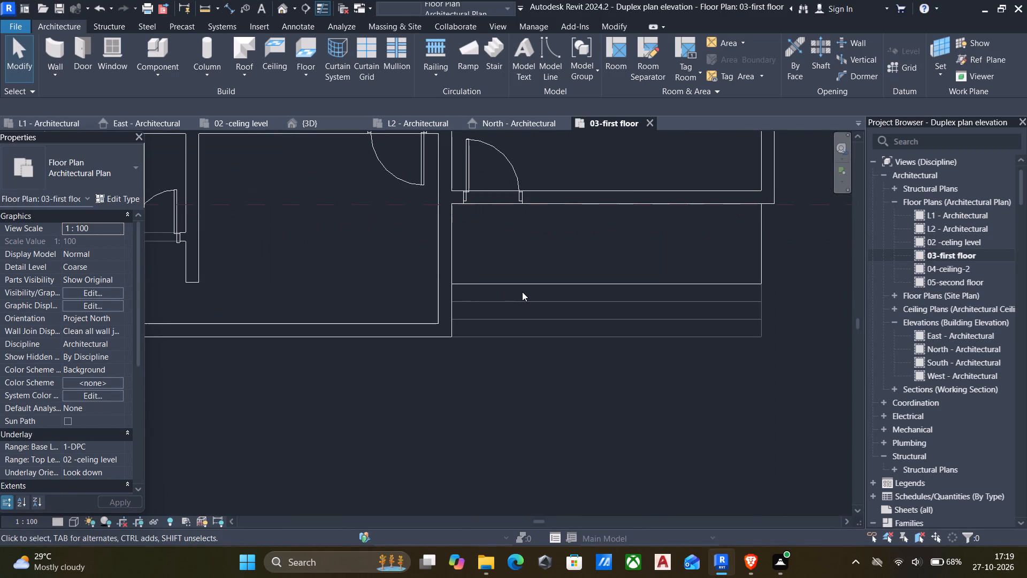
{"action": "scroll", "coordinate": [522, 292], "scroll_direction": "up", "scroll_amount": 5}
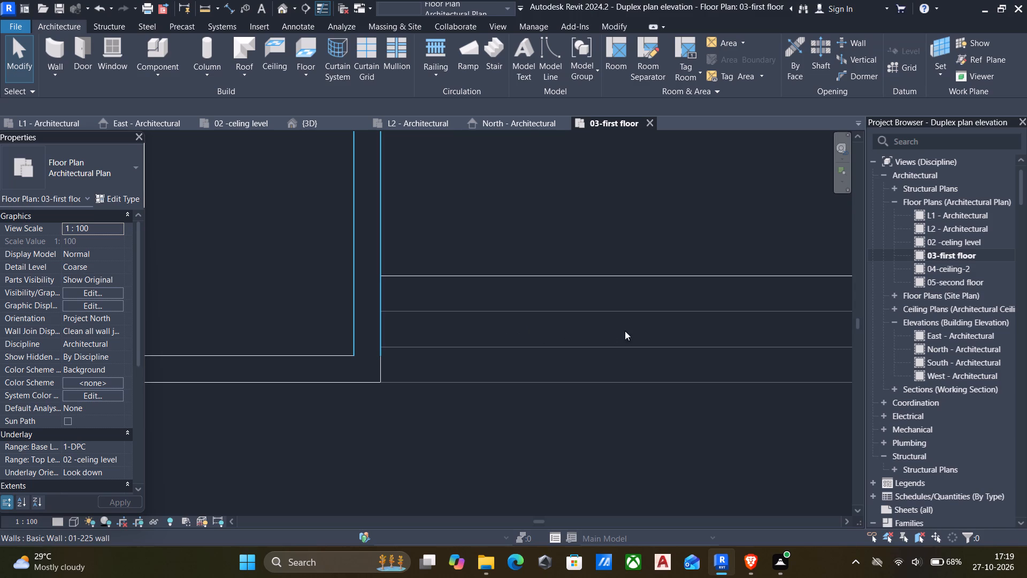
{"action": "scroll", "coordinate": [569, 333], "scroll_direction": "down", "scroll_amount": 5}
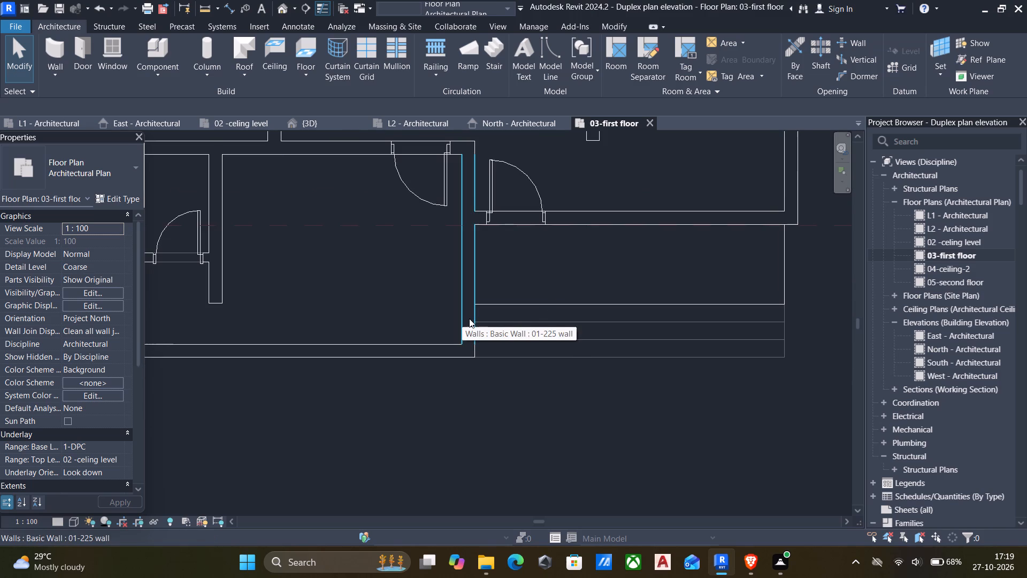
{"action": "type", "text": "wa"}
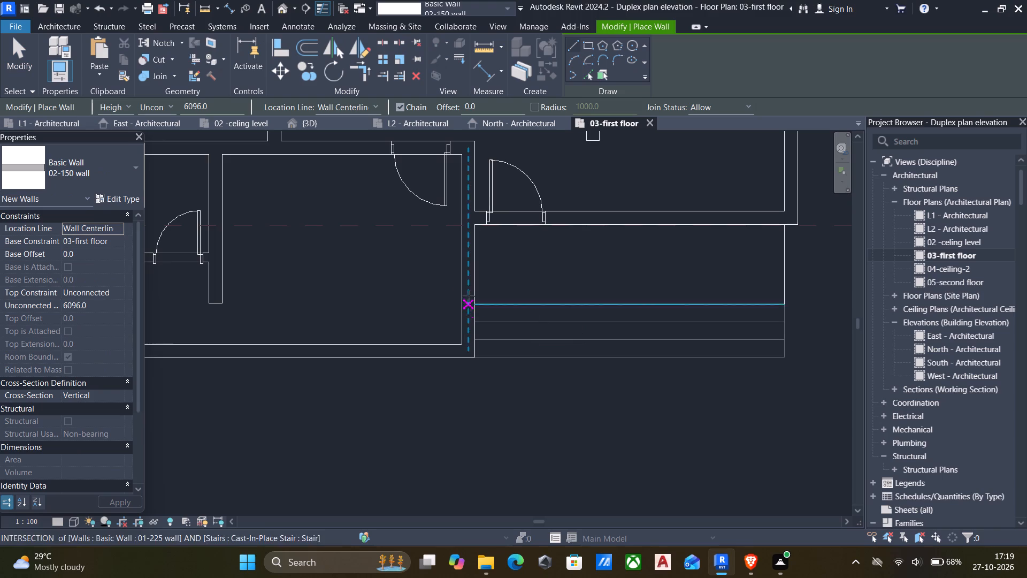
{"action": "left_click", "coordinate": [114, 179]}
{"action": "scroll", "coordinate": [110, 229], "scroll_direction": "up", "scroll_amount": 6}
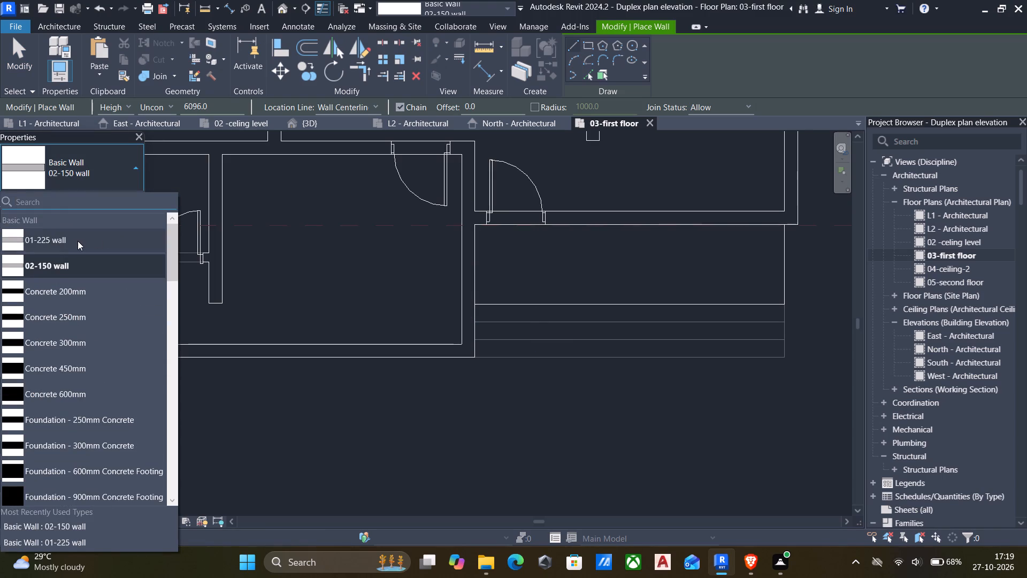
{"action": "left_click", "coordinate": [70, 241]}
{"action": "scroll", "coordinate": [513, 324], "scroll_direction": "up", "scroll_amount": 3}
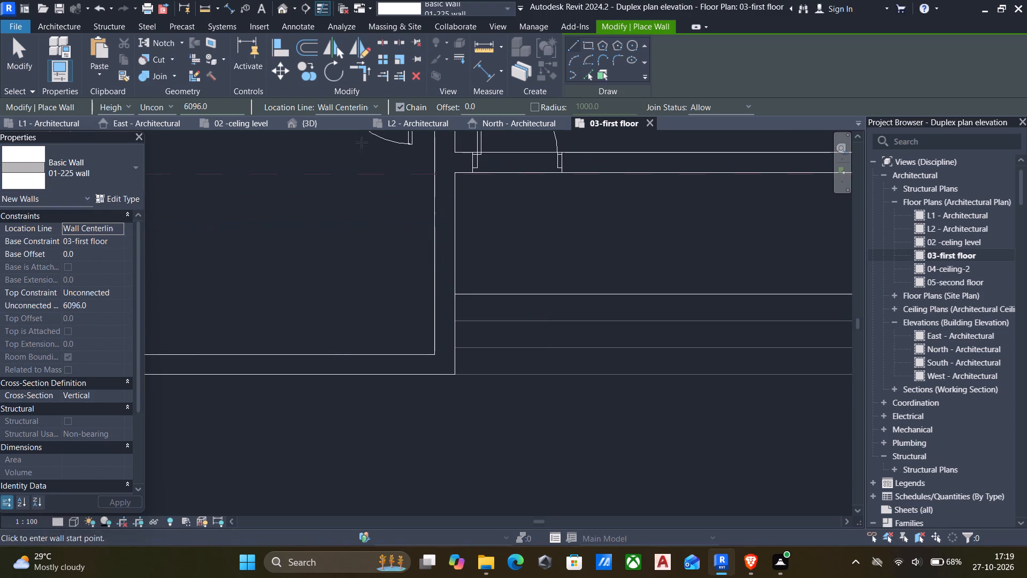
{"action": "left_click", "coordinate": [374, 107]}
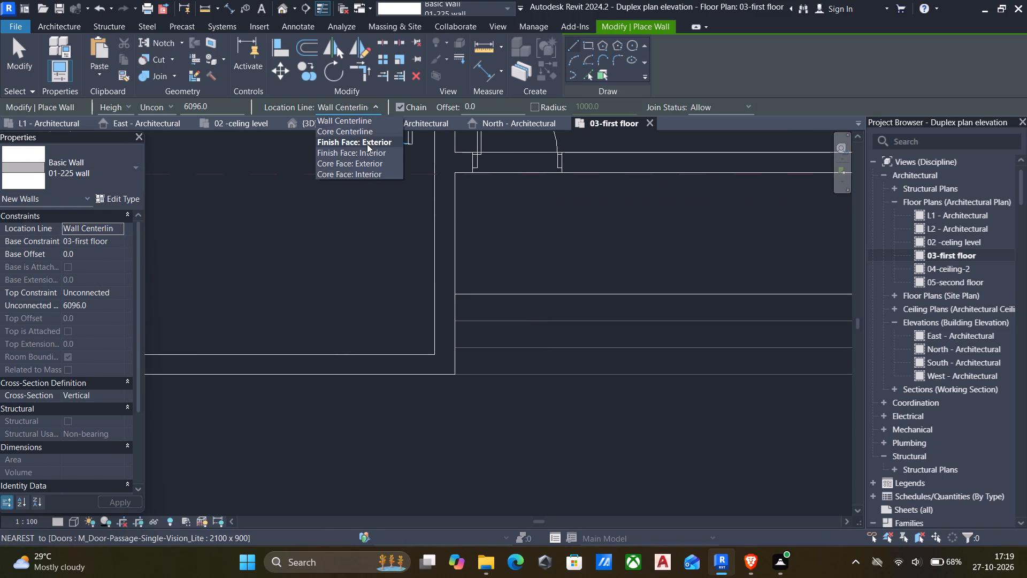
{"action": "left_click", "coordinate": [367, 144]}
{"action": "left_click", "coordinate": [455, 293]}
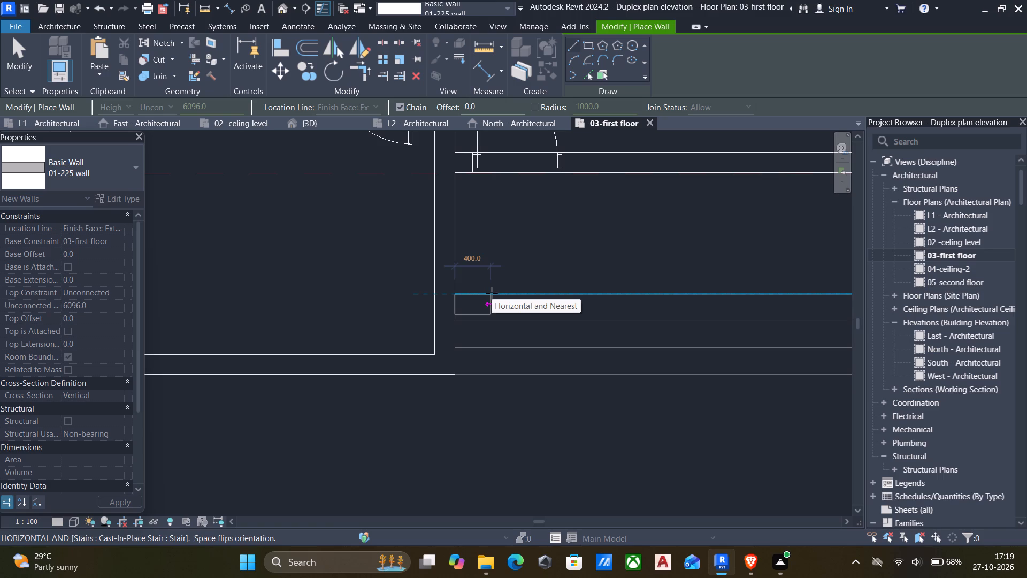
{"action": "scroll", "coordinate": [492, 293], "scroll_direction": "up", "scroll_amount": 4}
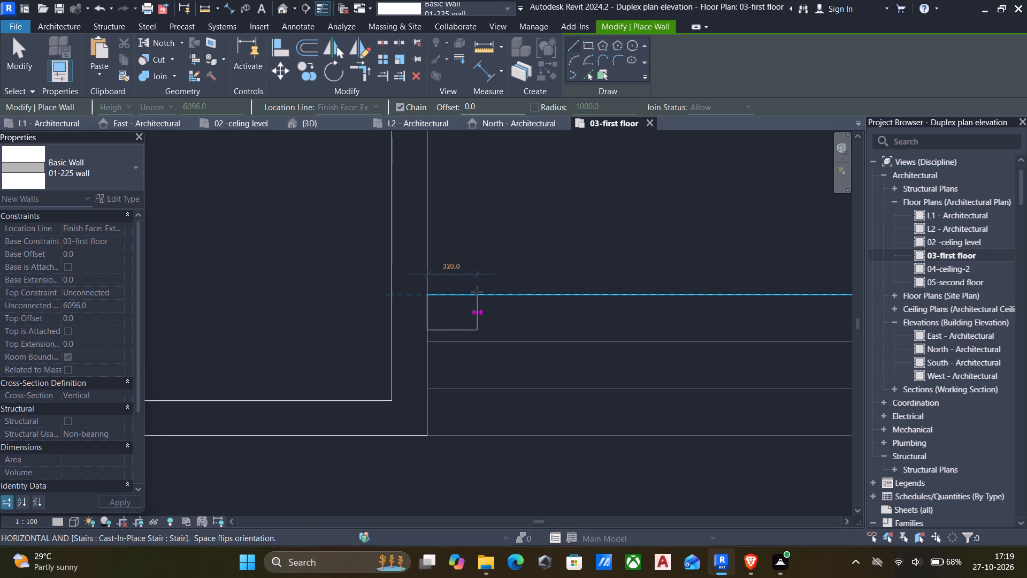
{"action": "left_click", "coordinate": [477, 292]}
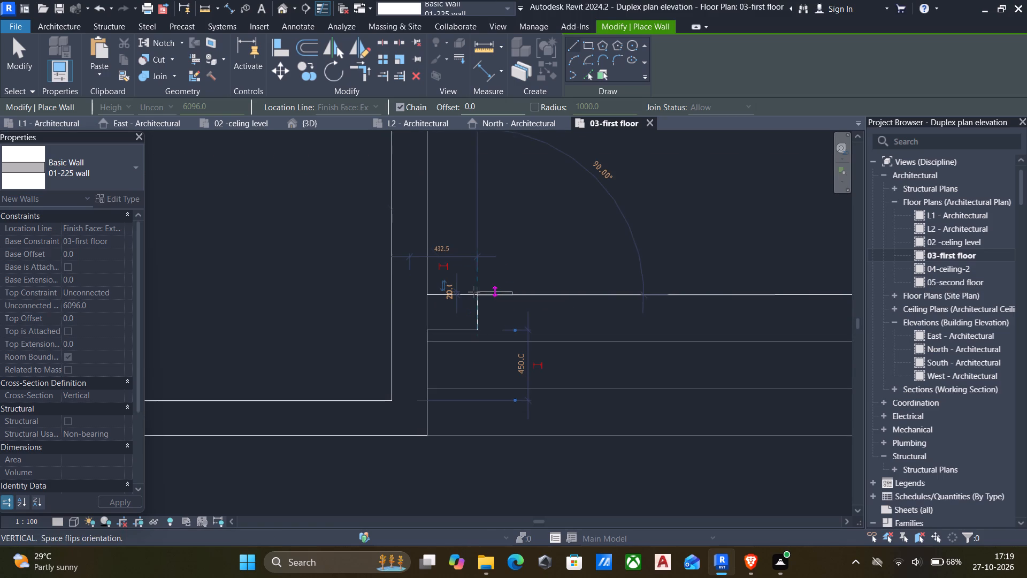
{"action": "key", "text": "Escape"}
{"action": "key", "text": "Escape"}
Constrain the top of the short wall at the entrance slab up to level 04-ceiling-2.
{"action": "left_click", "coordinate": [470, 327]}
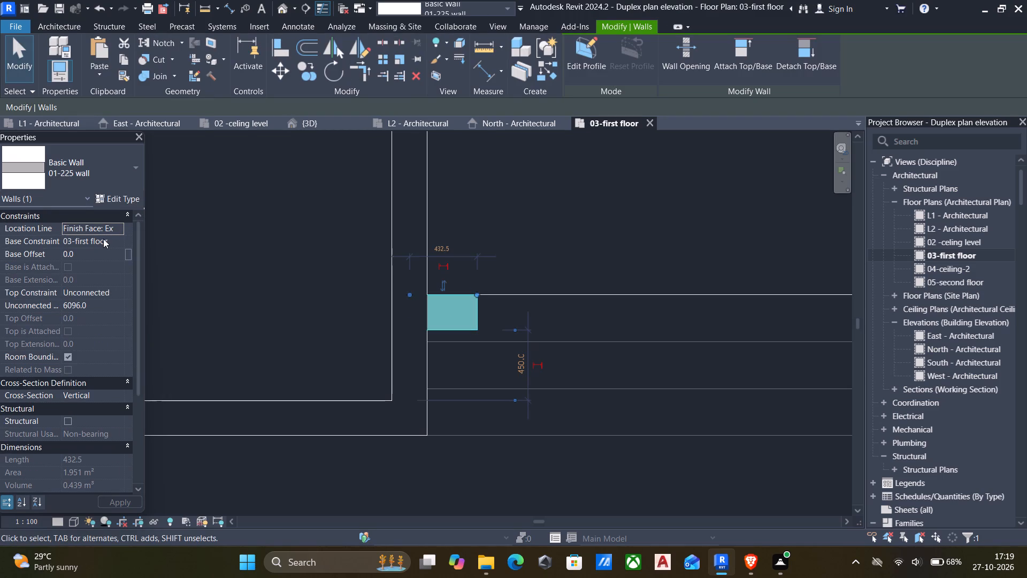
{"action": "left_click", "coordinate": [117, 292]}
{"action": "scroll", "coordinate": [116, 332], "scroll_direction": "down", "scroll_amount": 2}
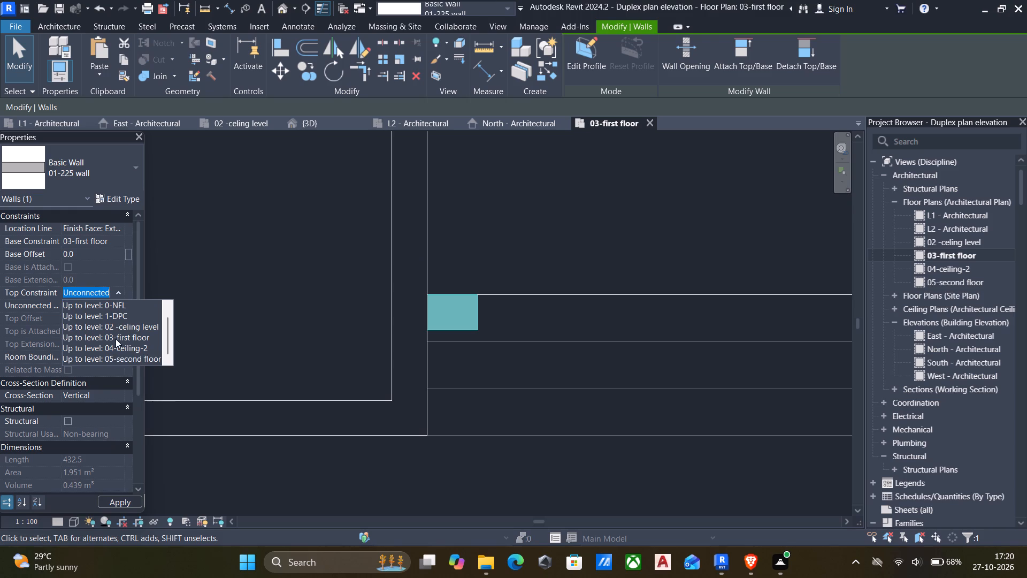
{"action": "scroll", "coordinate": [118, 349], "scroll_direction": "down", "scroll_amount": 3}
{"action": "left_click", "coordinate": [124, 349]}
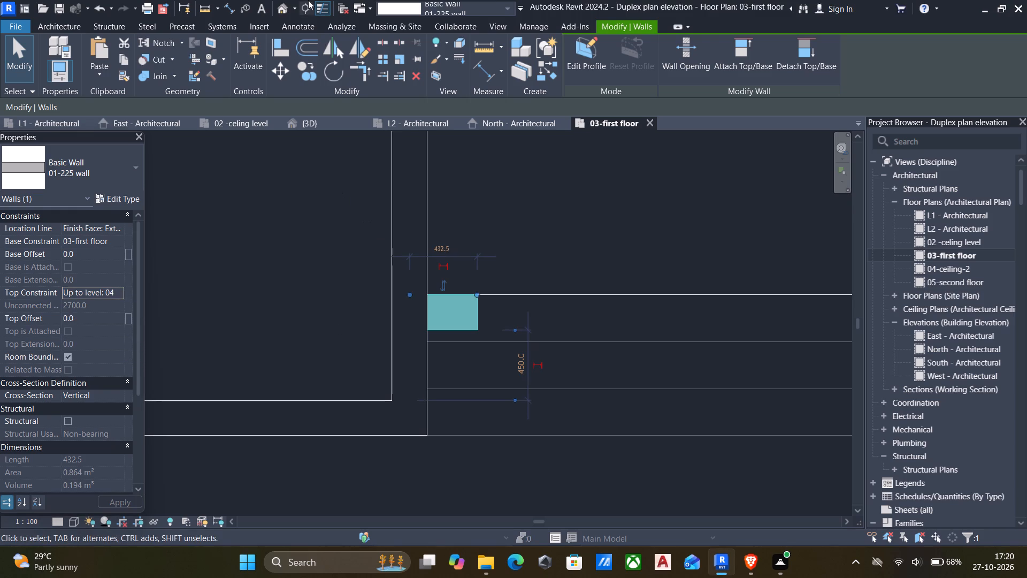
In the 3D view, set the base offset of the short wall beside the entrance slab to 300.
{"action": "left_click", "coordinate": [282, 8]}
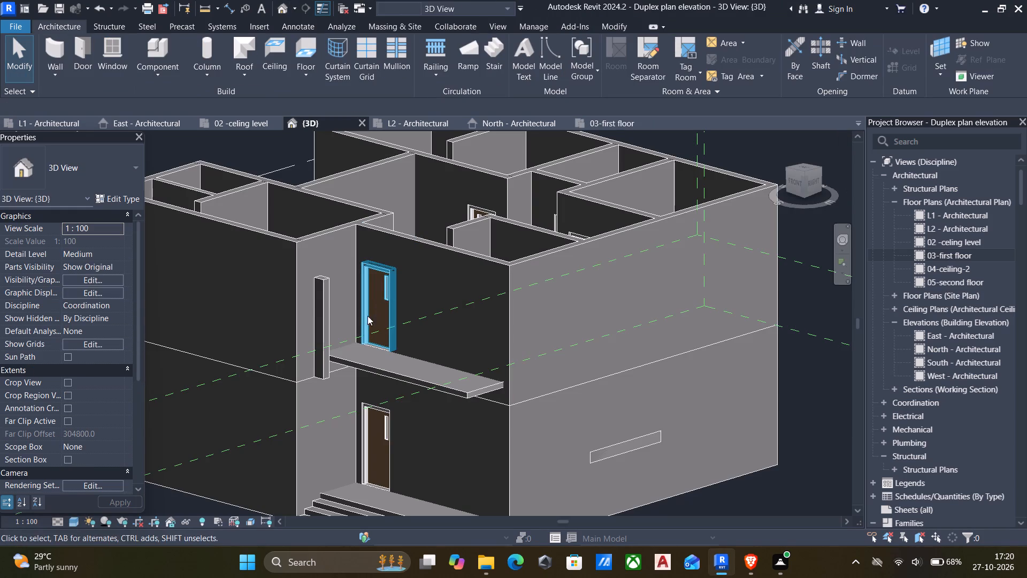
{"action": "scroll", "coordinate": [337, 357], "scroll_direction": "down", "scroll_amount": 1}
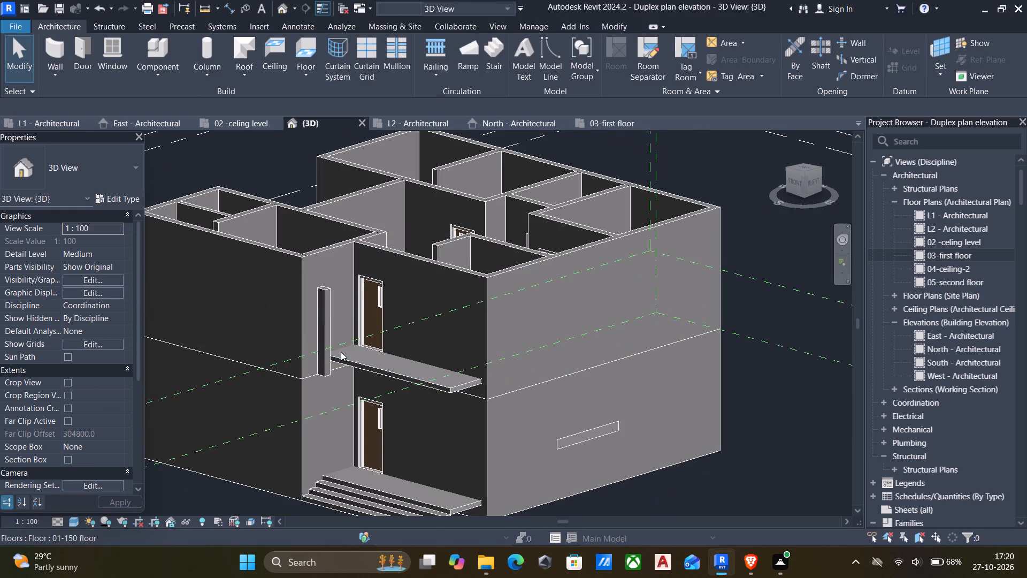
{"action": "left_click", "coordinate": [321, 337]}
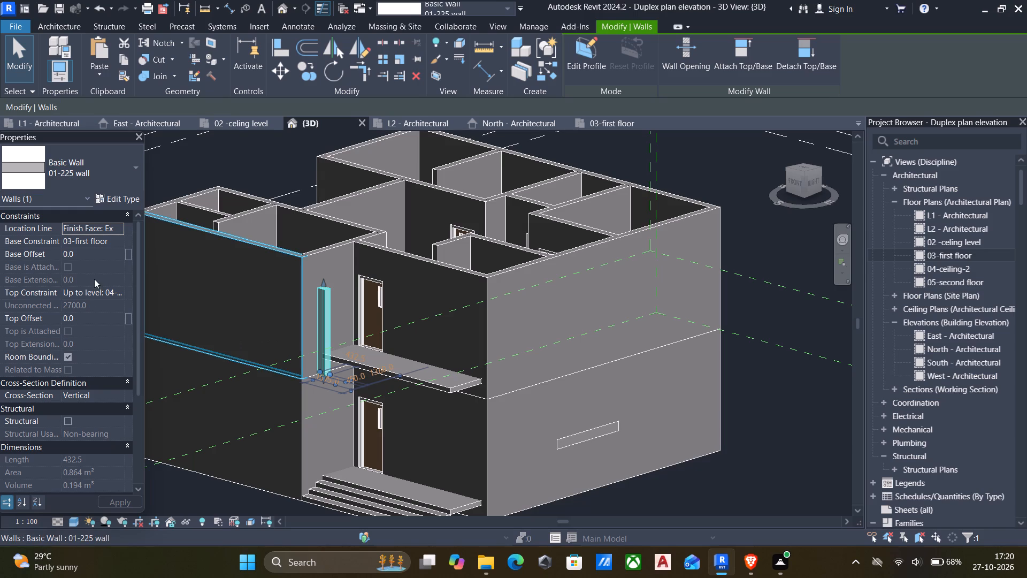
{"action": "left_click", "coordinate": [81, 257]}
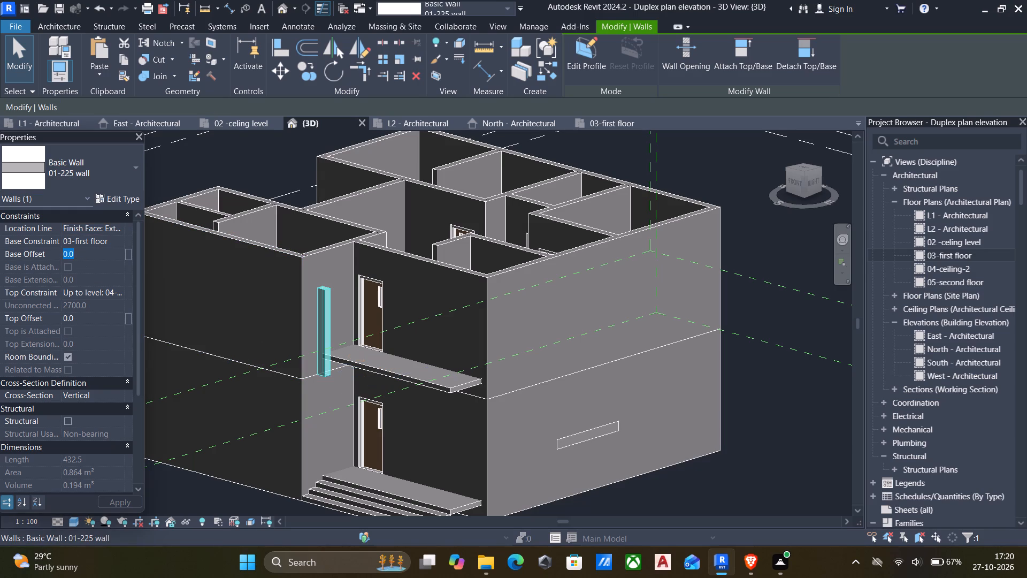
{"action": "type", "text": "300"}
{"action": "key", "text": "Return"}
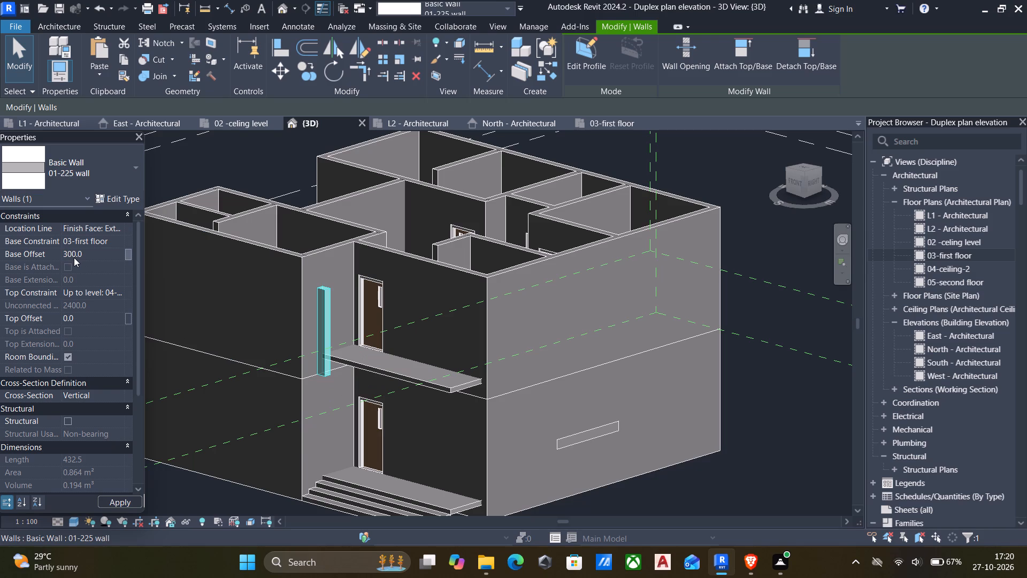
{"action": "left_click", "coordinate": [111, 504]}
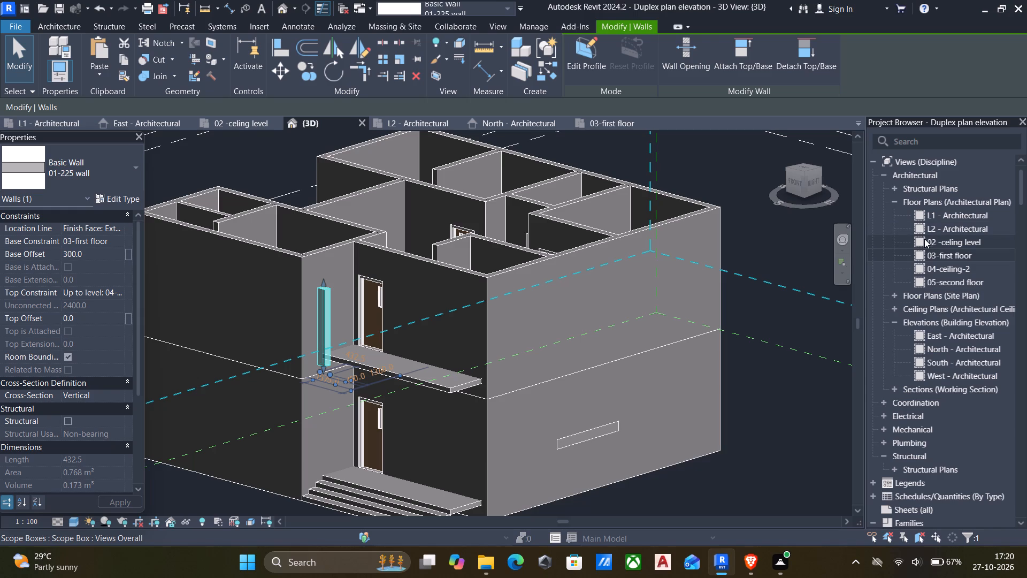
On the 03-first floor plan, draw a similar wall with unconnected height 300, about 5200 mm long, from the short wall's end along the slab's front edge.
{"action": "double_click", "coordinate": [915, 255]}
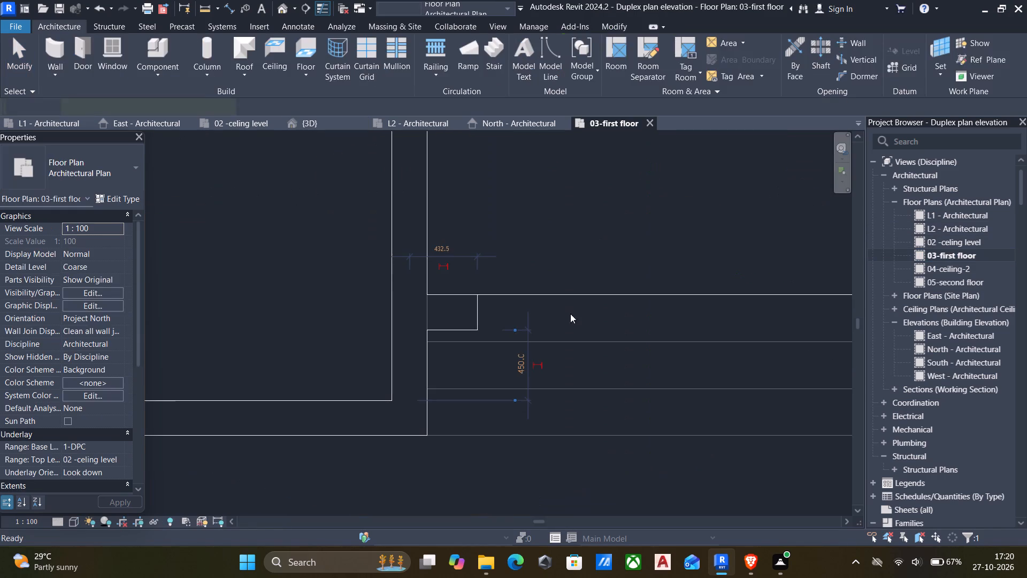
{"action": "scroll", "coordinate": [501, 340], "scroll_direction": "down", "scroll_amount": 2}
{"action": "key", "text": "Escape"}
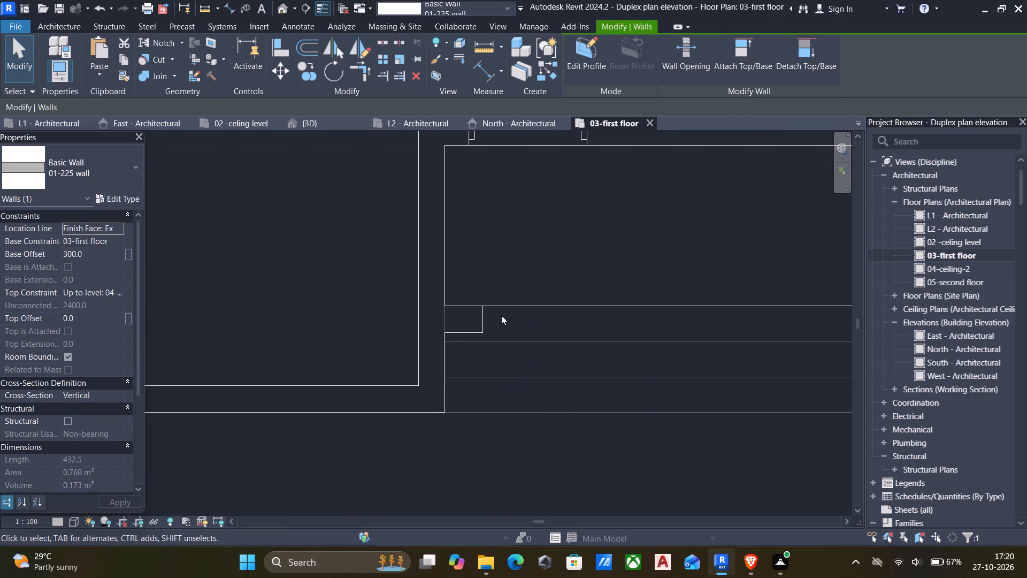
{"action": "left_click", "coordinate": [477, 314]}
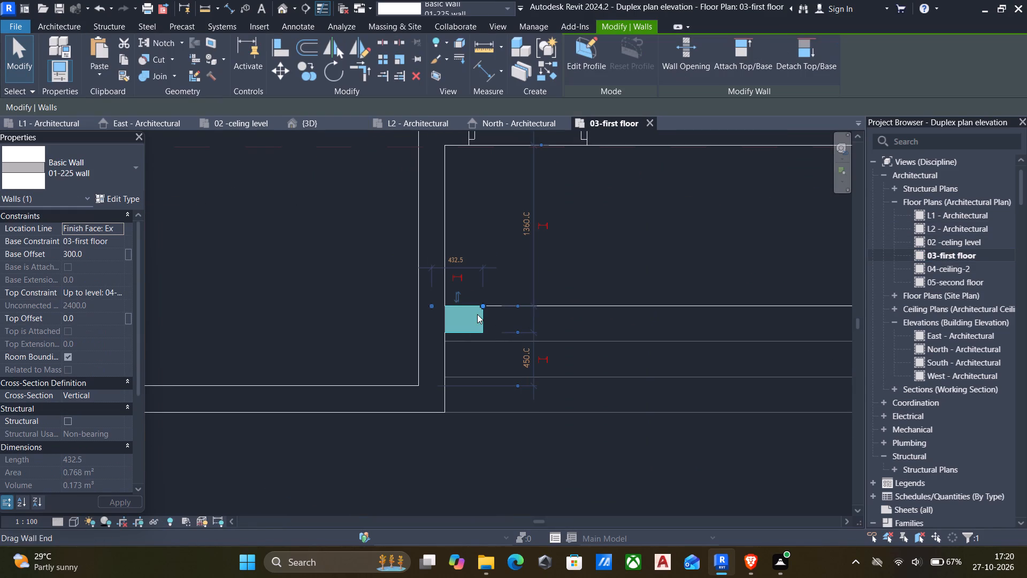
{"action": "type", "text": "cs"}
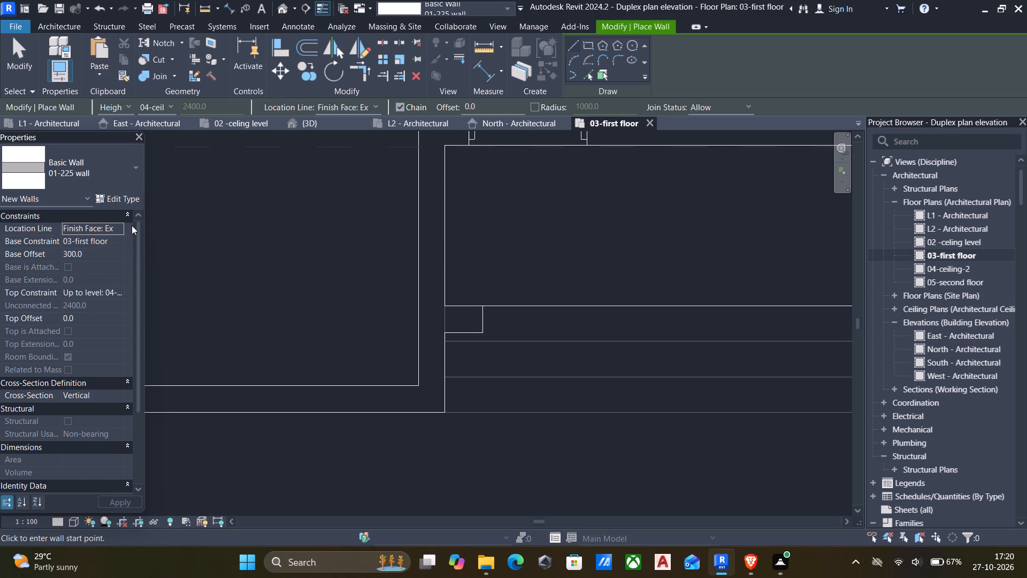
{"action": "left_click", "coordinate": [118, 292]}
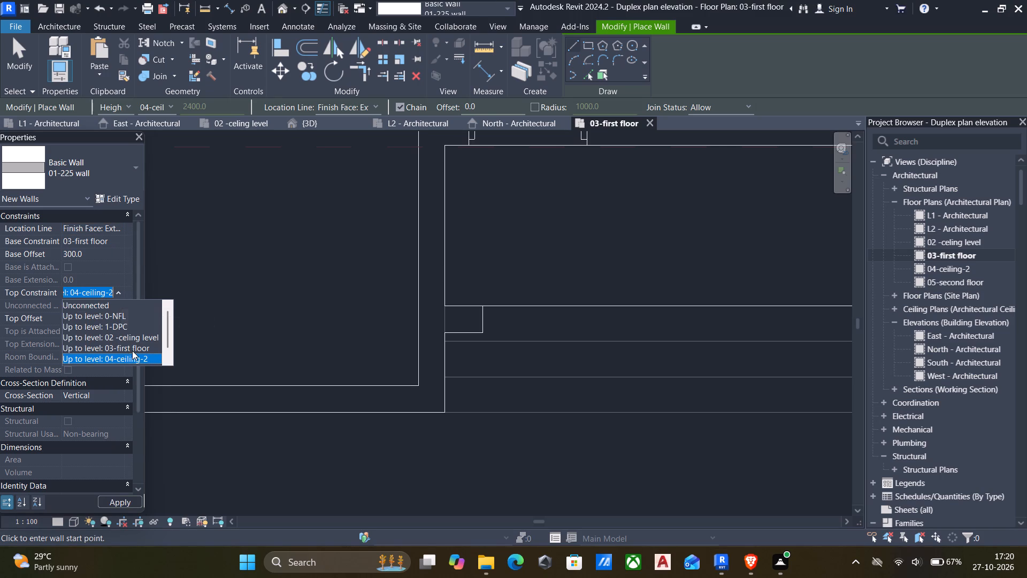
{"action": "scroll", "coordinate": [109, 341], "scroll_direction": "down", "scroll_amount": 6}
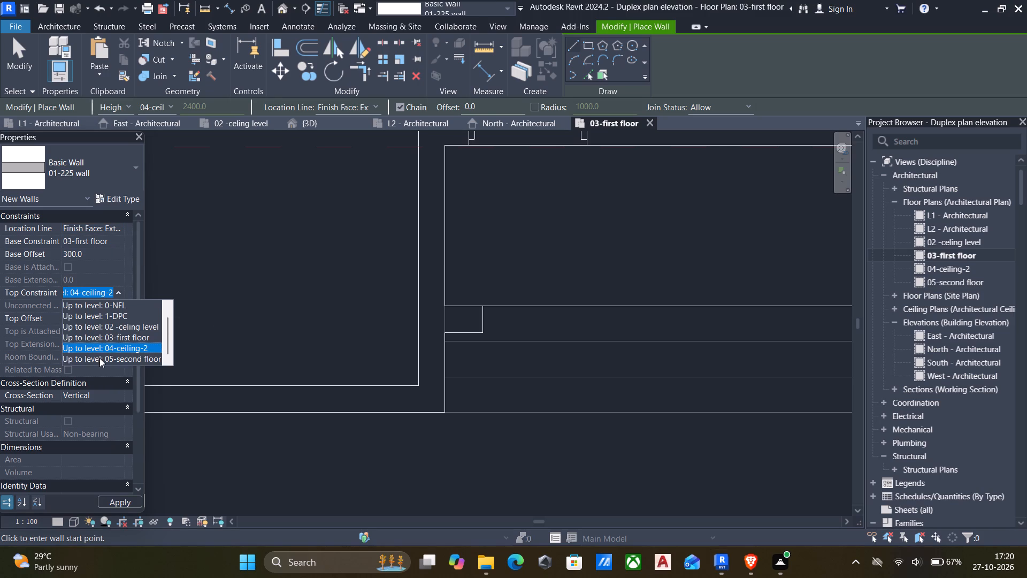
{"action": "scroll", "coordinate": [114, 356], "scroll_direction": "down", "scroll_amount": 6}
{"action": "scroll", "coordinate": [116, 334], "scroll_direction": "up", "scroll_amount": 6}
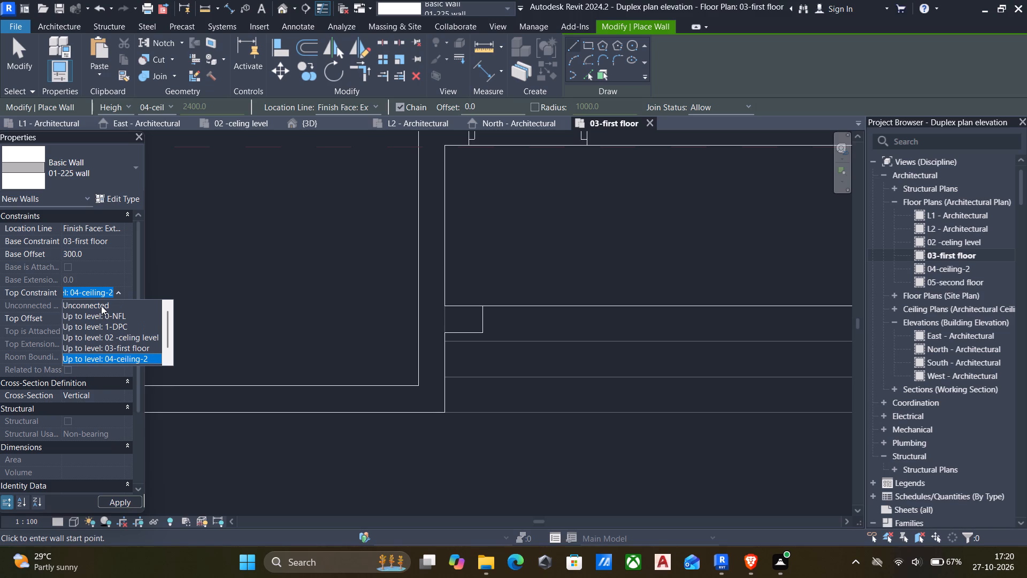
{"action": "left_click", "coordinate": [97, 306]}
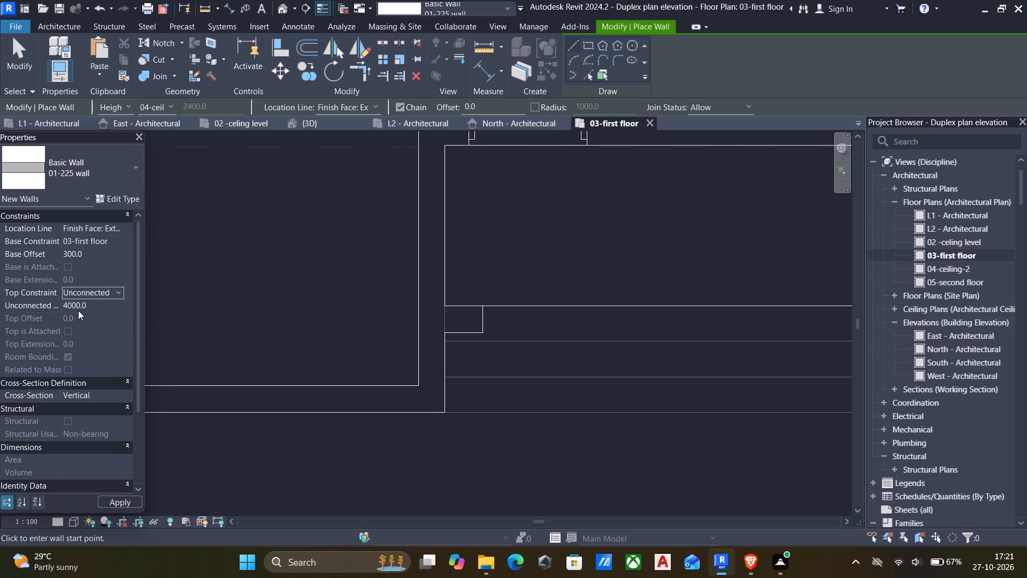
{"action": "left_click", "coordinate": [98, 309]}
{"action": "type", "text": "300"}
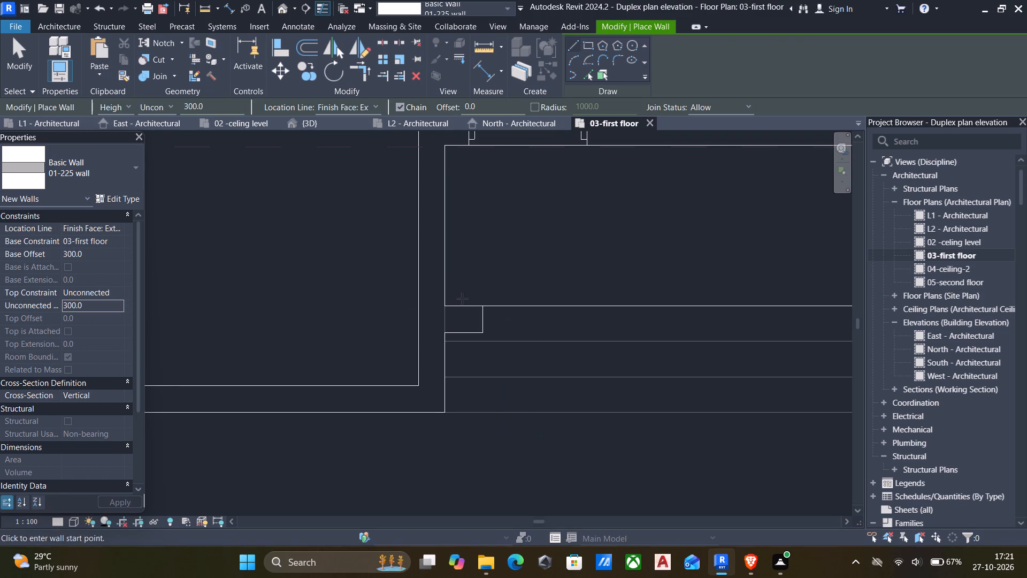
{"action": "left_click", "coordinate": [487, 306]}
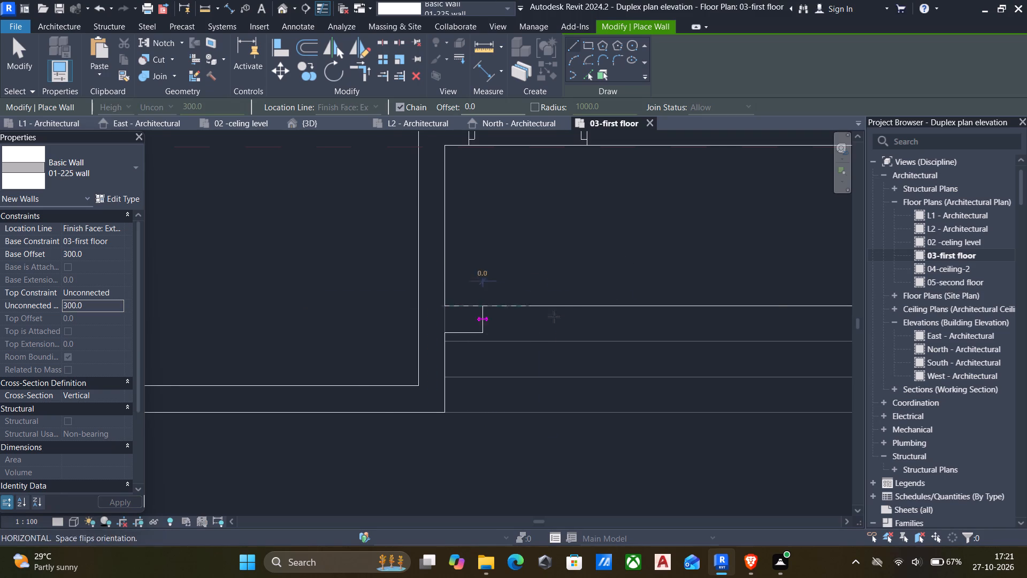
{"action": "scroll", "coordinate": [619, 322], "scroll_direction": "down", "scroll_amount": 2}
{"action": "middle_click_drag", "start_coordinate": [622, 321], "coordinate": [485, 291]}
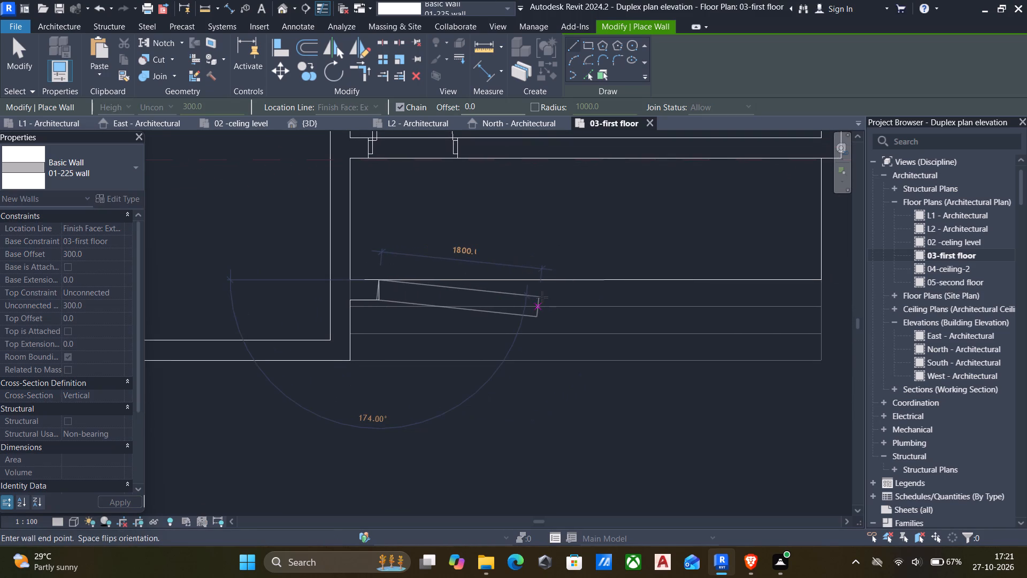
{"action": "middle_click_drag", "start_coordinate": [803, 282], "coordinate": [750, 277]}
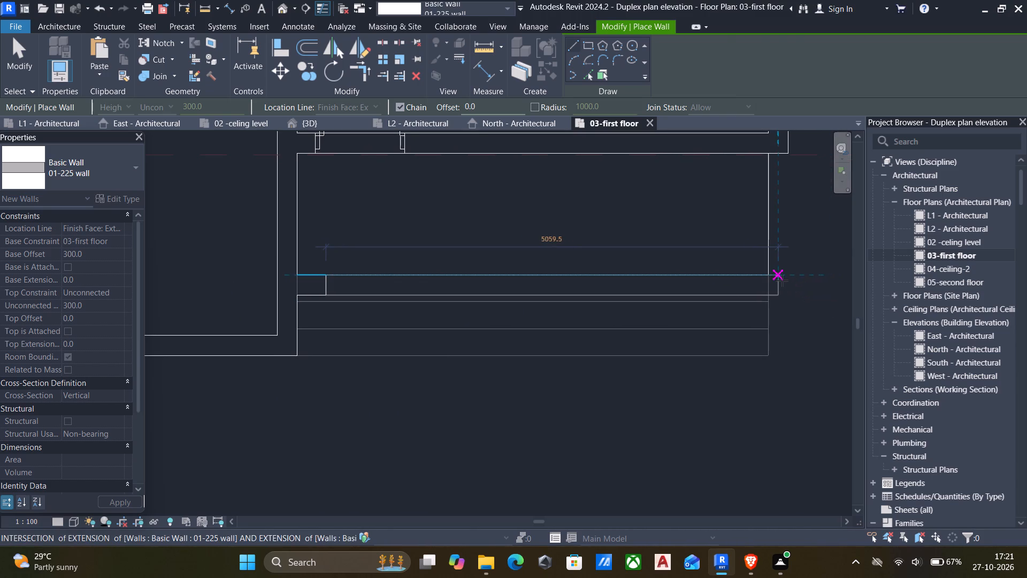
{"action": "left_click", "coordinate": [790, 279]}
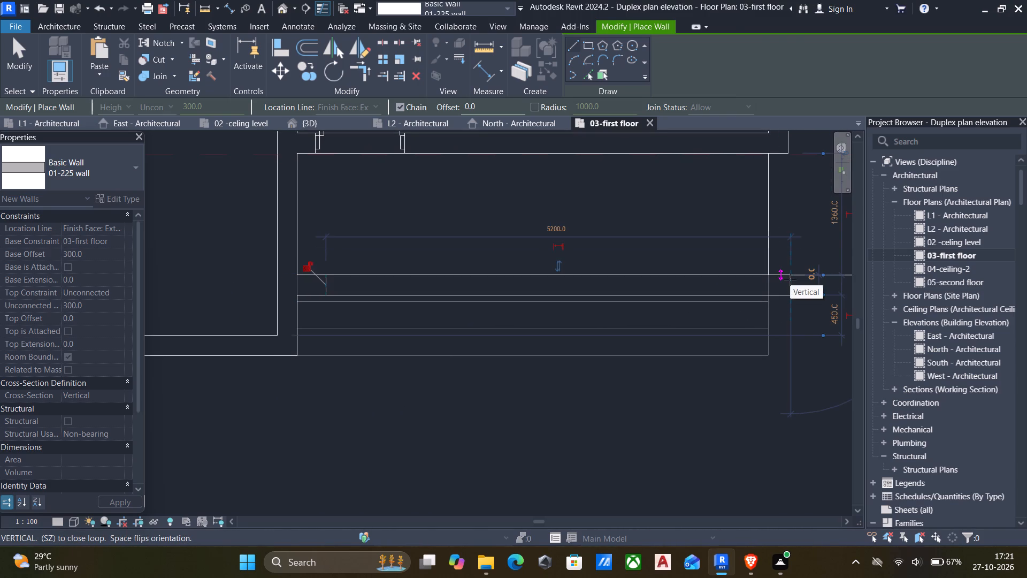
End the chained wall run after the low front wall and dismiss the save reminder without saving.
{"action": "key", "text": "Escape"}
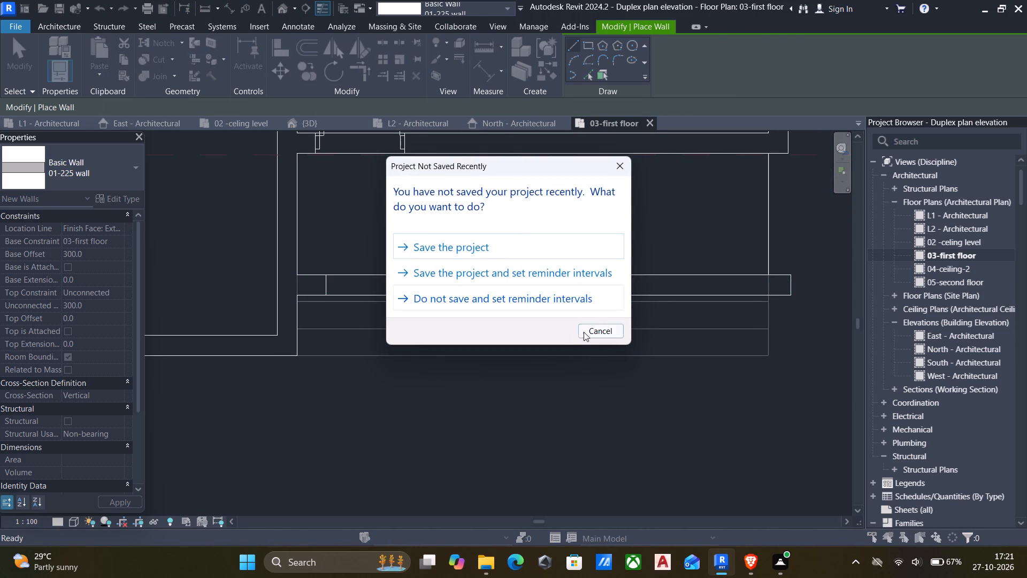
{"action": "left_click", "coordinate": [592, 334]}
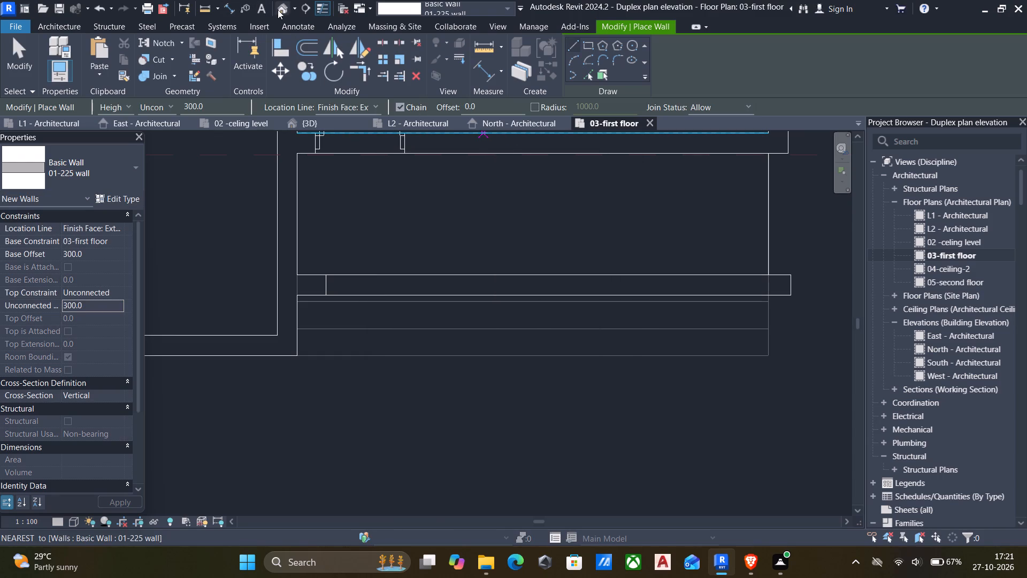
In the 3D view, constrain the top of the short wall beside the first-floor entrance slab up to level 05-second floor.
{"action": "left_click", "coordinate": [279, 9]}
{"action": "scroll", "coordinate": [484, 428], "scroll_direction": "up", "scroll_amount": 5}
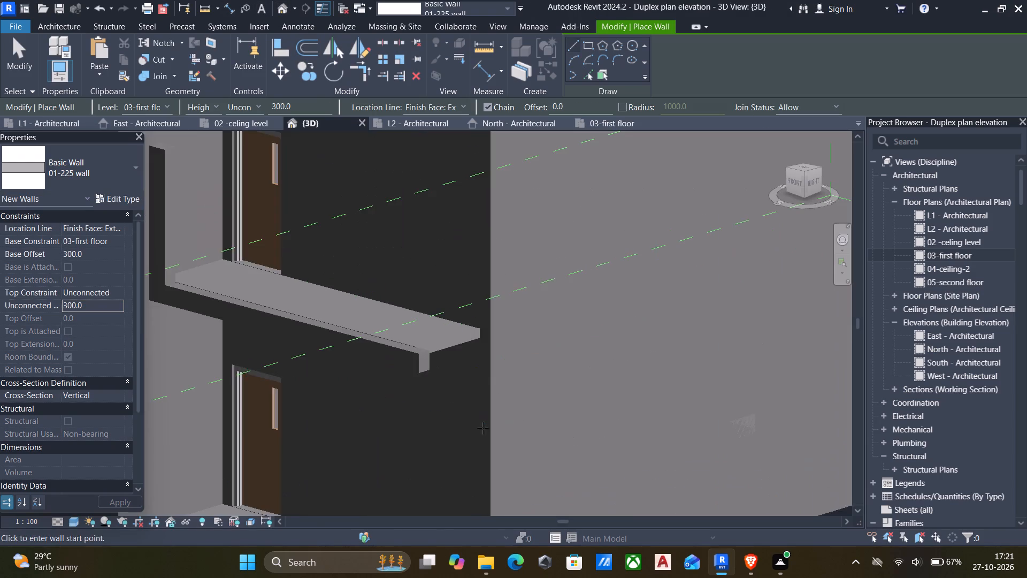
{"action": "middle_click_drag", "start_coordinate": [417, 411], "coordinate": [576, 371]}
{"action": "scroll", "coordinate": [562, 370], "scroll_direction": "down", "scroll_amount": 6}
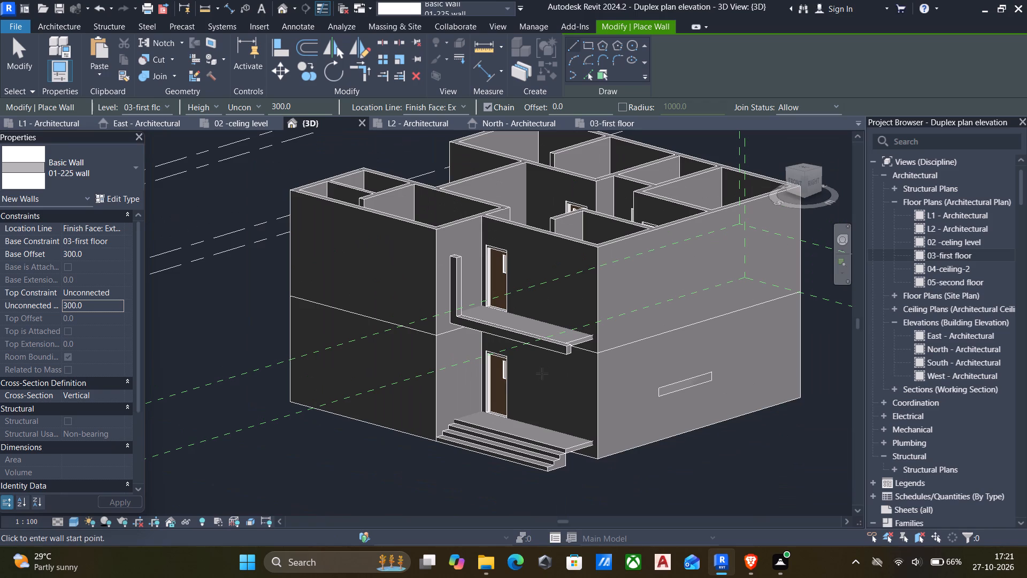
{"action": "key", "text": "Escape"}
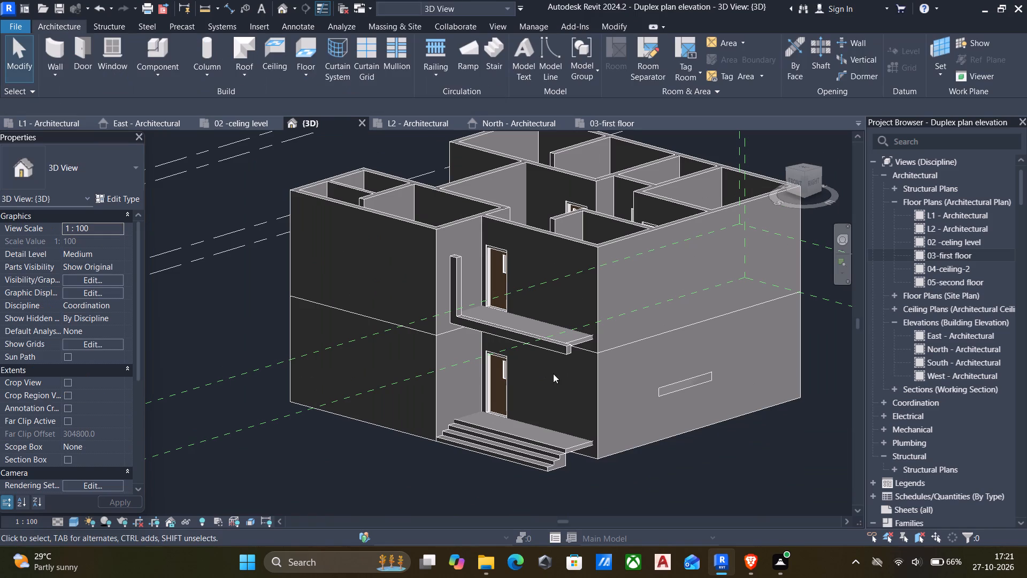
{"action": "left_click", "coordinate": [459, 273]}
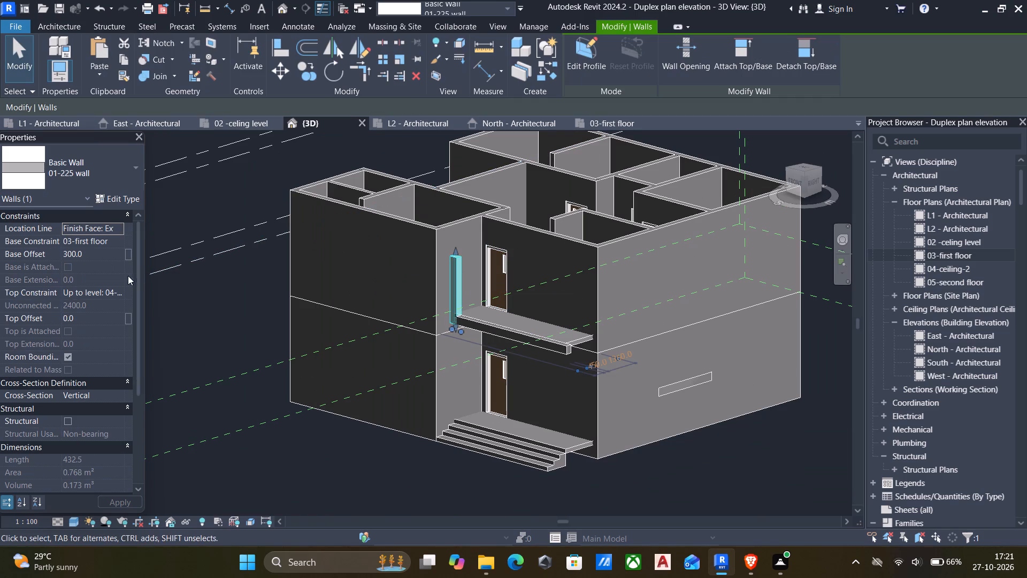
{"action": "left_click", "coordinate": [120, 294]}
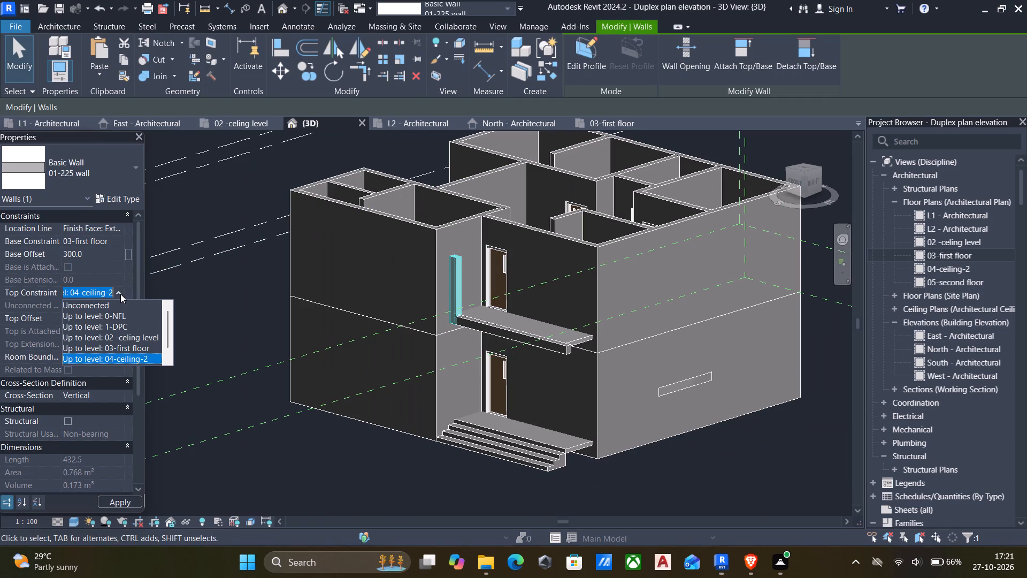
{"action": "scroll", "coordinate": [128, 347], "scroll_direction": "down", "scroll_amount": 3}
{"action": "left_click", "coordinate": [125, 354]}
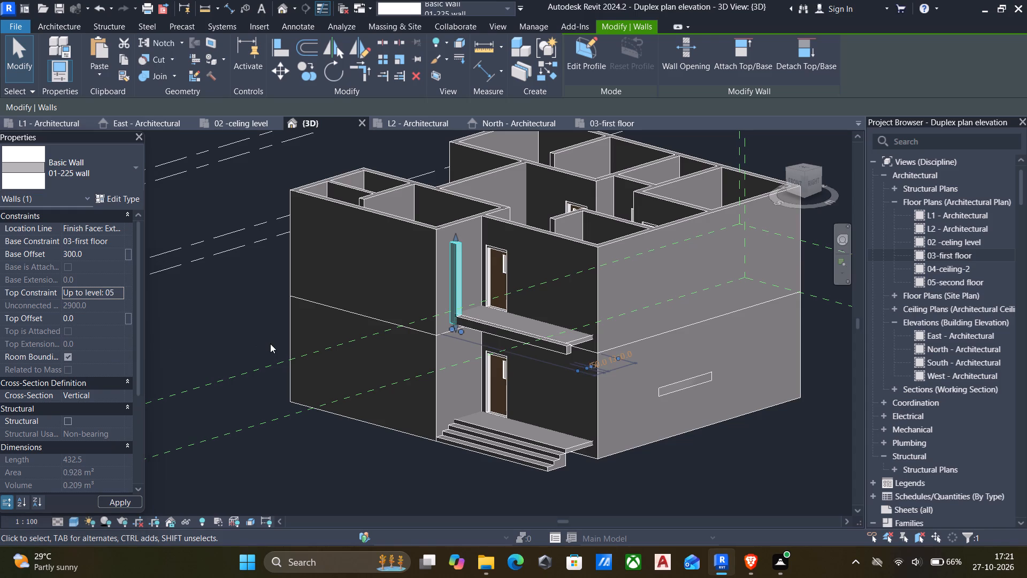
{"action": "left_click", "coordinate": [367, 489]}
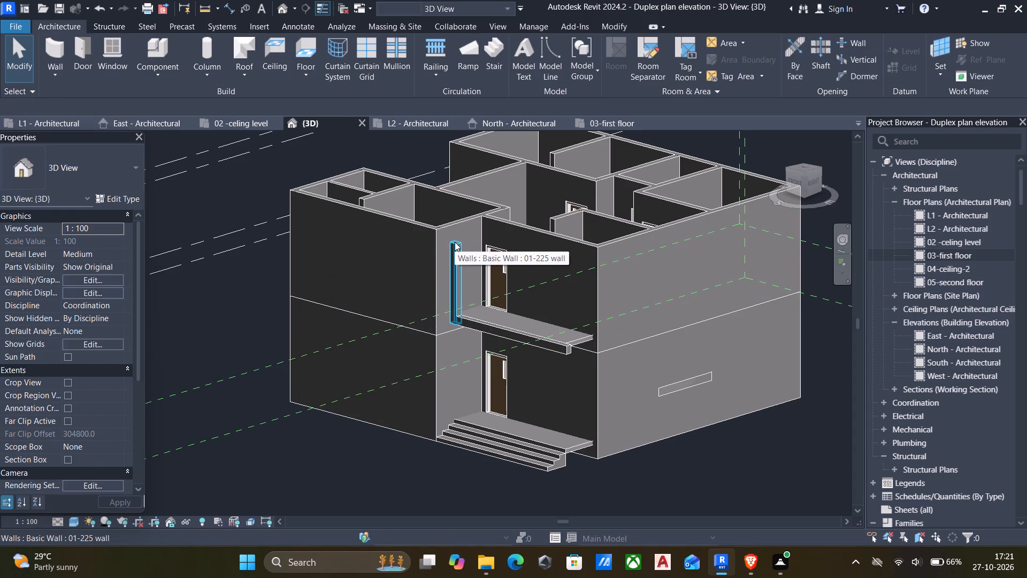
On the 03-first floor plan, draw a 300-high 01-225 wall based on 05-second floor, offset 0, about 5520 mm along the existing low front wall.
{"action": "double_click", "coordinate": [919, 251]}
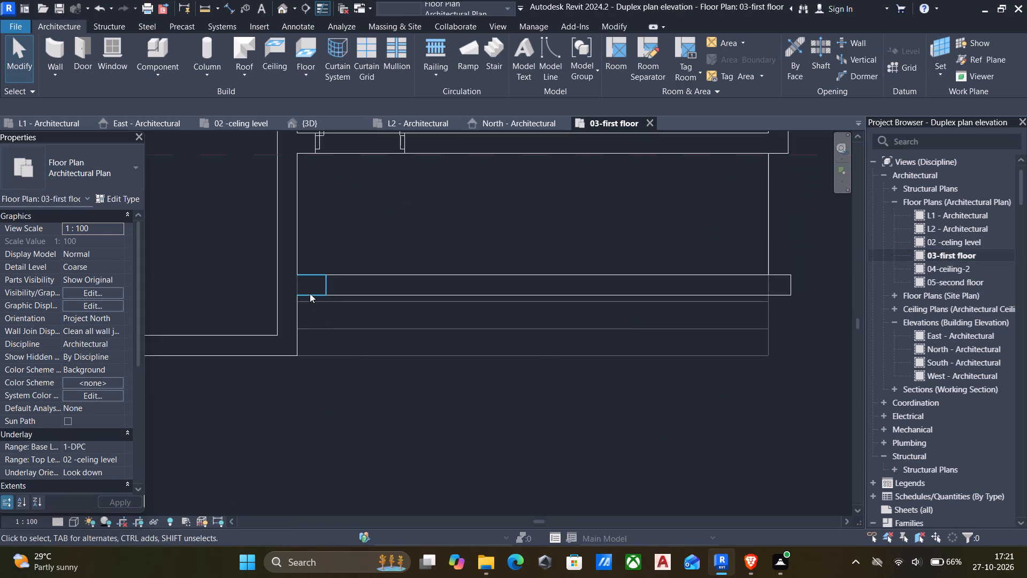
{"action": "left_click", "coordinate": [310, 293]}
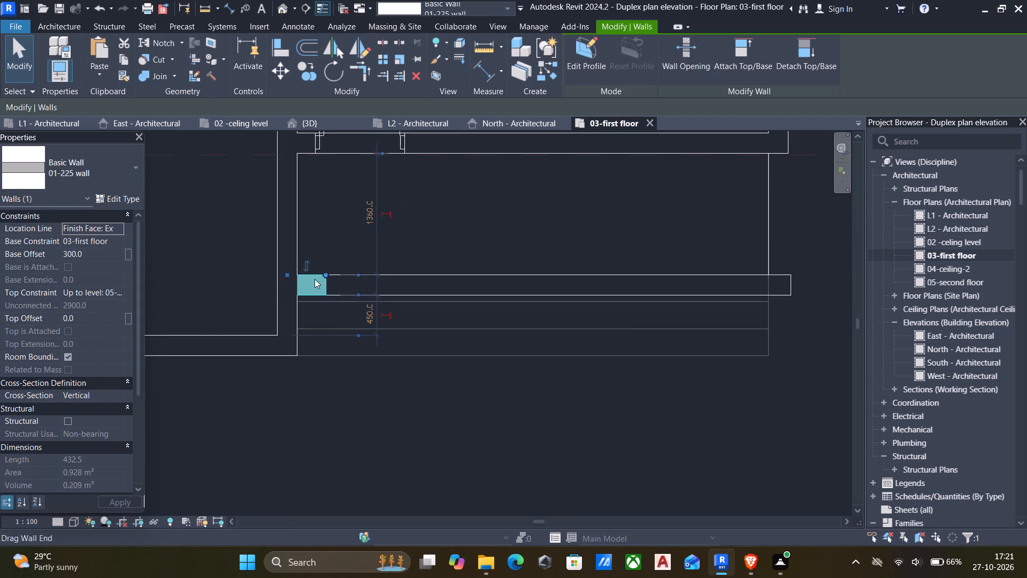
{"action": "left_click", "coordinate": [356, 404]}
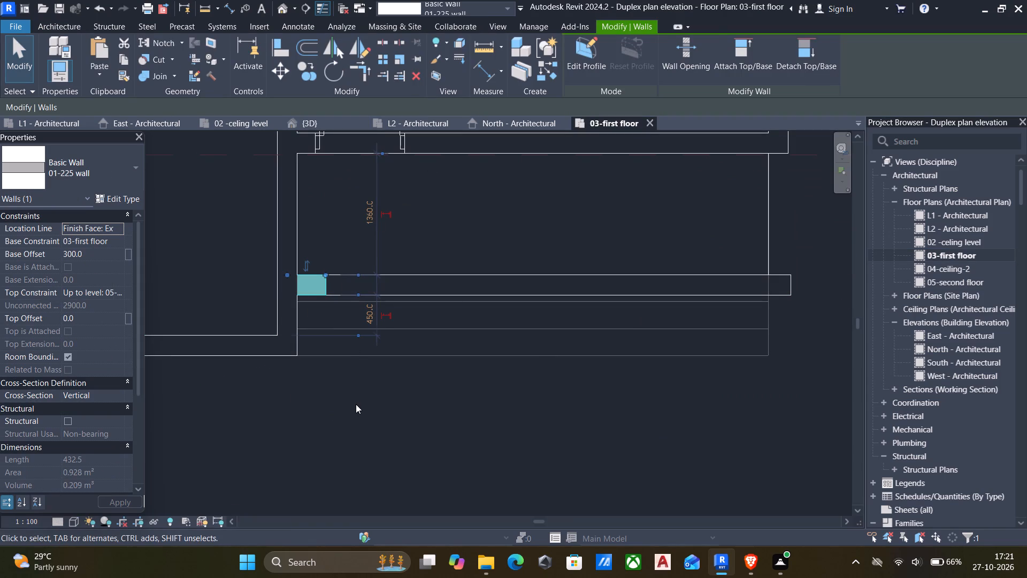
{"action": "type", "text": "wa"}
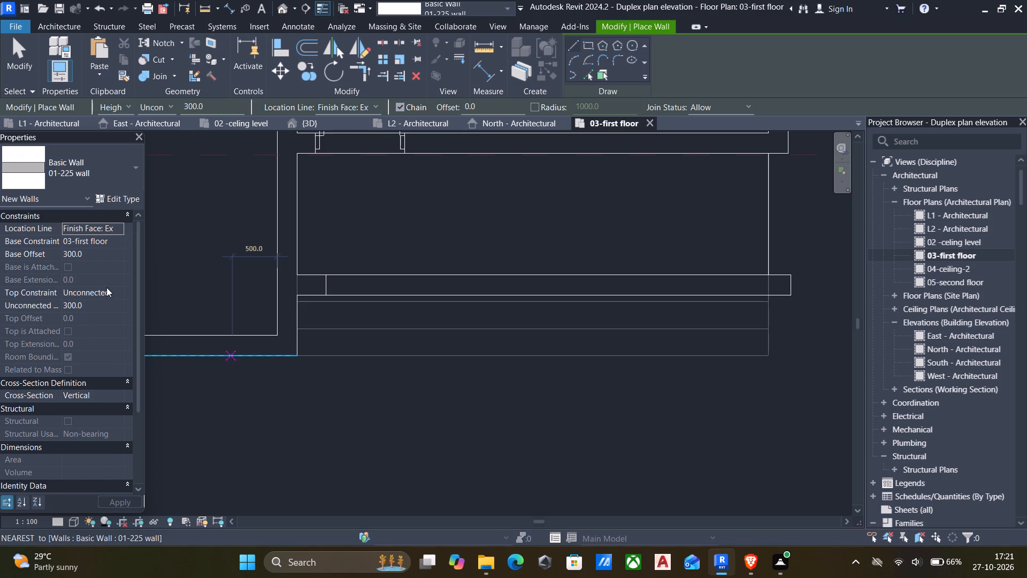
{"action": "left_click", "coordinate": [118, 230]}
{"action": "scroll", "coordinate": [98, 264], "scroll_direction": "down", "scroll_amount": 5}
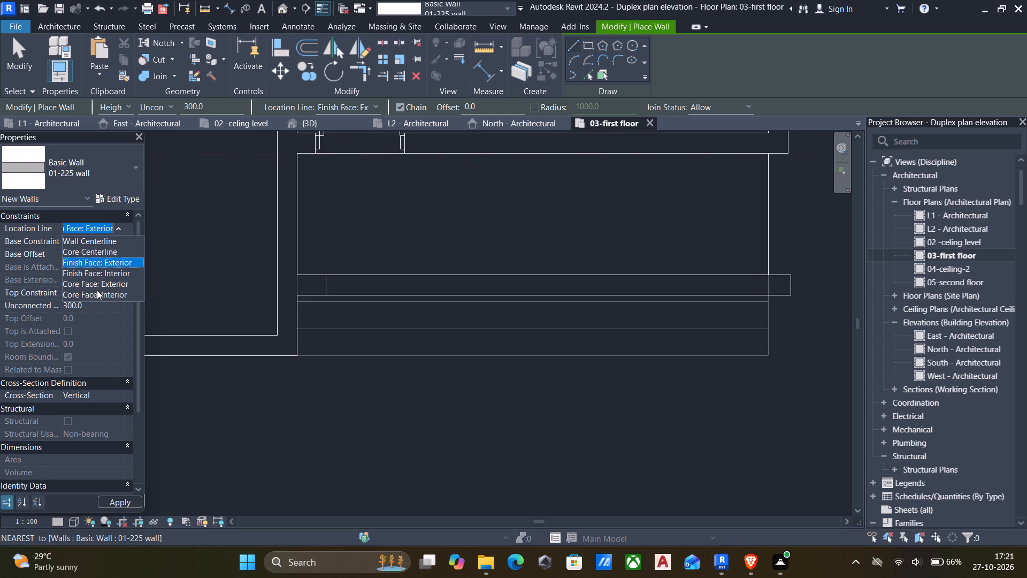
{"action": "left_click", "coordinate": [108, 262]}
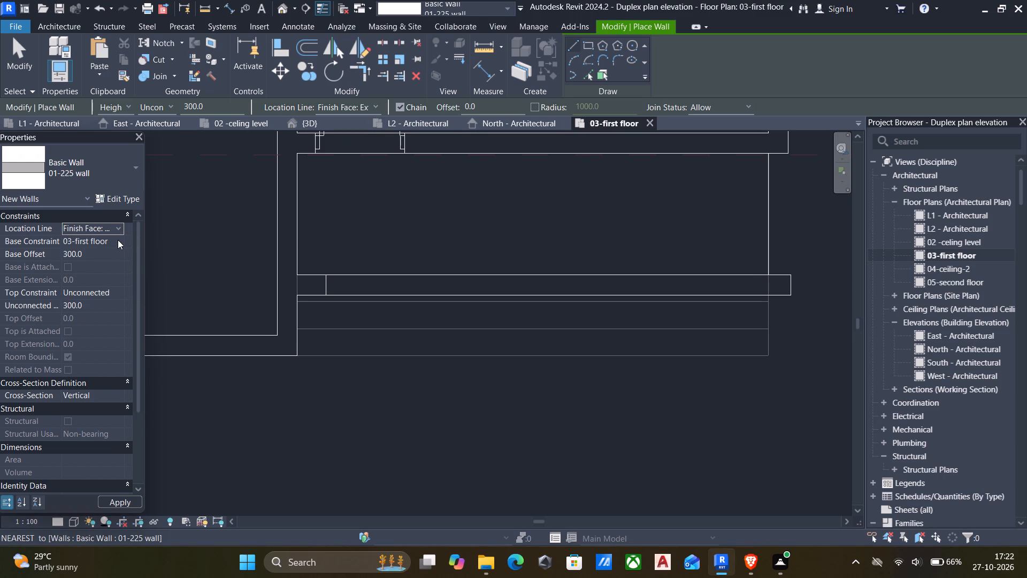
{"action": "left_click", "coordinate": [118, 241]}
{"action": "scroll", "coordinate": [108, 282], "scroll_direction": "down", "scroll_amount": 5}
{"action": "left_click", "coordinate": [99, 303]}
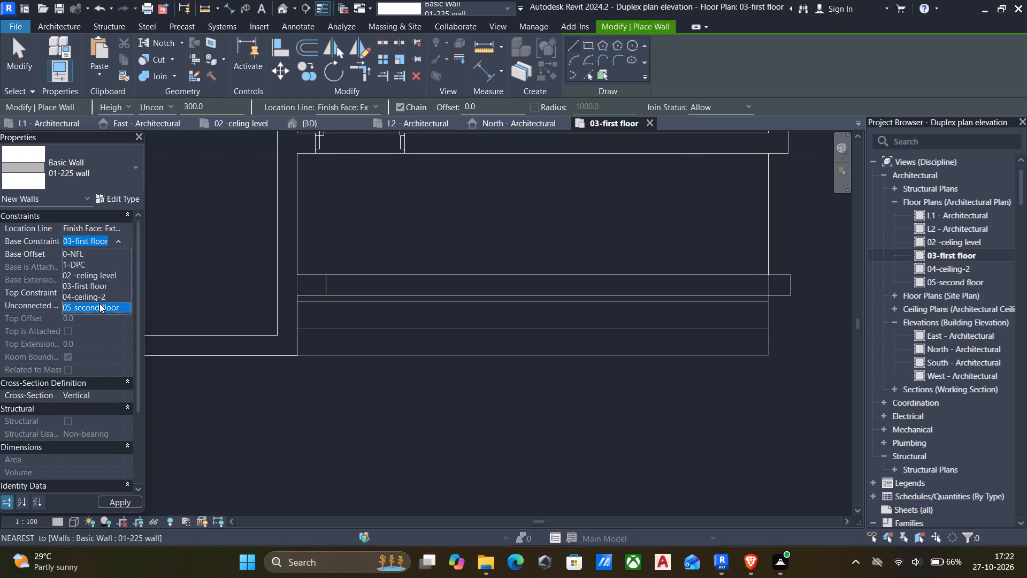
{"action": "left_click", "coordinate": [102, 257]}
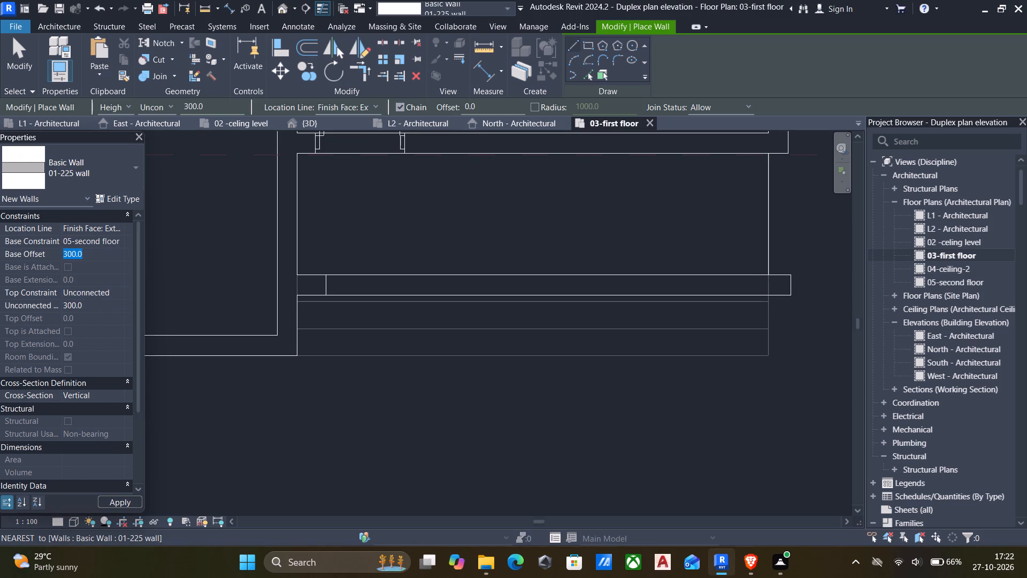
{"action": "key", "text": "0"}
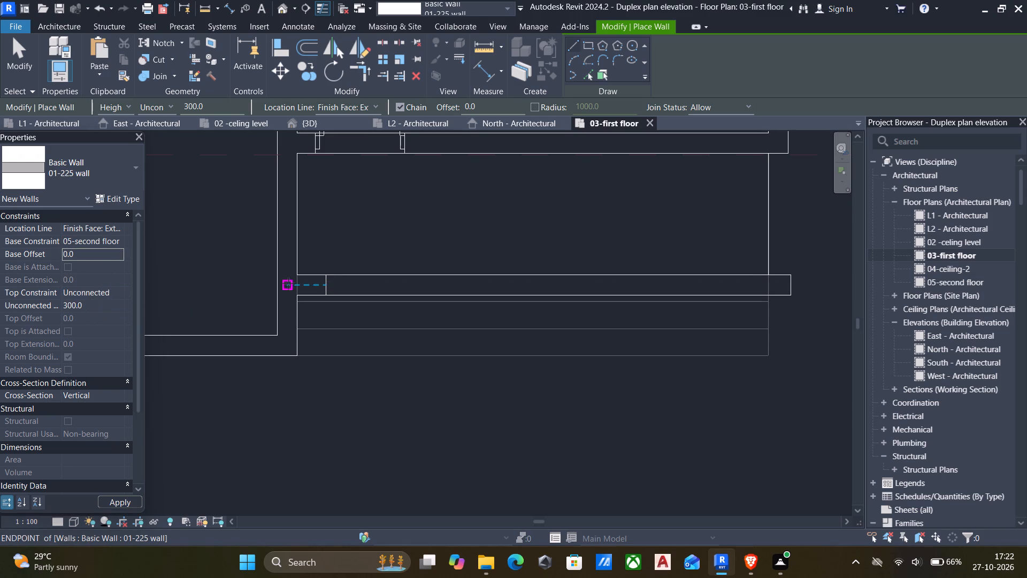
{"action": "left_click", "coordinate": [296, 277]}
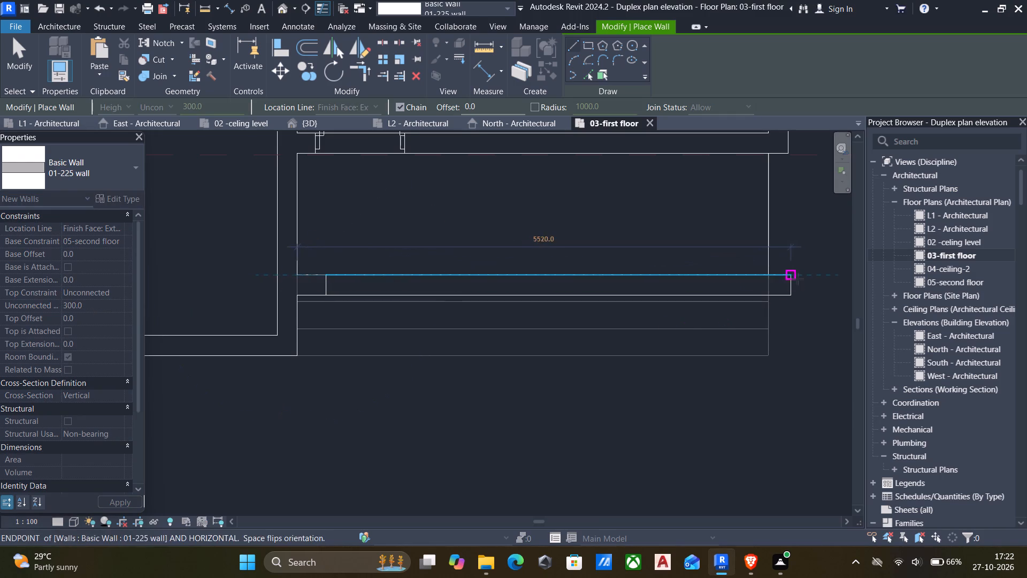
{"action": "left_click", "coordinate": [790, 276]}
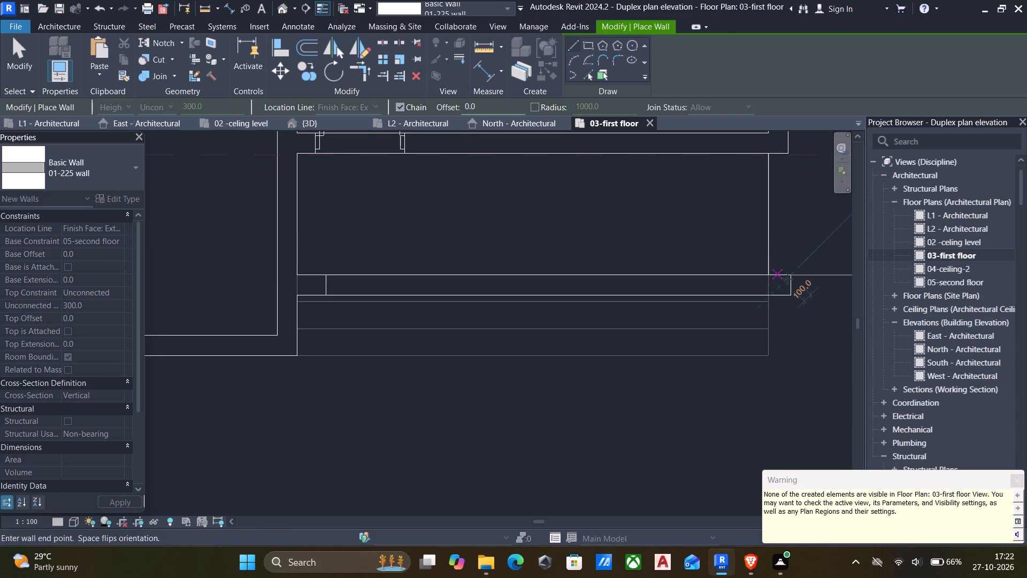
{"action": "key", "text": "Escape"}
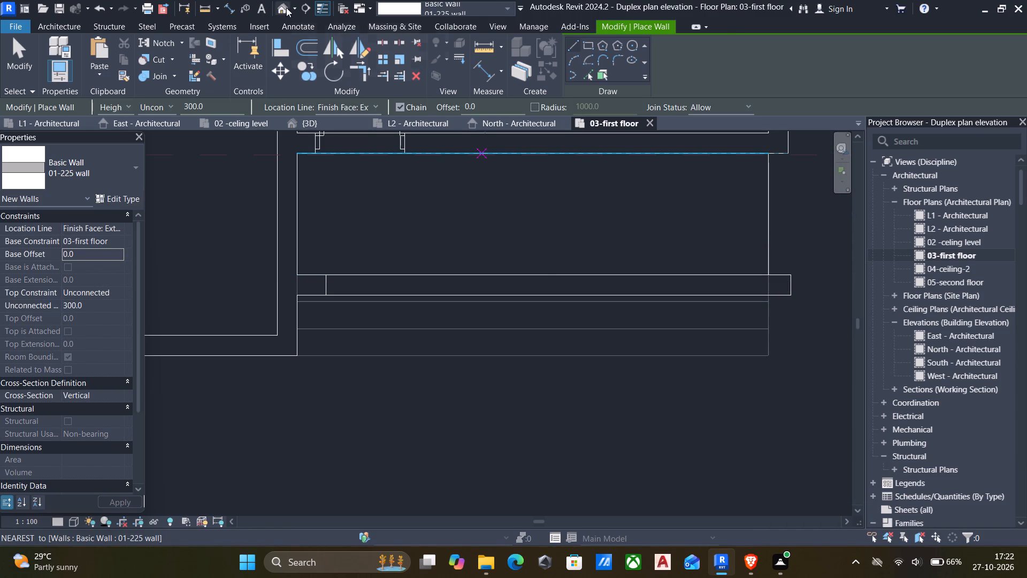
Examine in the 3D view how the upper and lower front walls and the pier wall frame the first-floor entrance slab.
{"action": "left_click", "coordinate": [286, 7]}
{"action": "key", "text": "Escape"}
{"action": "scroll", "coordinate": [433, 233], "scroll_direction": "down", "scroll_amount": 1}
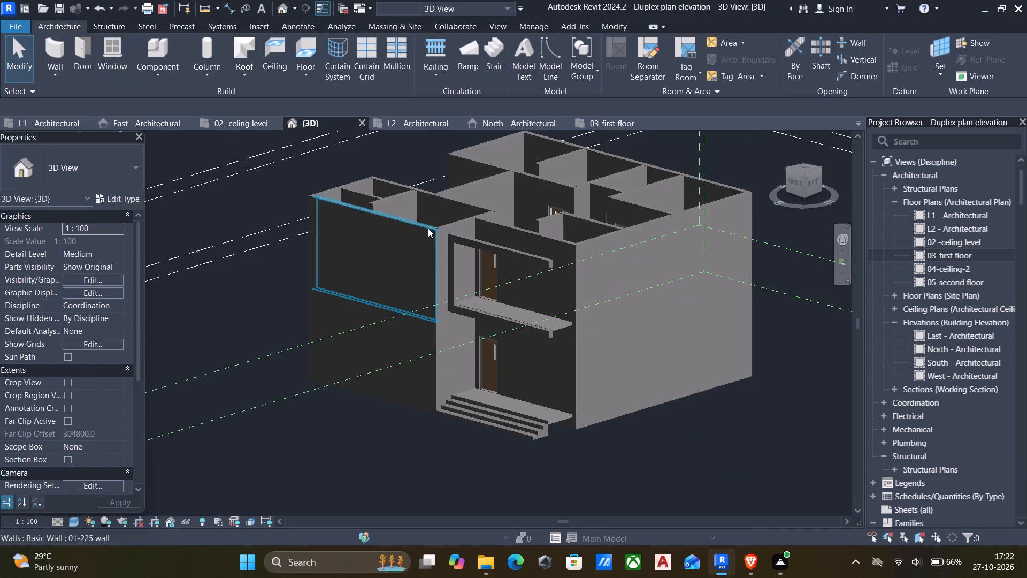
{"action": "middle_click_drag", "start_coordinate": [420, 239], "coordinate": [450, 236], "text": "shift"}
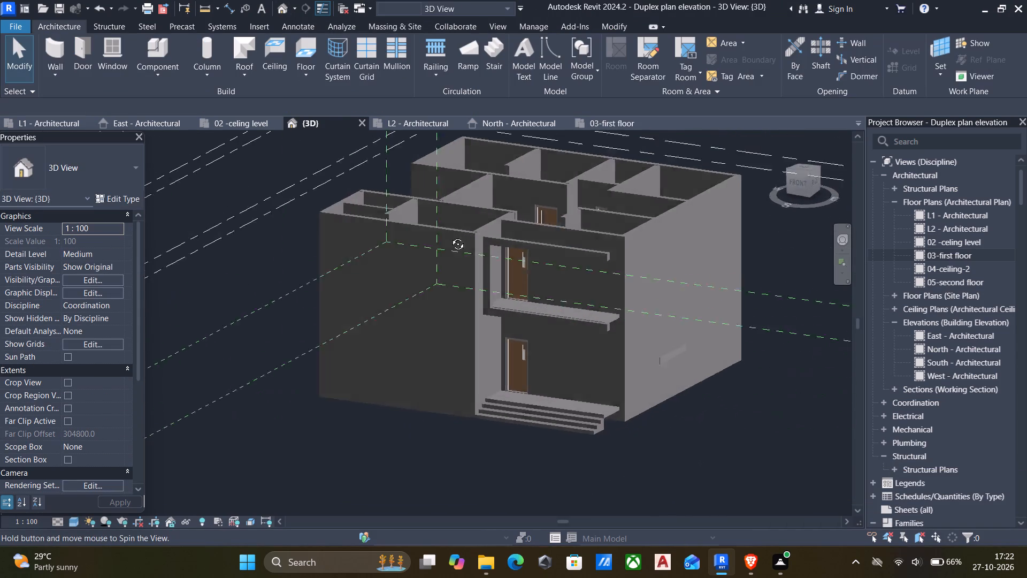
{"action": "middle_click_drag", "start_coordinate": [450, 236], "coordinate": [382, 207], "text": "shift"}
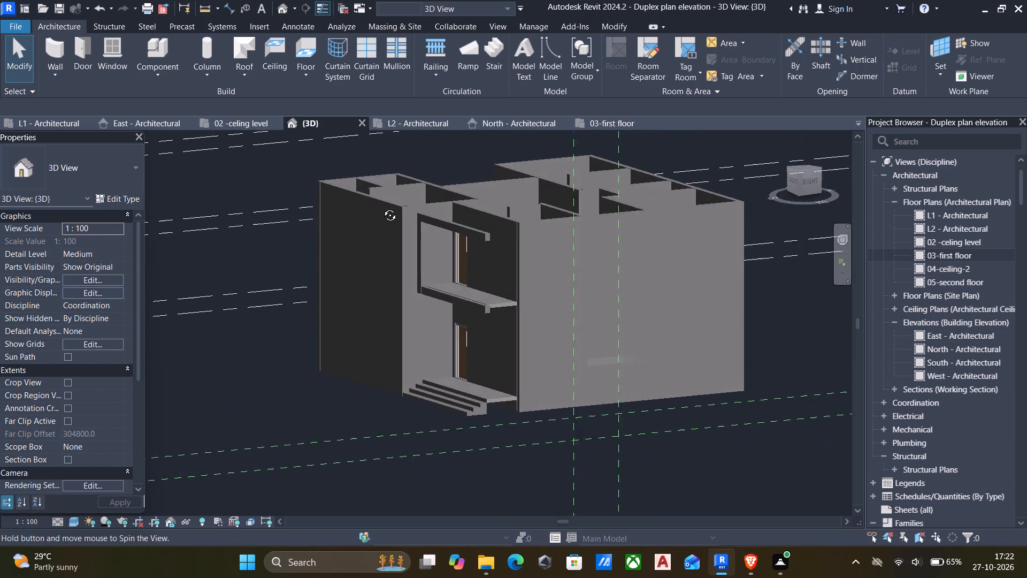
{"action": "middle_click_drag", "start_coordinate": [382, 207], "coordinate": [379, 204], "text": "shift"}
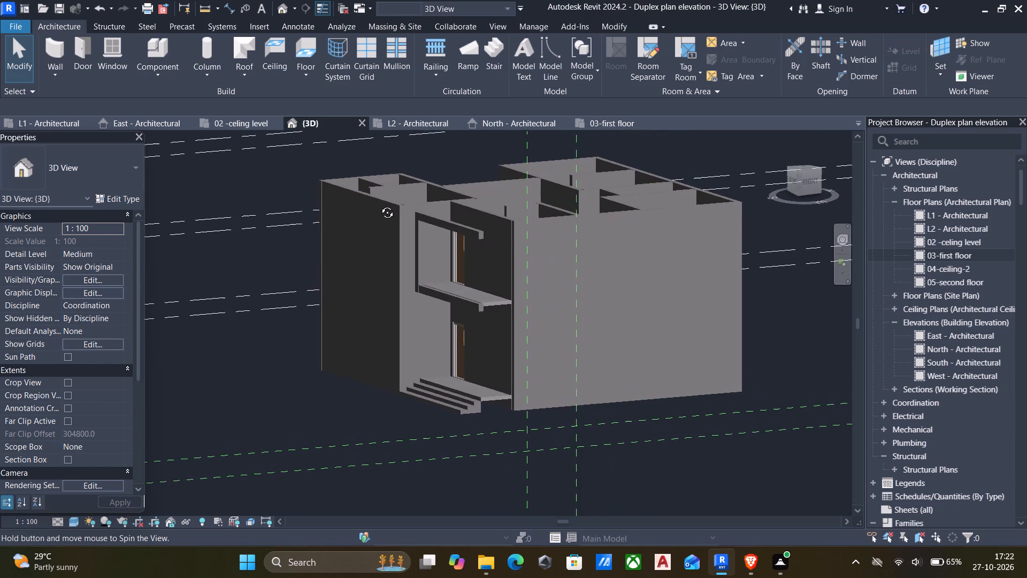
{"action": "middle_click_drag", "start_coordinate": [379, 204], "coordinate": [385, 207], "text": "shift"}
{"action": "middle_click", "coordinate": [379, 209], "text": "shift"}
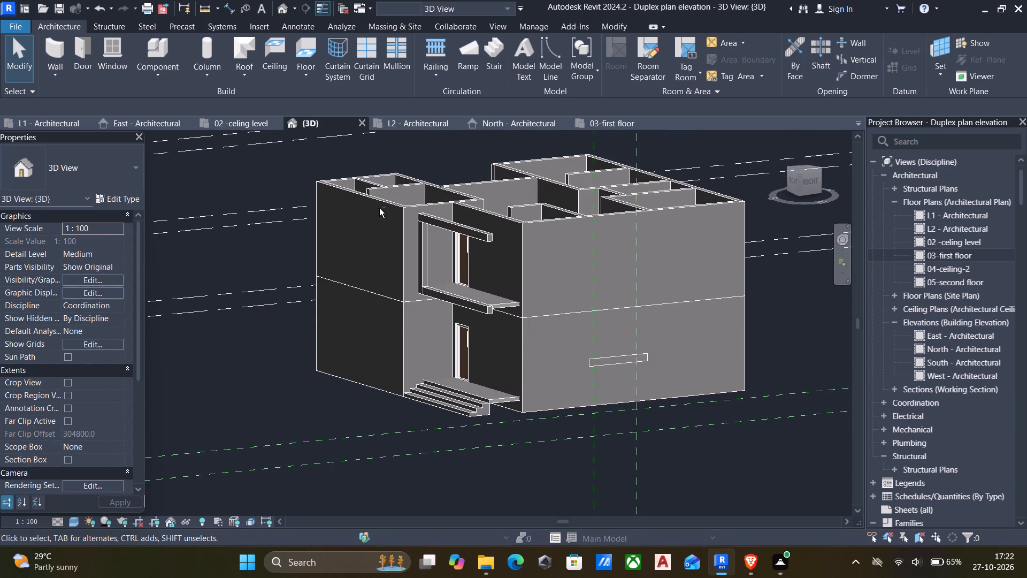
{"action": "middle_click_drag", "start_coordinate": [379, 209], "coordinate": [374, 202], "text": "shift"}
{"action": "middle_click_drag", "start_coordinate": [370, 204], "coordinate": [383, 204], "text": "shift"}
{"action": "middle_click_drag", "start_coordinate": [393, 203], "coordinate": [398, 219], "text": "shift"}
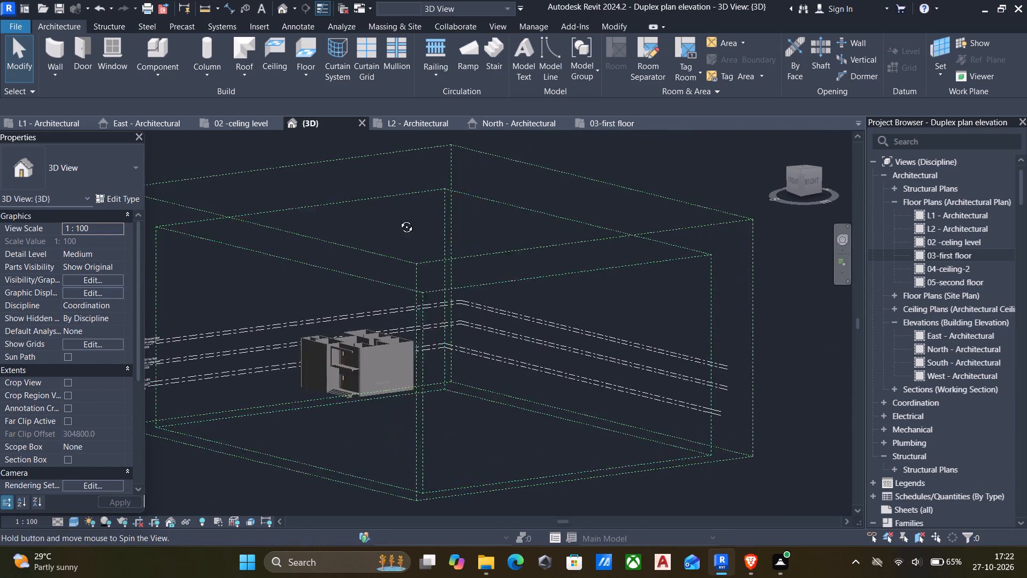
{"action": "middle_click_drag", "start_coordinate": [398, 219], "coordinate": [413, 240], "text": "shift"}
{"action": "scroll", "coordinate": [376, 364], "scroll_direction": "up", "scroll_amount": 7}
{"action": "scroll", "coordinate": [342, 393], "scroll_direction": "up", "scroll_amount": 7}
{"action": "scroll", "coordinate": [427, 388], "scroll_direction": "up", "scroll_amount": 6}
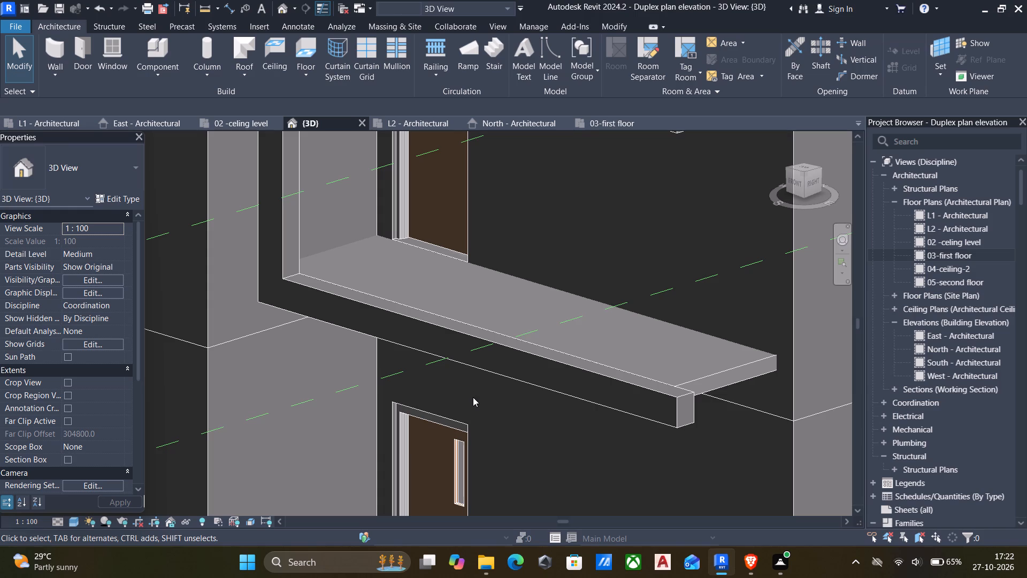
{"action": "scroll", "coordinate": [435, 356], "scroll_direction": "down", "scroll_amount": 7}
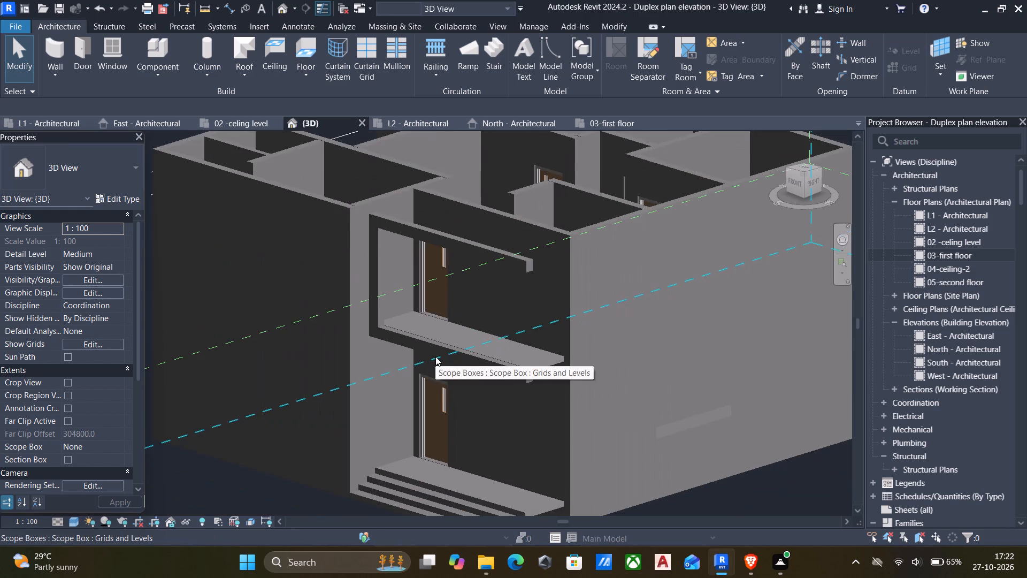
{"action": "scroll", "coordinate": [435, 356], "scroll_direction": "down", "scroll_amount": 2}
{"action": "middle_click_drag", "start_coordinate": [435, 356], "coordinate": [473, 318], "text": "shift"}
{"action": "scroll", "coordinate": [469, 329], "scroll_direction": "up", "scroll_amount": 3}
{"action": "scroll", "coordinate": [469, 329], "scroll_direction": "down", "scroll_amount": 3}
{"action": "middle_click_drag", "start_coordinate": [469, 329], "coordinate": [611, 322]}
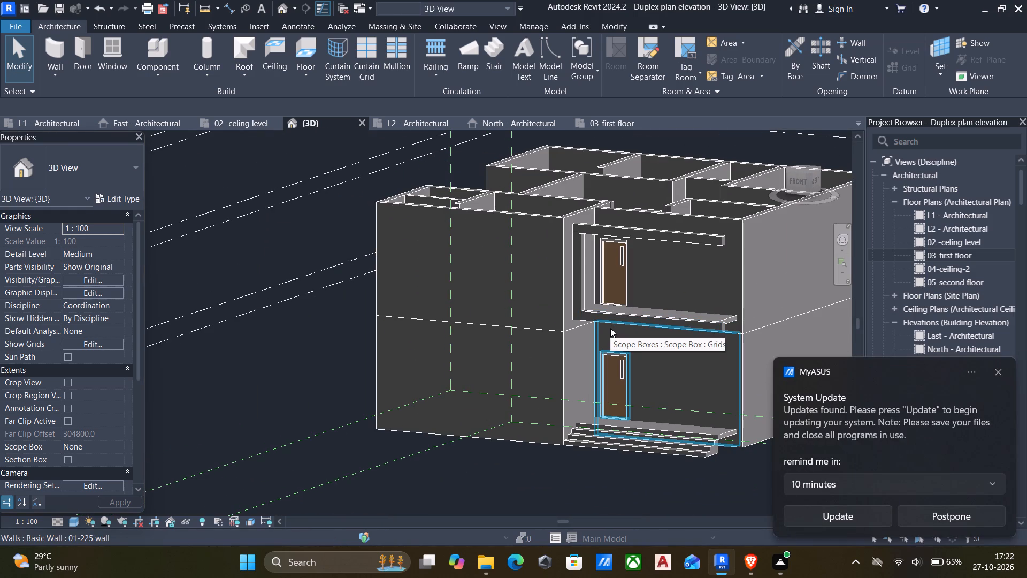
{"action": "middle_click_drag", "start_coordinate": [598, 328], "coordinate": [564, 328]}
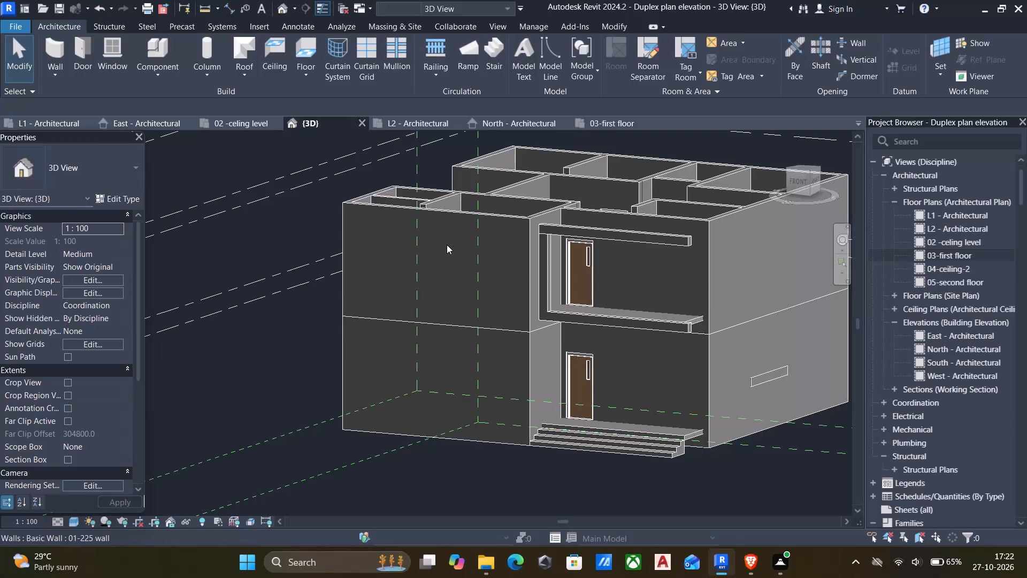
For a new wall on the L2 - Architectural plan, duplicate the _Not Defined curtain wall type as 00-wc.
{"action": "left_click", "coordinate": [919, 215]}
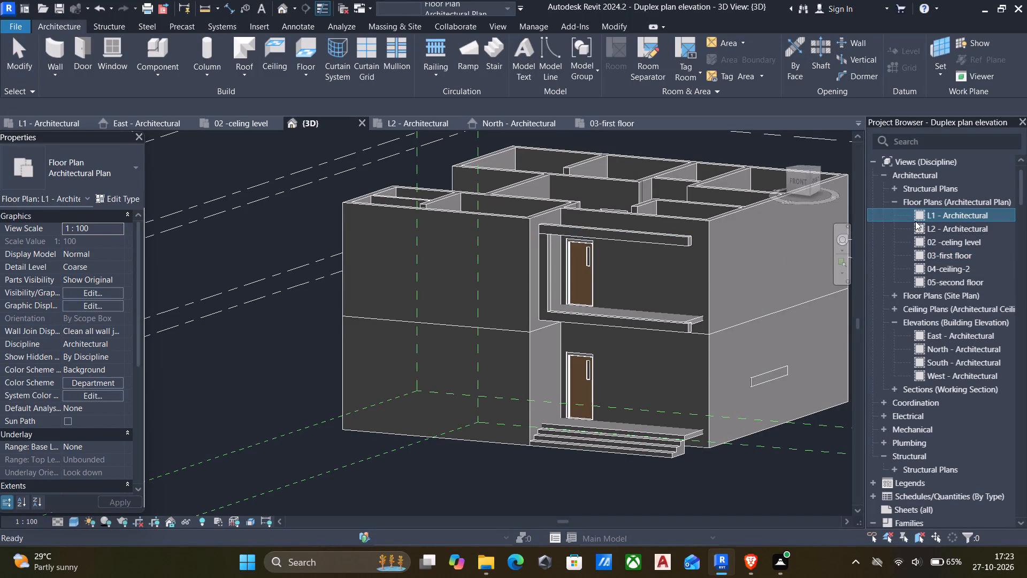
{"action": "double_click", "coordinate": [917, 225]}
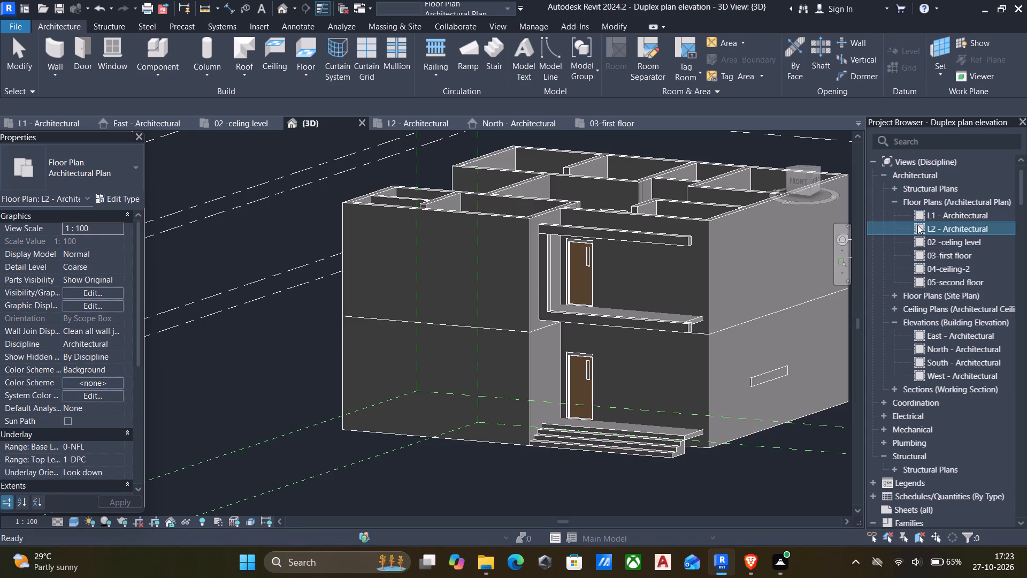
{"action": "type", "text": "wa"}
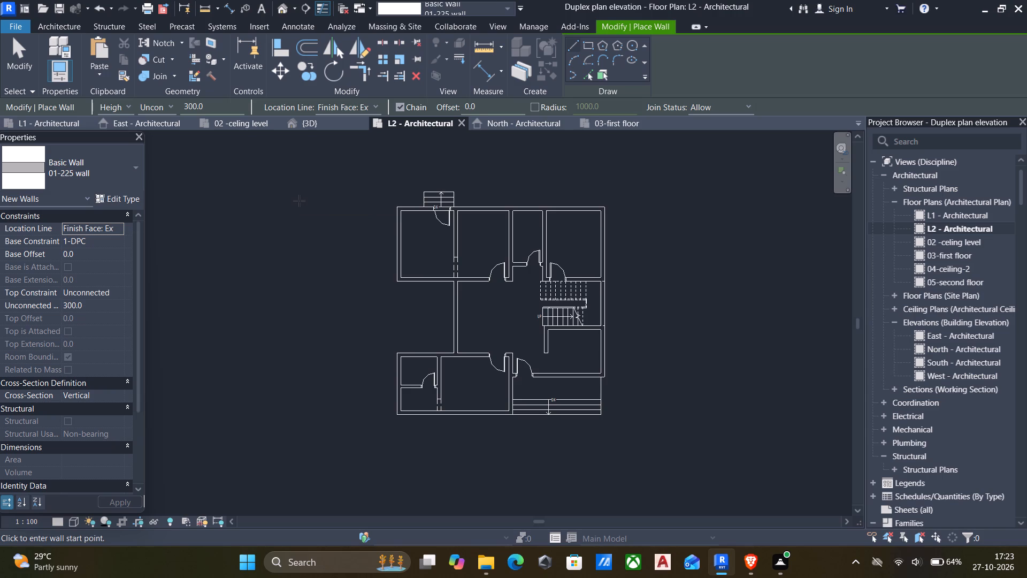
{"action": "scroll", "coordinate": [424, 357], "scroll_direction": "up", "scroll_amount": 4}
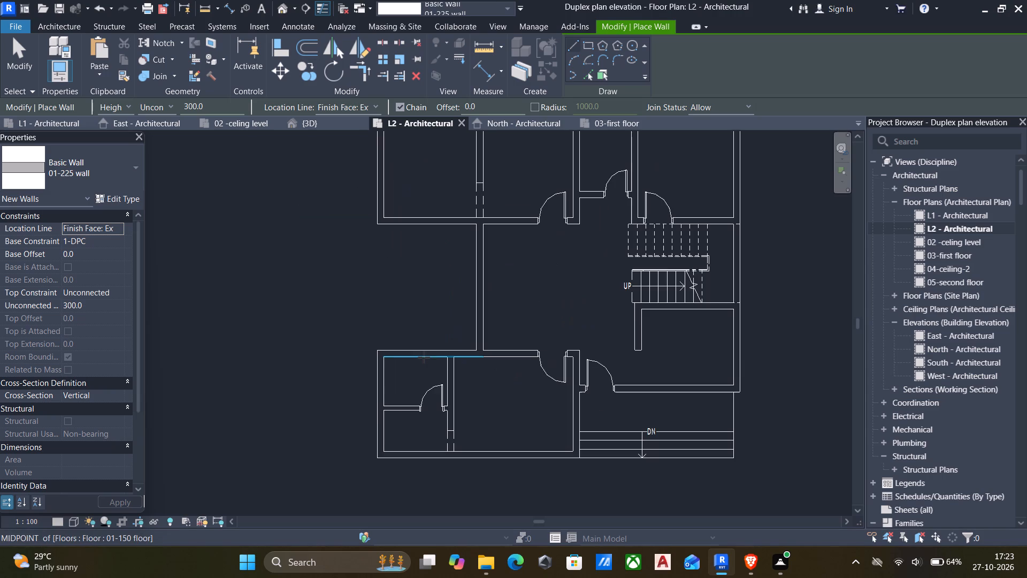
{"action": "left_click", "coordinate": [72, 173]}
{"action": "scroll", "coordinate": [55, 216], "scroll_direction": "down", "scroll_amount": 8}
{"action": "scroll", "coordinate": [30, 394], "scroll_direction": "down", "scroll_amount": 8}
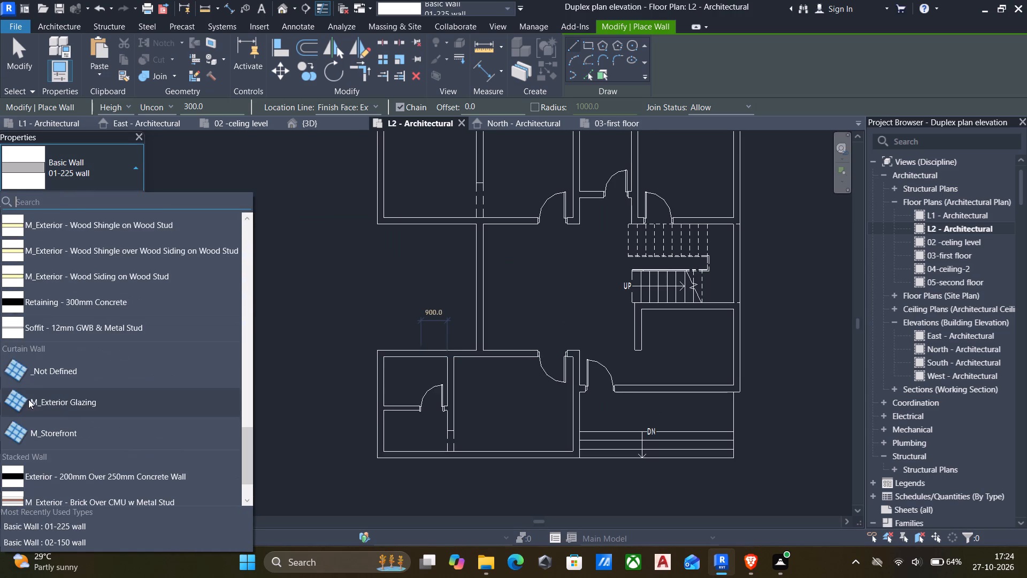
{"action": "left_click", "coordinate": [50, 371]}
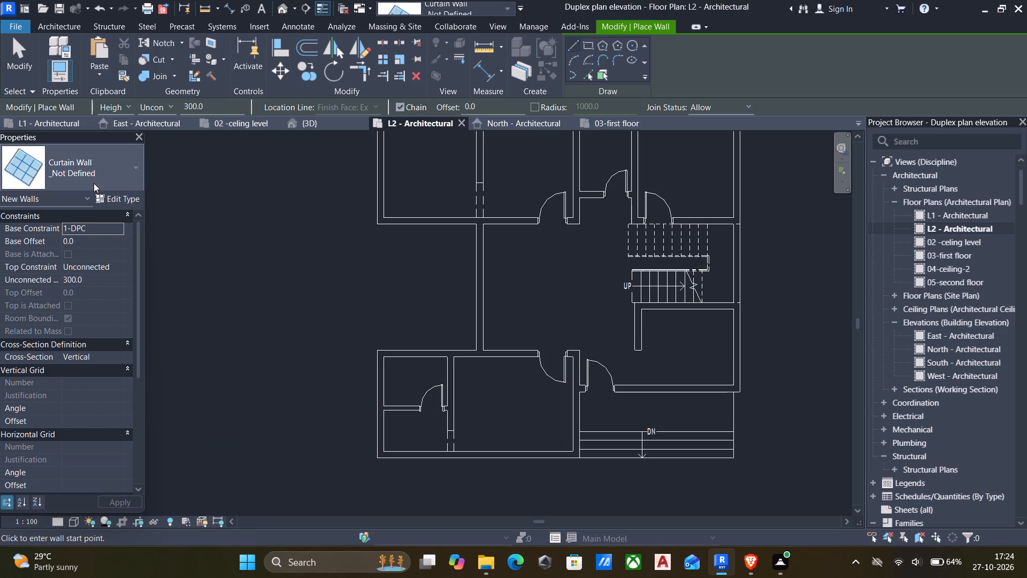
{"action": "left_click", "coordinate": [117, 195]}
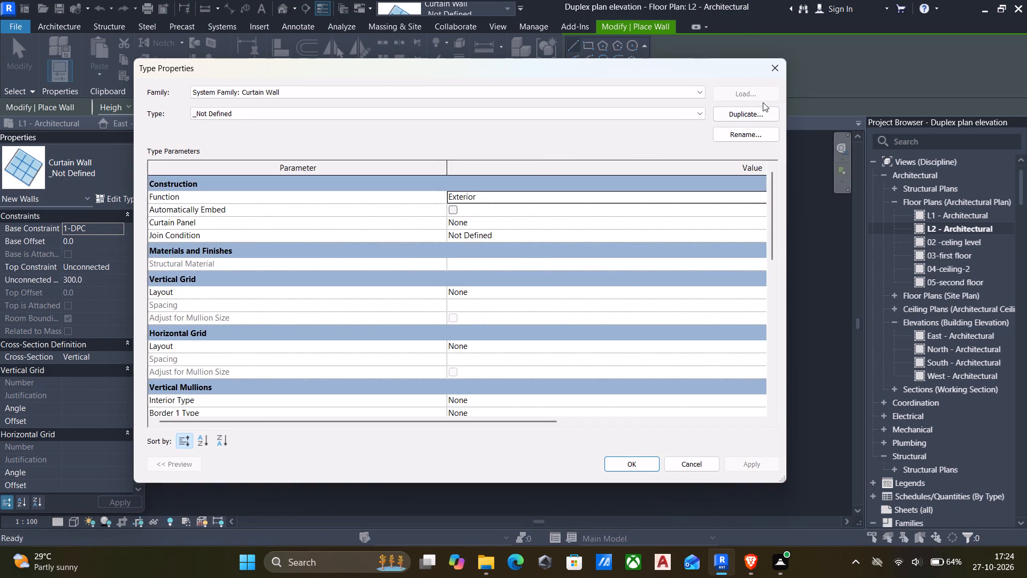
{"action": "left_click", "coordinate": [748, 113]}
{"action": "key", "text": "BackSpace"}
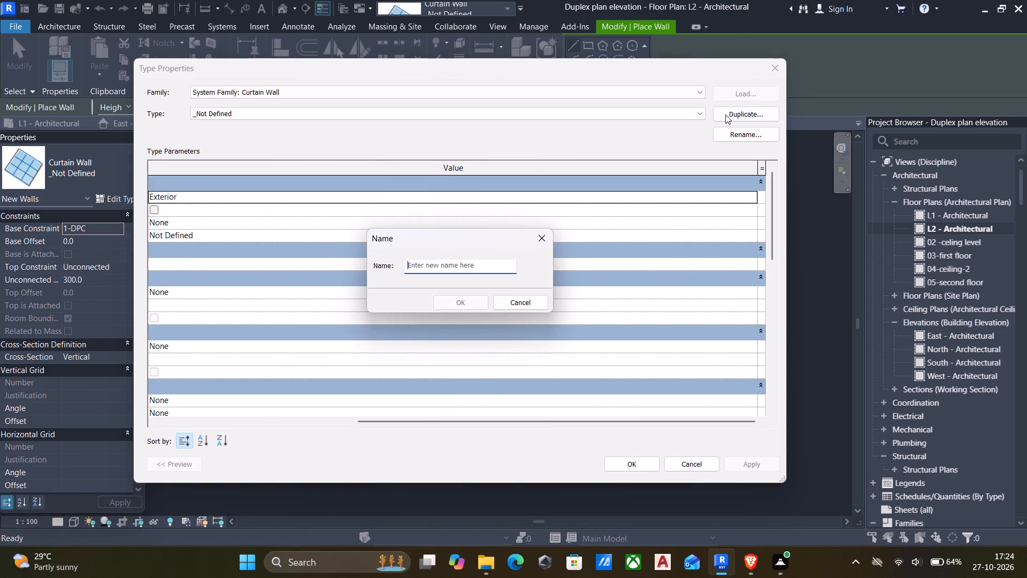
{"action": "type", "text": "00-"}
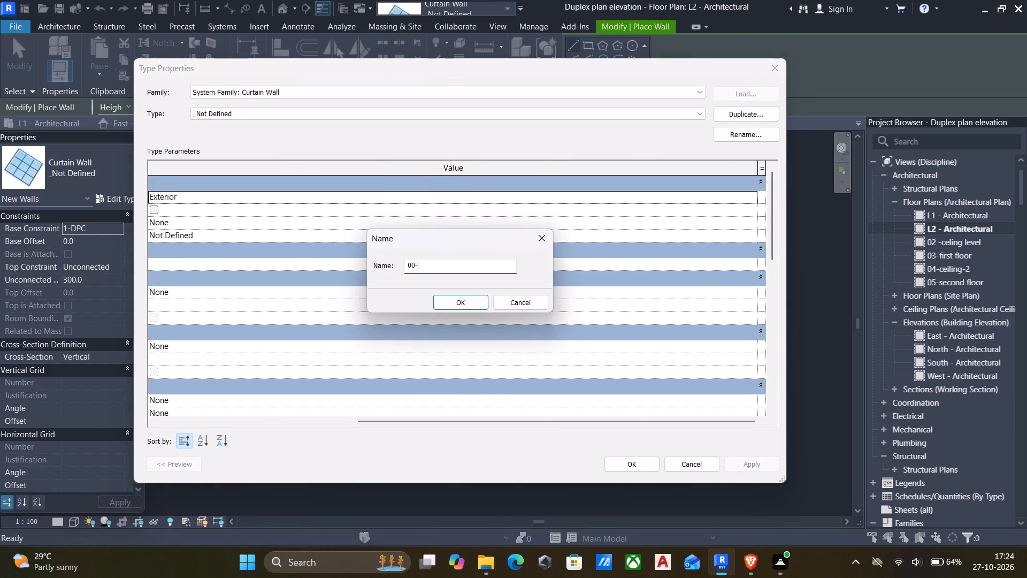
{"action": "type", "text": "wc"}
{"action": "left_click", "coordinate": [453, 306]}
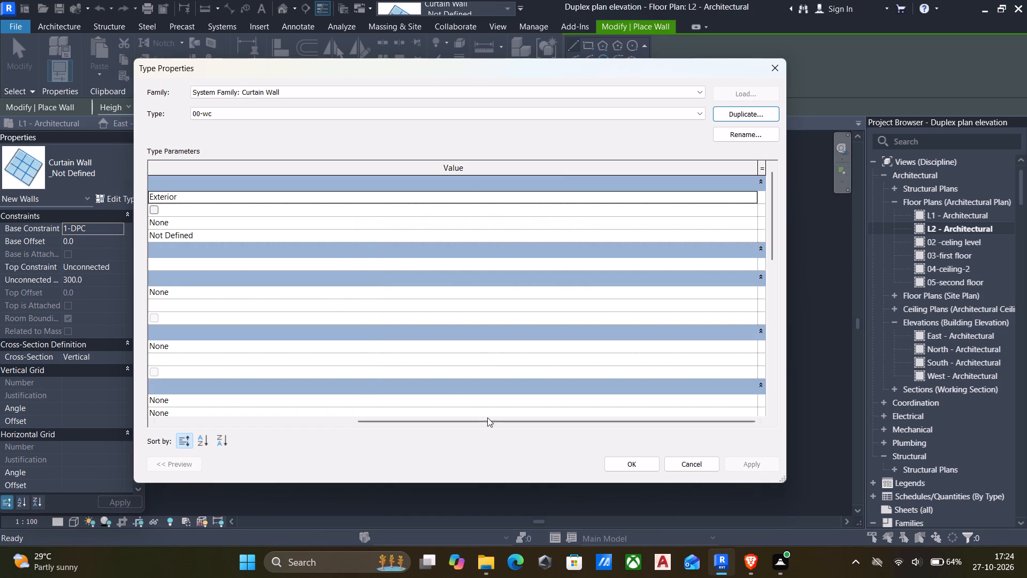
Enable Automatically Embed for the 00-wc curtain wall type.
{"action": "left_click_drag", "start_coordinate": [488, 421], "coordinate": [272, 429]}
{"action": "left_click", "coordinate": [454, 209]}
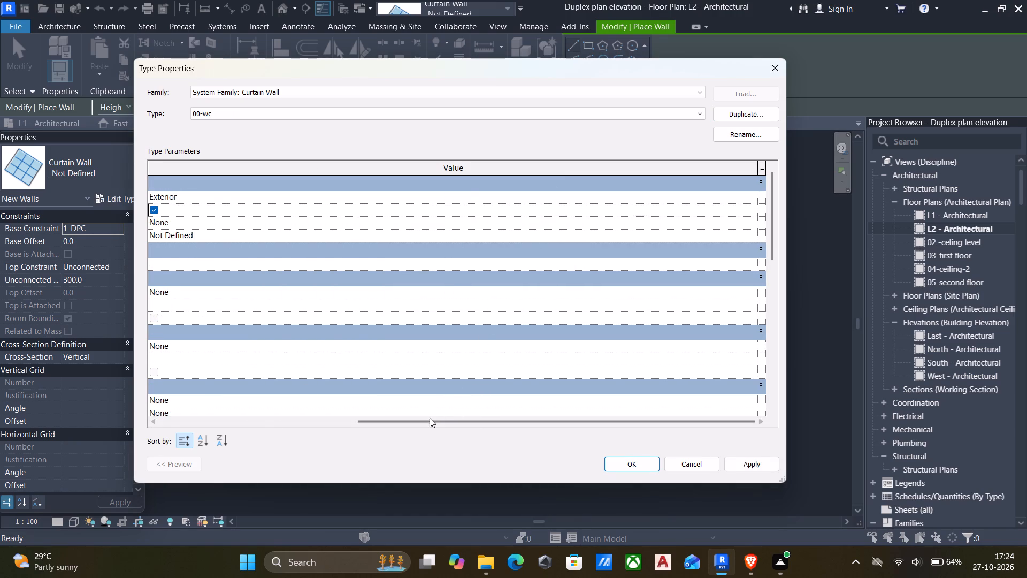
{"action": "left_click_drag", "start_coordinate": [429, 419], "coordinate": [267, 429]}
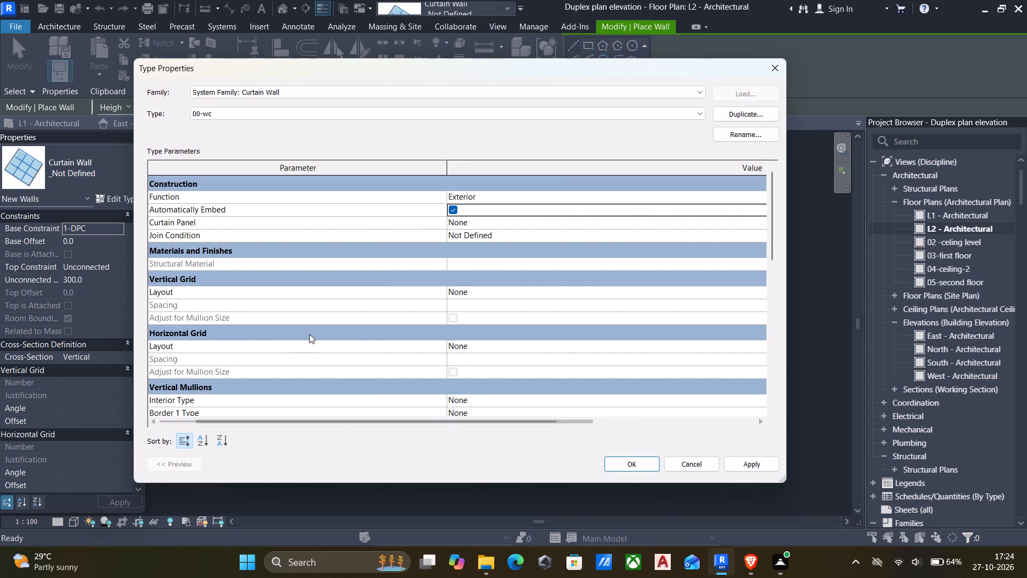
Set both horizontal border mullions of the 00-wc type to Rectangular Mullion : 65 x 125mm rectangular.
{"action": "scroll", "coordinate": [310, 333], "scroll_direction": "down", "scroll_amount": 12}
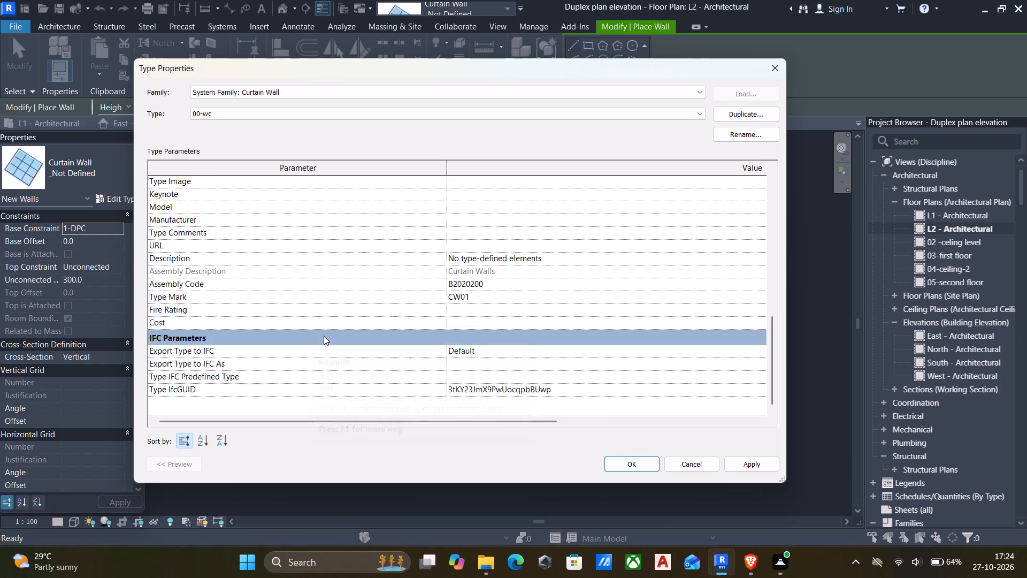
{"action": "scroll", "coordinate": [334, 330], "scroll_direction": "up", "scroll_amount": 4}
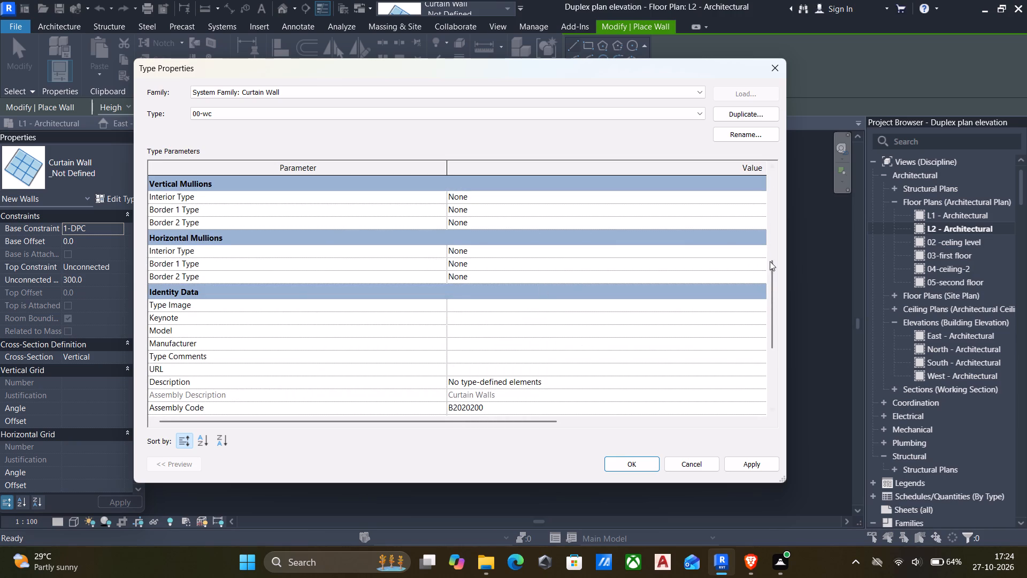
{"action": "left_click", "coordinate": [763, 264]}
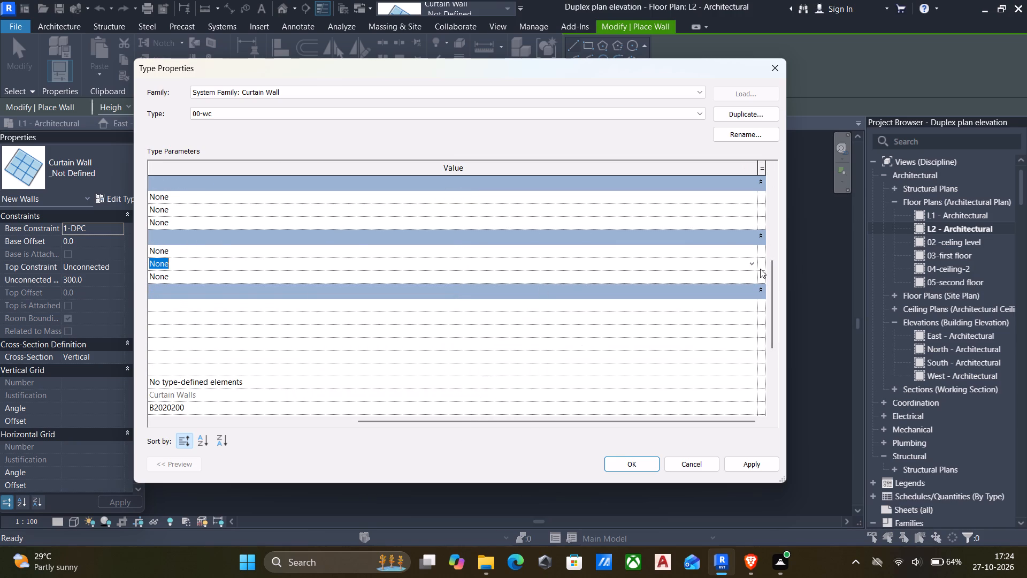
{"action": "left_click", "coordinate": [753, 266]}
{"action": "scroll", "coordinate": [226, 321], "scroll_direction": "down", "scroll_amount": 5}
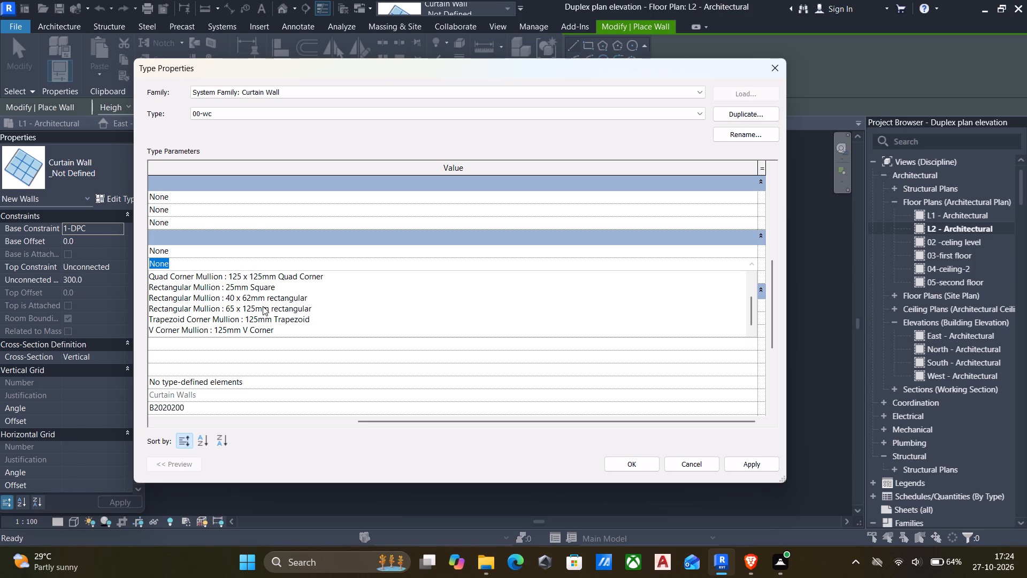
{"action": "left_click", "coordinate": [292, 303]}
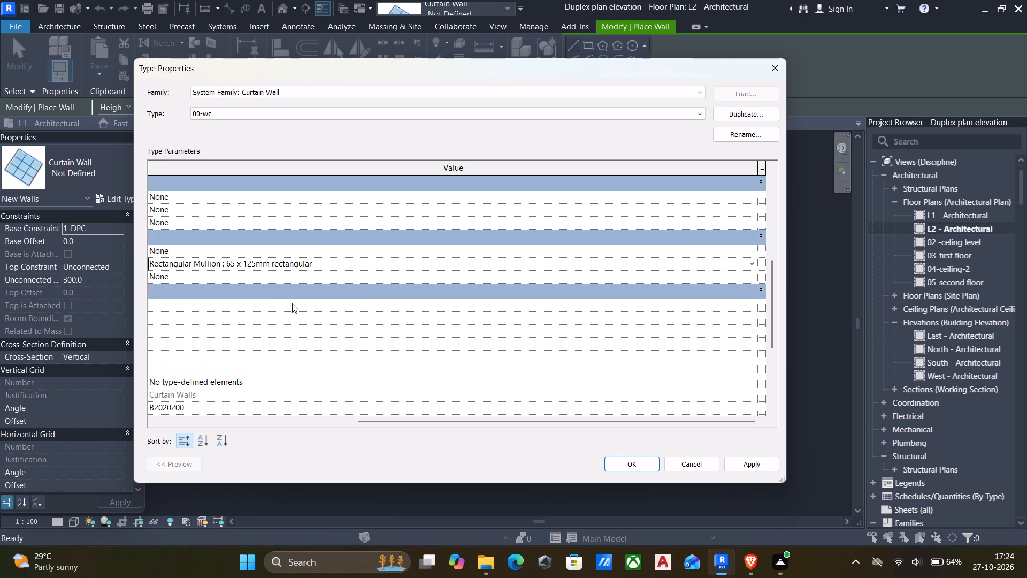
{"action": "left_click", "coordinate": [752, 274]}
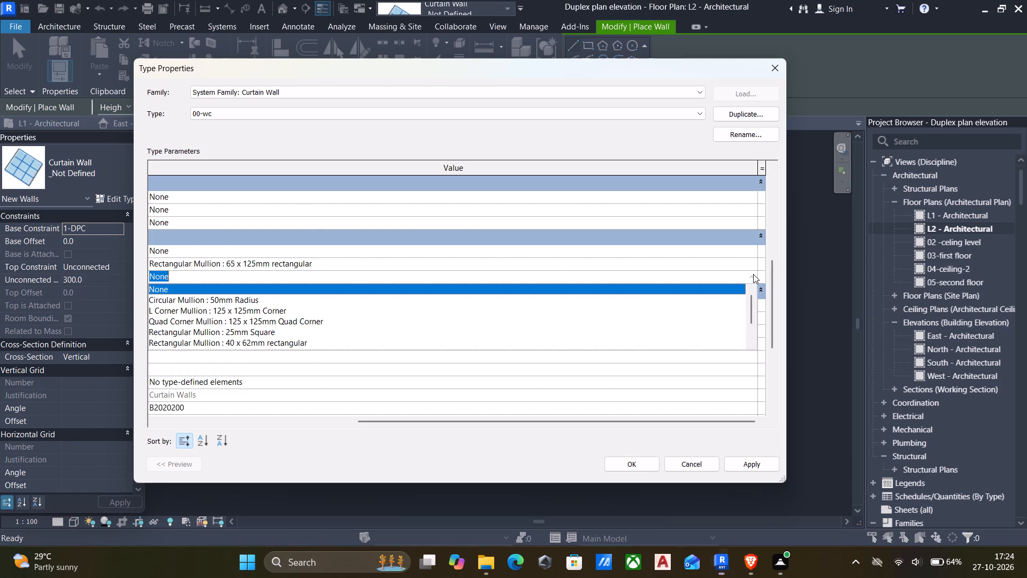
{"action": "scroll", "coordinate": [453, 344], "scroll_direction": "down", "scroll_amount": 5}
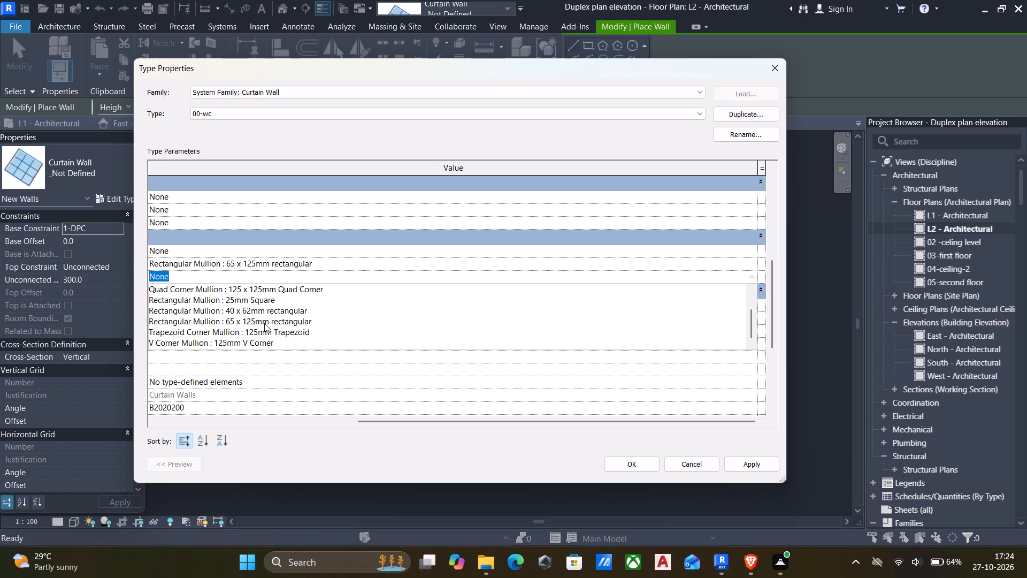
{"action": "left_click", "coordinate": [265, 323]}
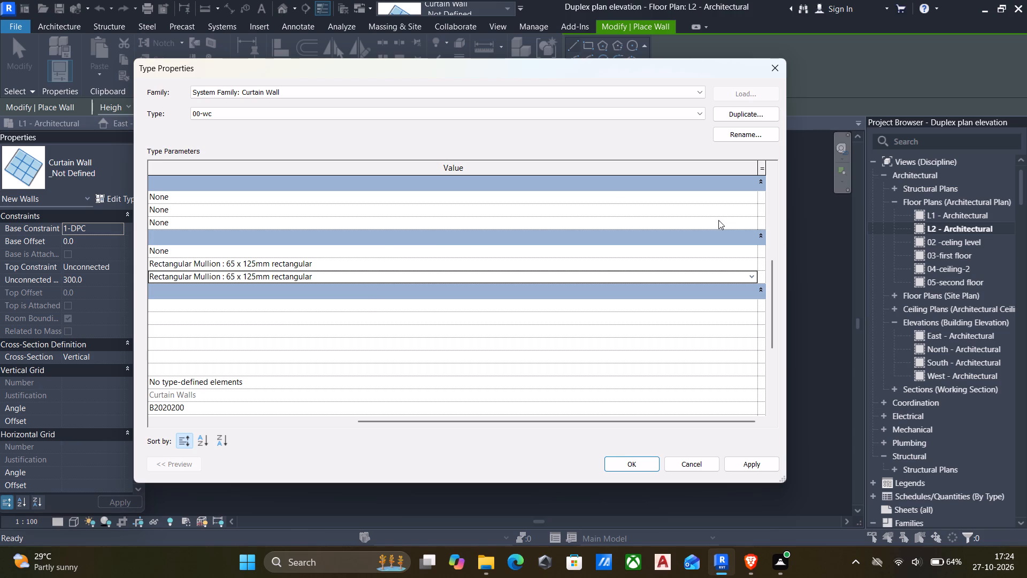
Set both vertical border mullions of 00-wc to Rectangular Mullion : 65 x 125mm rectangular and apply the type changes.
{"action": "left_click", "coordinate": [756, 212]}
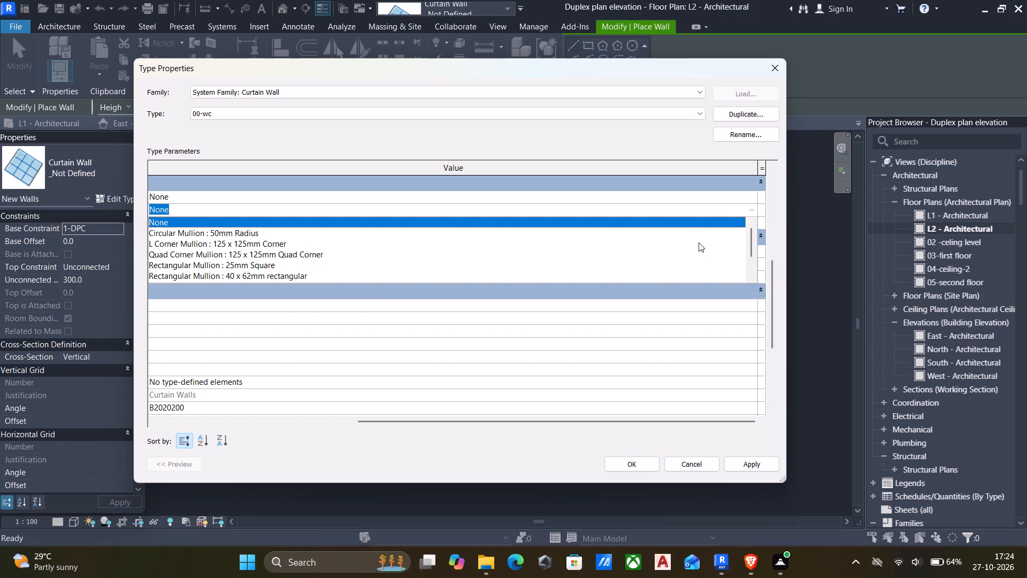
{"action": "scroll", "coordinate": [328, 262], "scroll_direction": "down", "scroll_amount": 4}
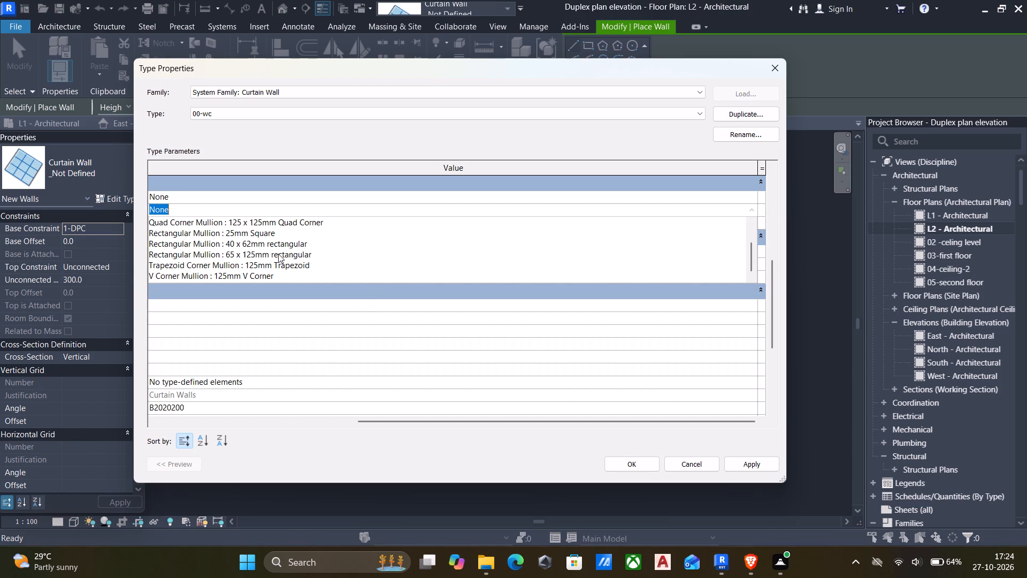
{"action": "left_click", "coordinate": [278, 254]}
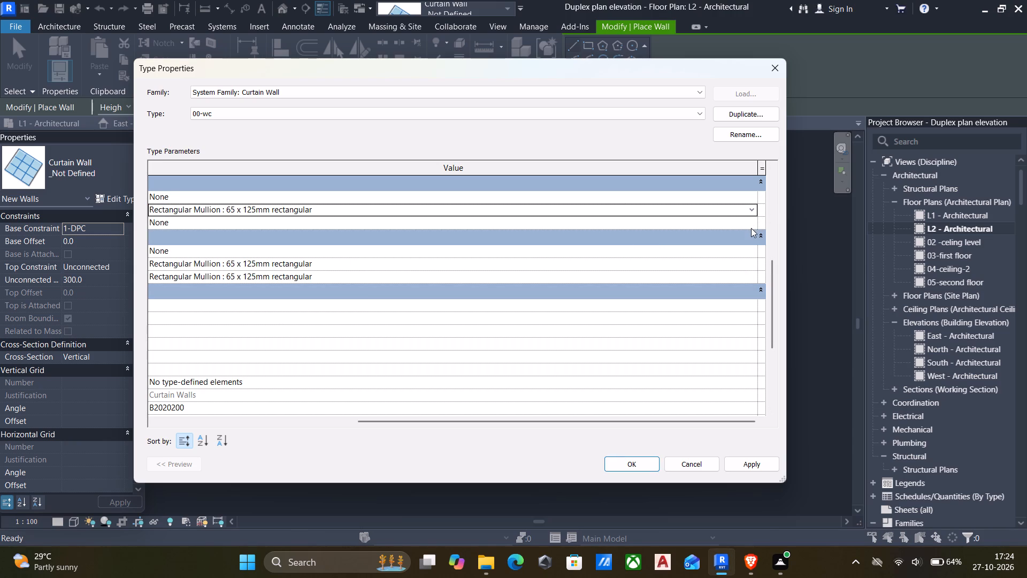
{"action": "left_click", "coordinate": [753, 222]}
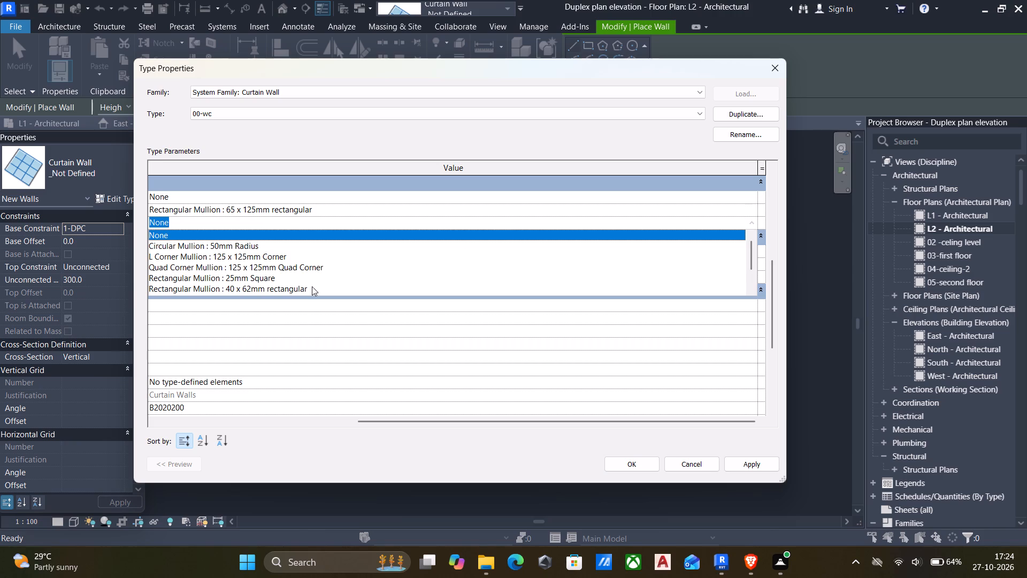
{"action": "scroll", "coordinate": [270, 283], "scroll_direction": "down", "scroll_amount": 6}
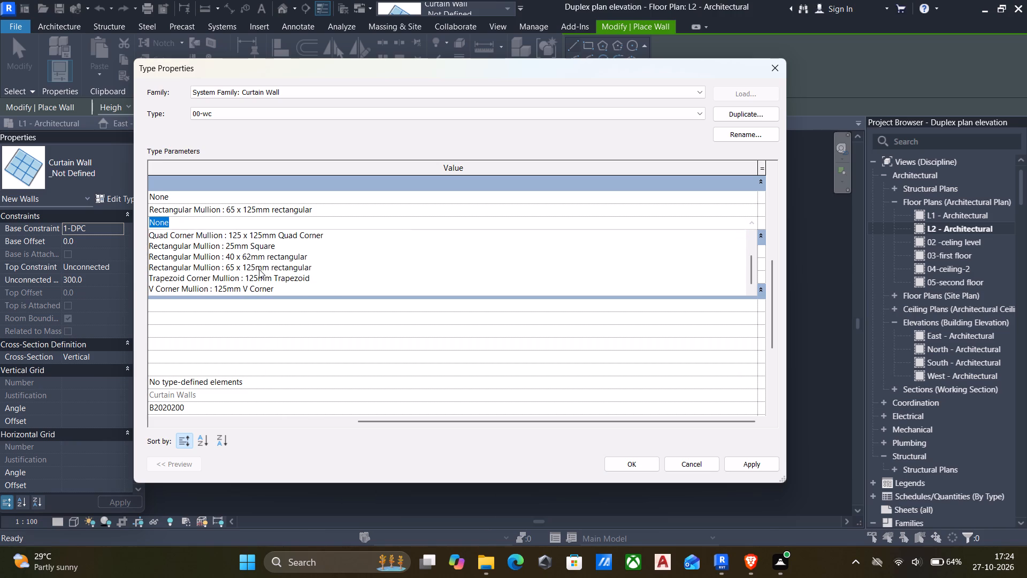
{"action": "left_click", "coordinate": [259, 269]}
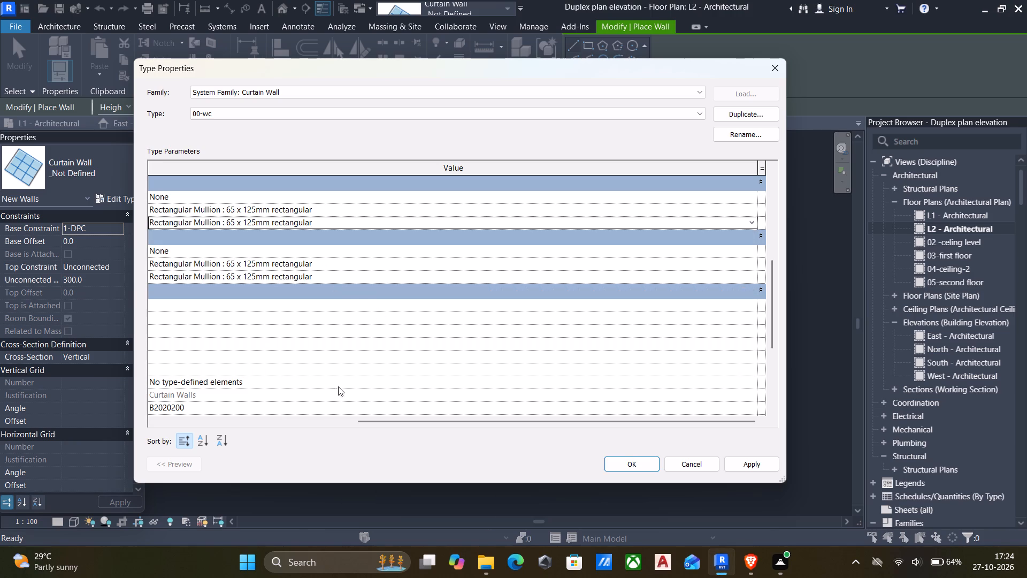
{"action": "left_click_drag", "start_coordinate": [359, 420], "coordinate": [150, 429]}
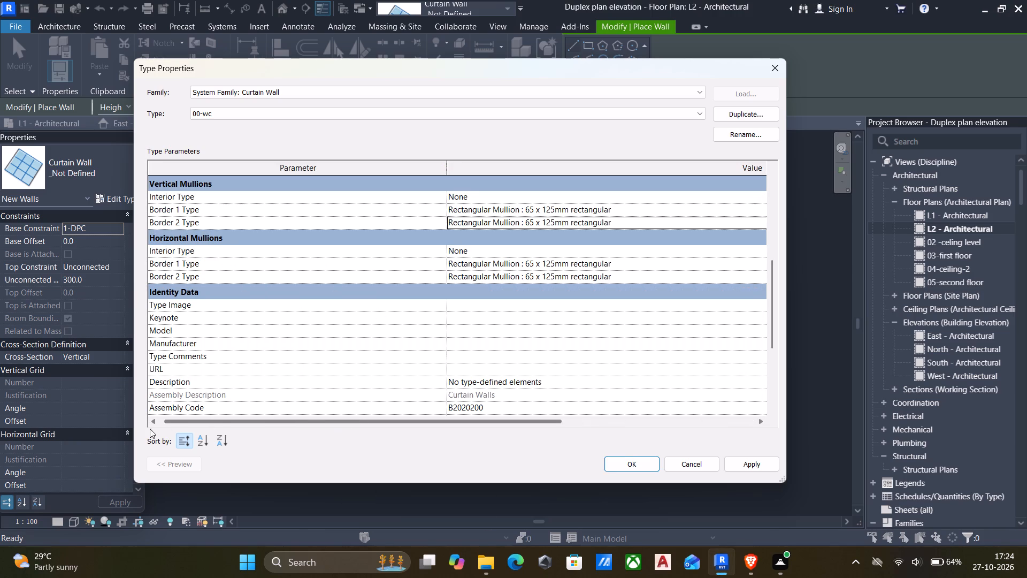
{"action": "left_click_drag", "start_coordinate": [150, 429], "coordinate": [145, 429]}
{"action": "scroll", "coordinate": [317, 313], "scroll_direction": "up", "scroll_amount": 2}
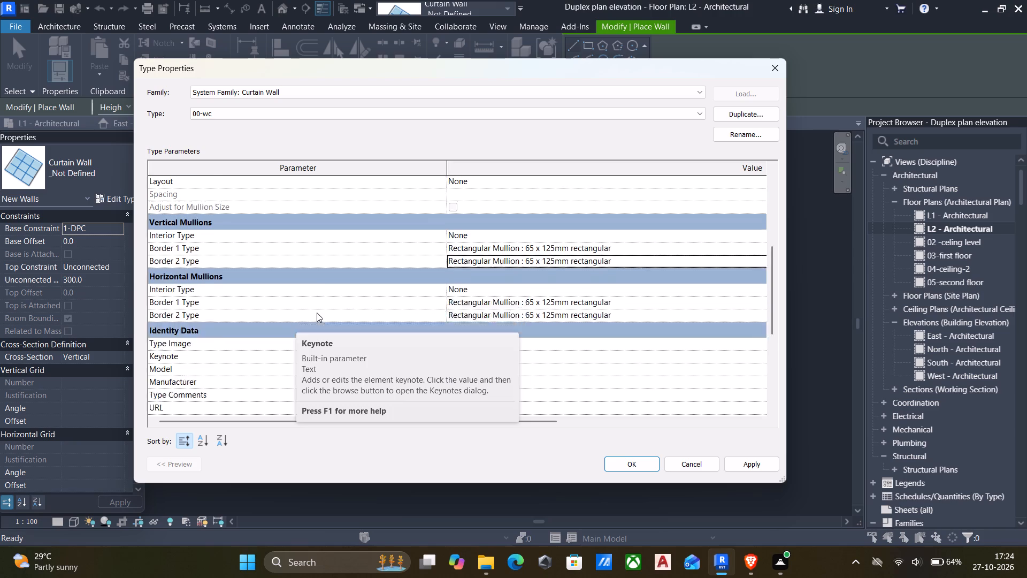
{"action": "scroll", "coordinate": [317, 313], "scroll_direction": "up", "scroll_amount": 2}
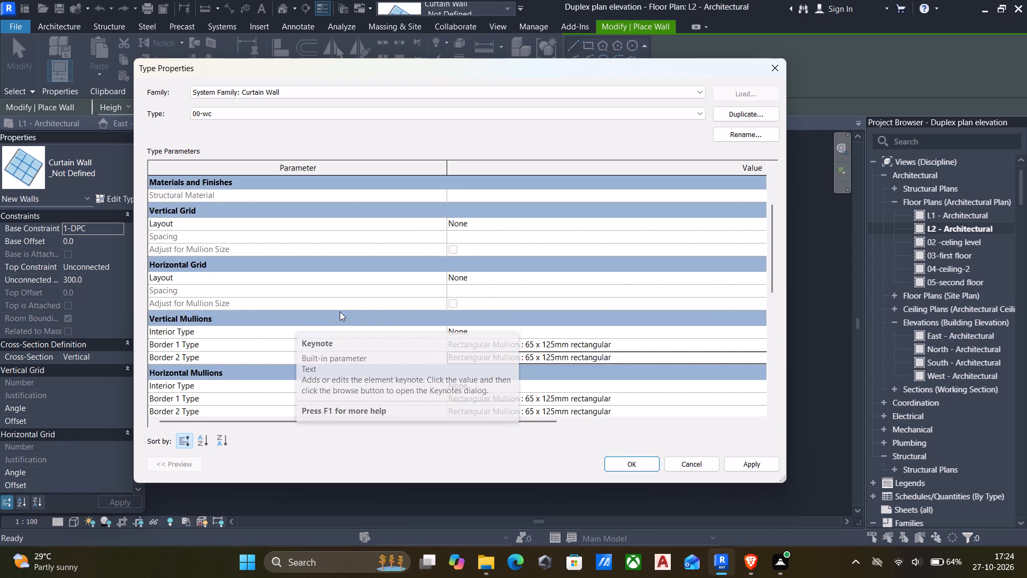
{"action": "left_click", "coordinate": [757, 464]}
{"action": "left_click", "coordinate": [625, 464]}
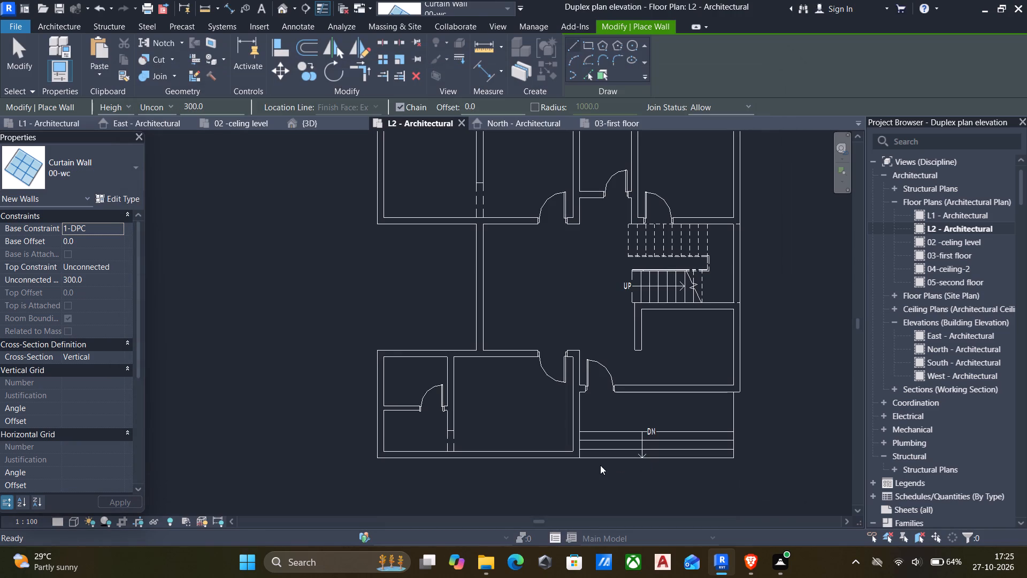
On the L2 plan, draw a 00-wc curtain wall about 1400 mm long in the front wall of the room beside the entrance steps.
{"action": "scroll", "coordinate": [501, 454], "scroll_direction": "up", "scroll_amount": 5}
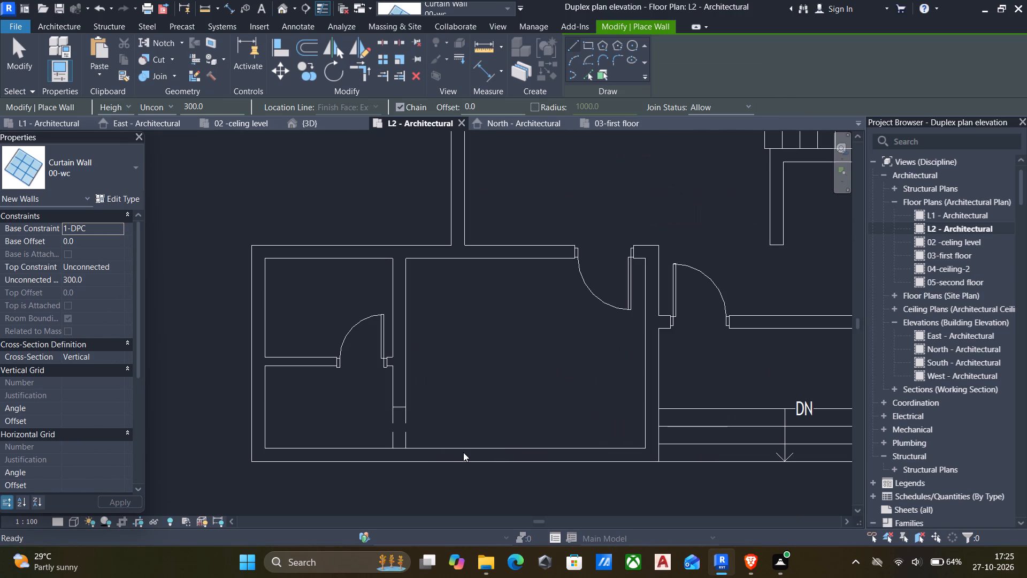
{"action": "type", "text": "wa"}
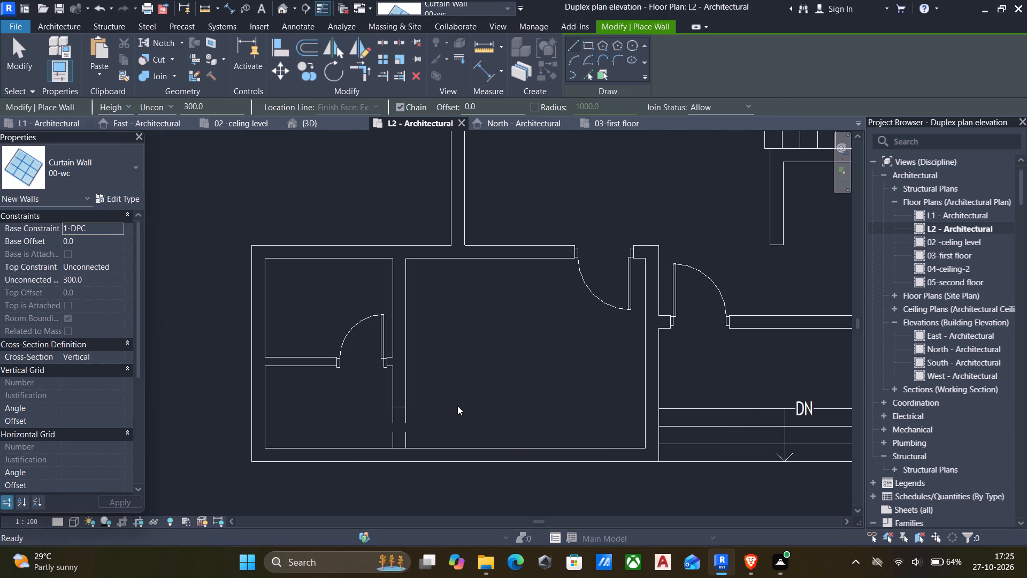
{"action": "left_click", "coordinate": [458, 404]}
{"action": "key", "text": "Escape"}
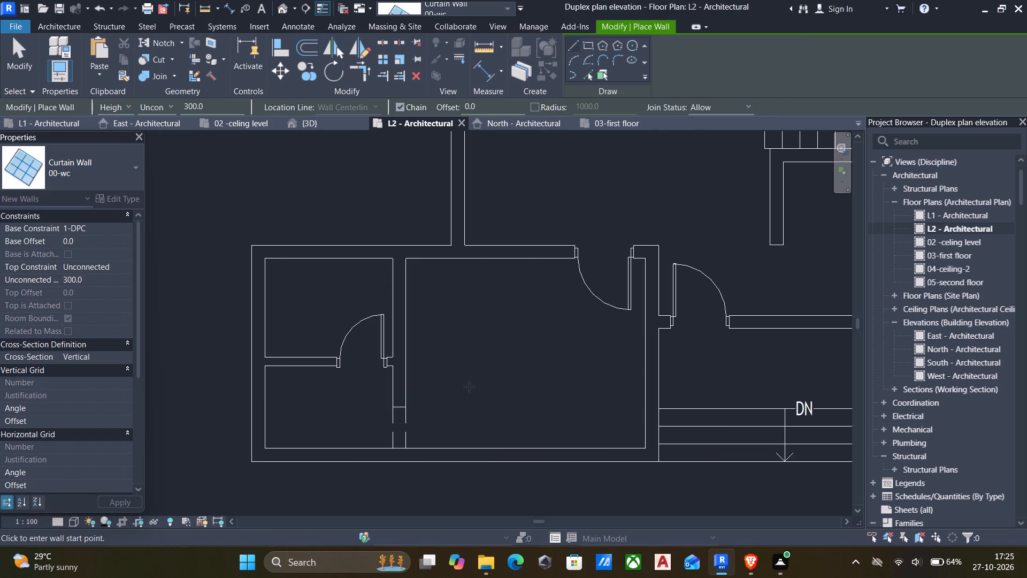
{"action": "scroll", "coordinate": [449, 463], "scroll_direction": "up", "scroll_amount": 1}
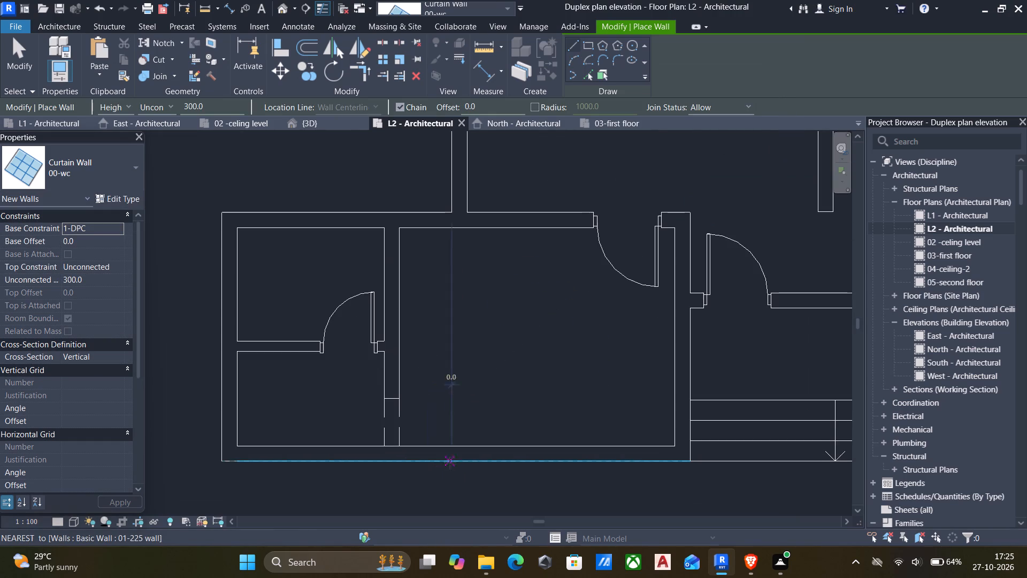
{"action": "left_click", "coordinate": [450, 452]}
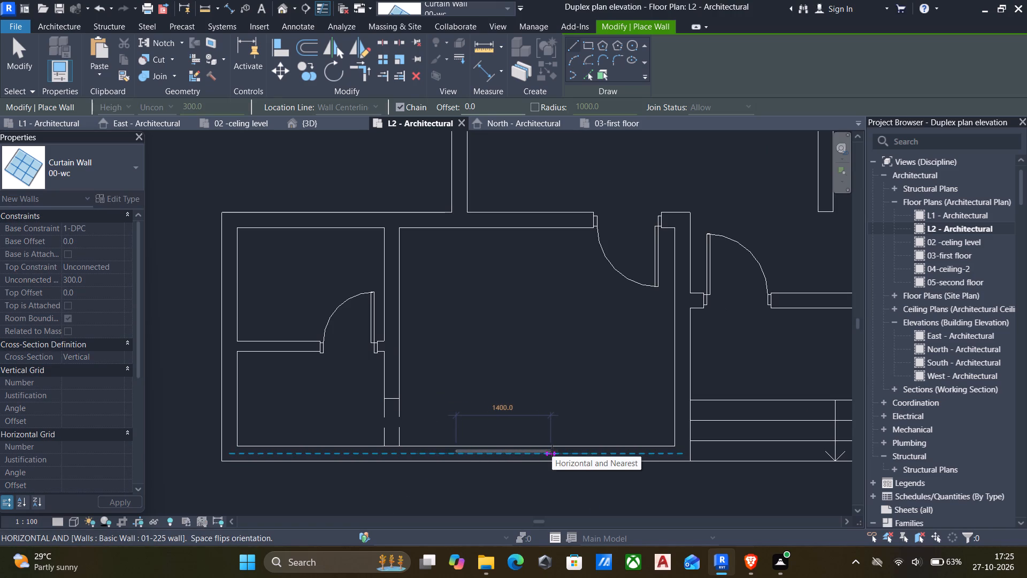
{"action": "left_click", "coordinate": [552, 451]}
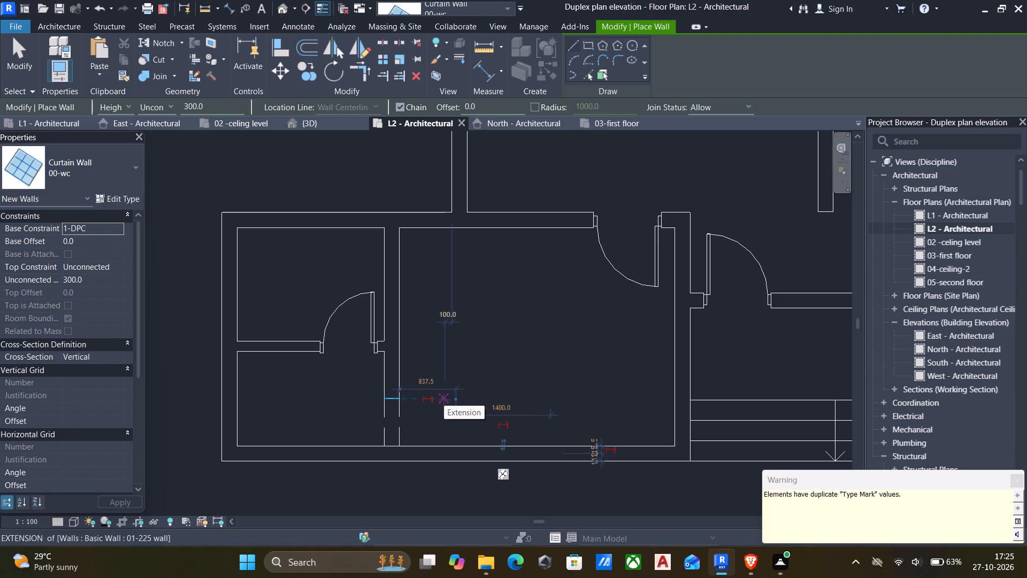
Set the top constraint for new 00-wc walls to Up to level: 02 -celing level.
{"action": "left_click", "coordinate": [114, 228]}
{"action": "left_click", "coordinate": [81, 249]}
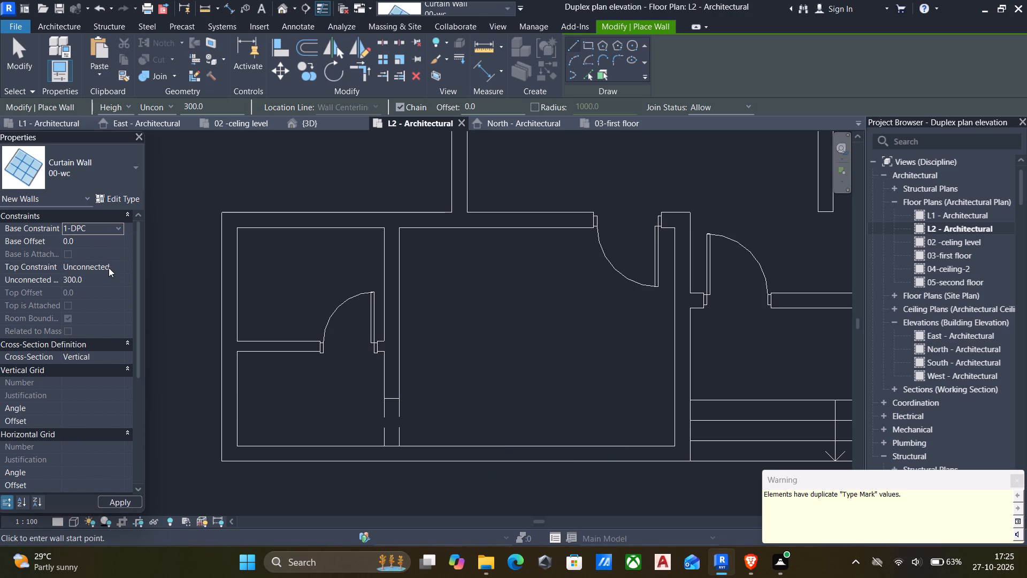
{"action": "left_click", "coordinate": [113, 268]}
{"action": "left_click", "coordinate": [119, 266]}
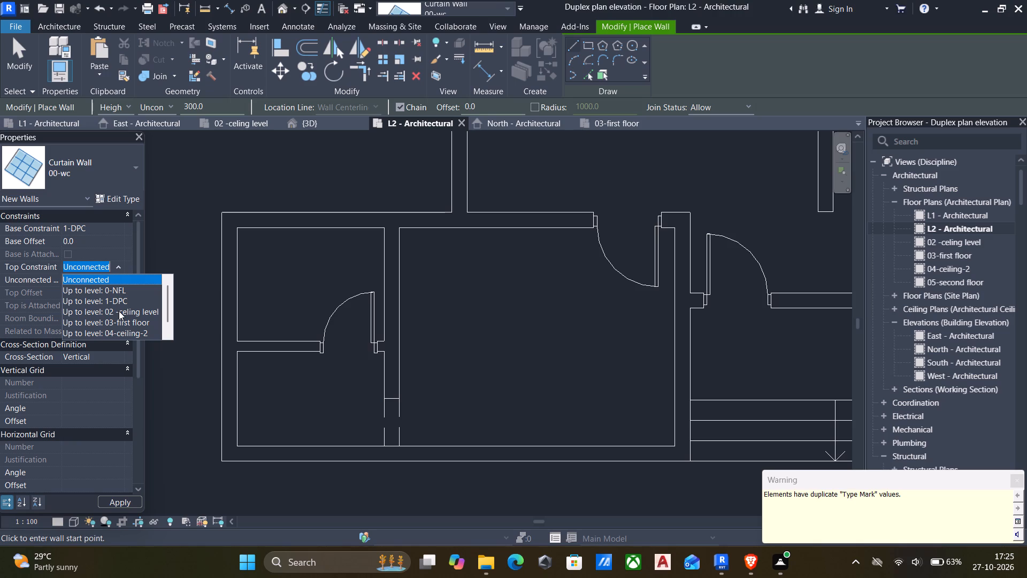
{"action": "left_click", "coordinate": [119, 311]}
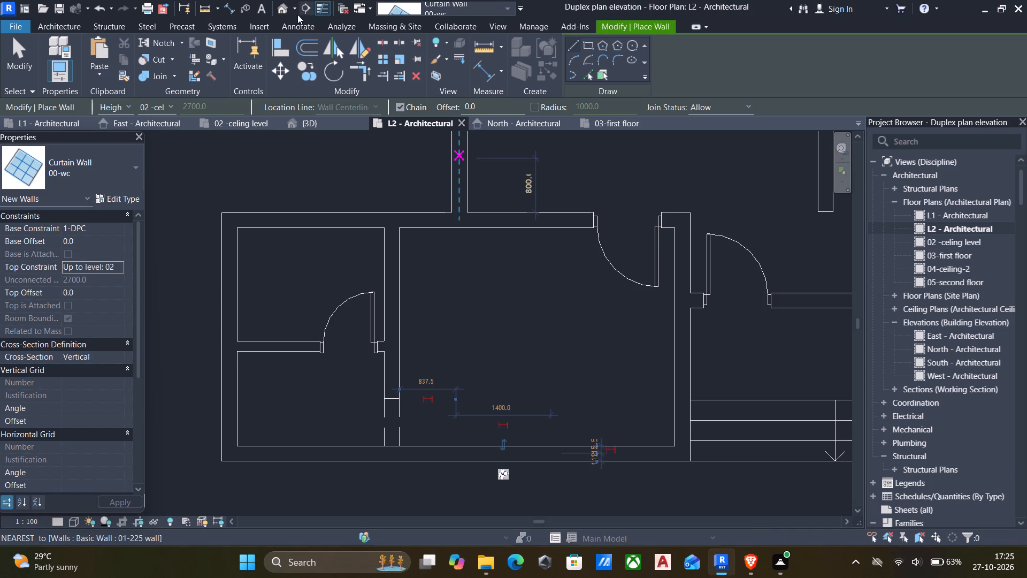
In the 3D view, set the top constraint for new 00-wc walls to Up to level: 03-first floor and leave wall placement.
{"action": "left_click", "coordinate": [279, 6]}
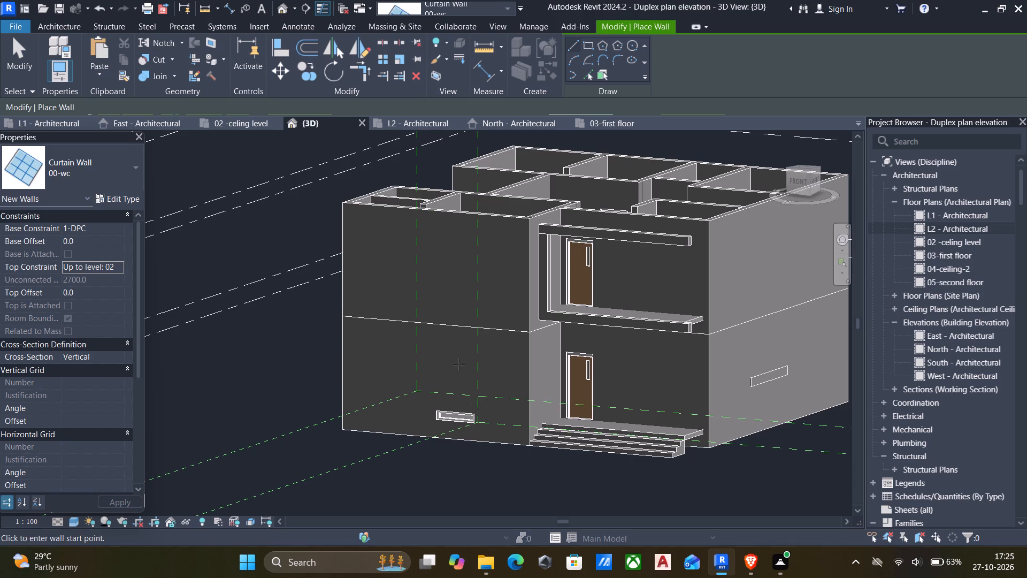
{"action": "scroll", "coordinate": [461, 418], "scroll_direction": "up", "scroll_amount": 4}
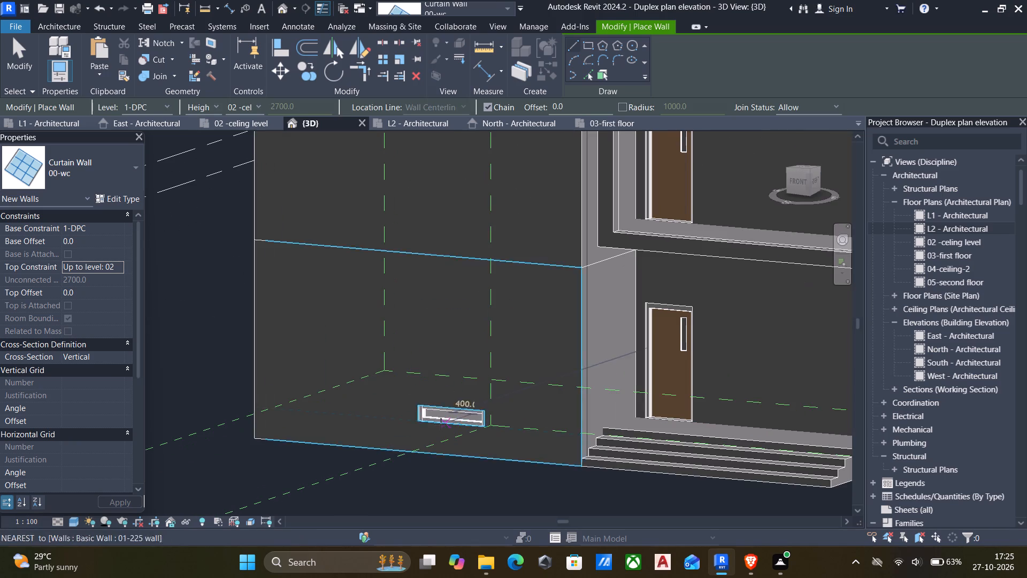
{"action": "scroll", "coordinate": [430, 424], "scroll_direction": "up", "scroll_amount": 10}
{"action": "scroll", "coordinate": [426, 411], "scroll_direction": "down", "scroll_amount": 5}
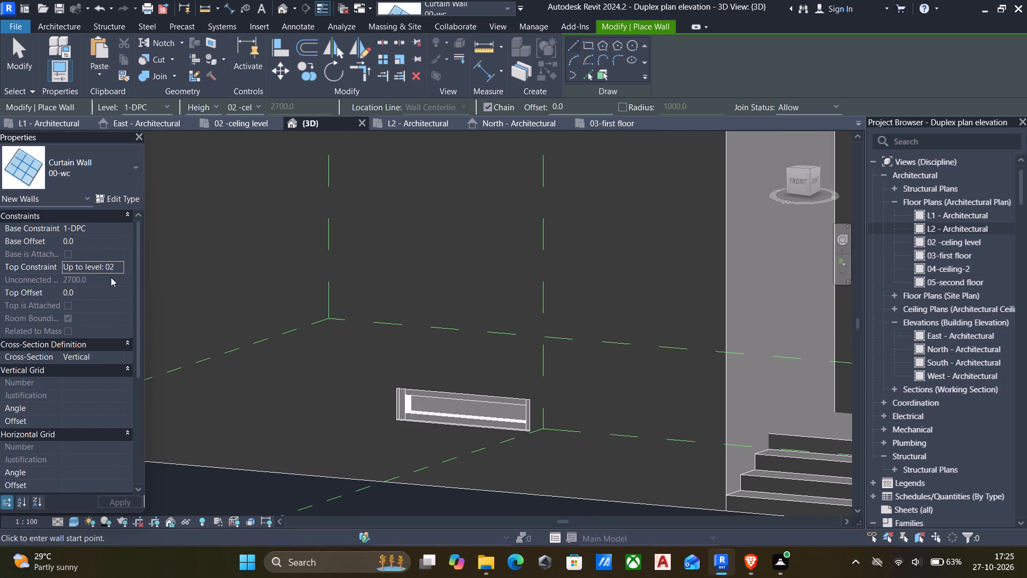
{"action": "left_click", "coordinate": [117, 267]}
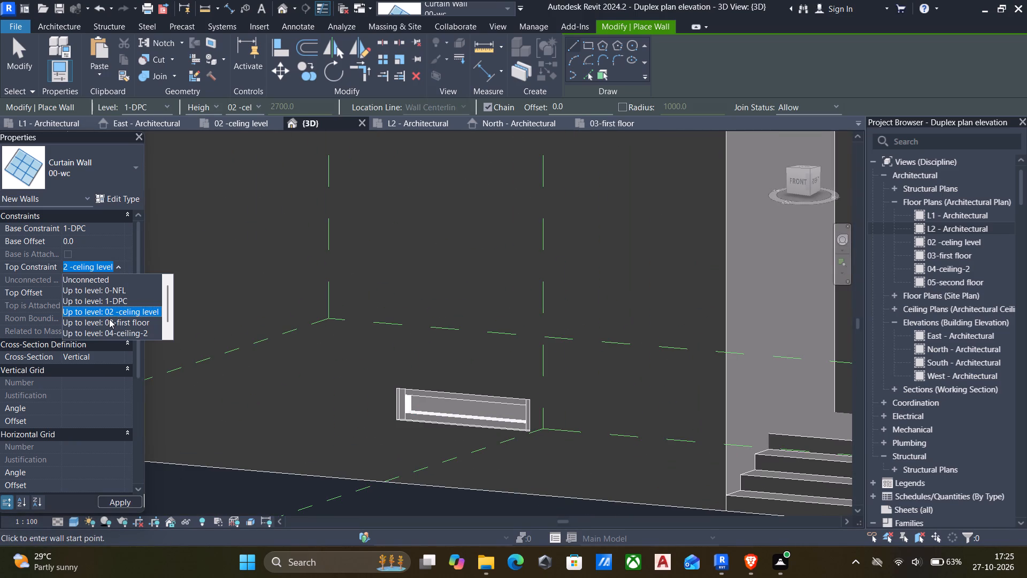
{"action": "left_click", "coordinate": [112, 321]}
{"action": "key", "text": "Escape"}
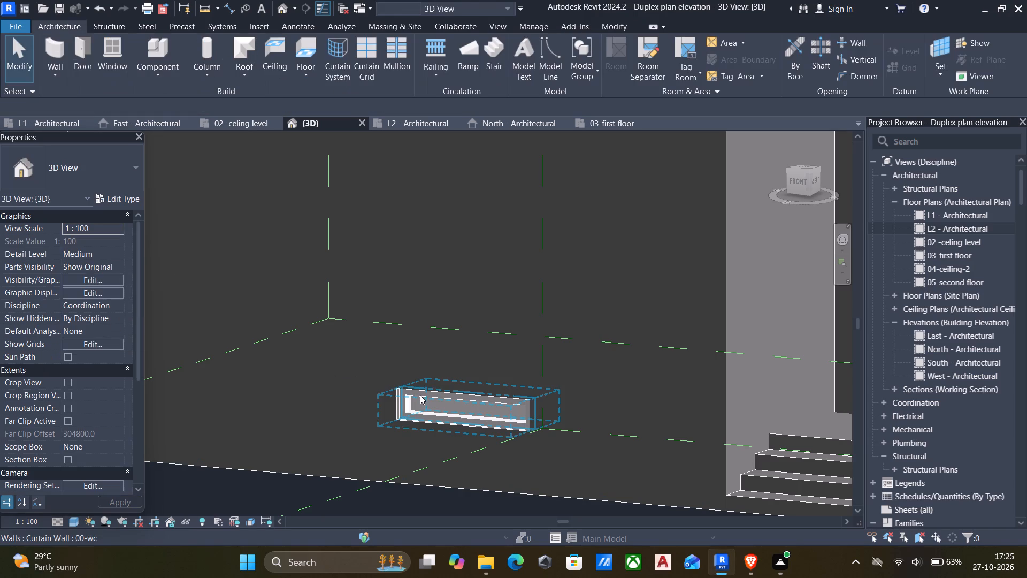
{"action": "key", "text": "Escape"}
Set the embedded front 00-wc curtain wall's top constraint to Up to level: 02 -celing level.
{"action": "left_click", "coordinate": [420, 395]}
{"action": "left_click", "coordinate": [117, 266]}
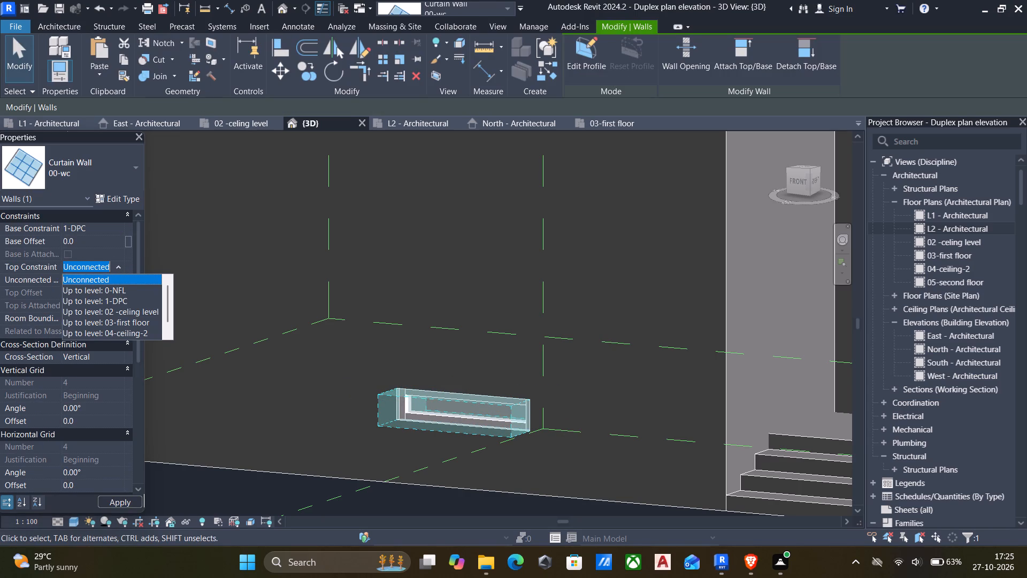
{"action": "left_click", "coordinate": [117, 298]}
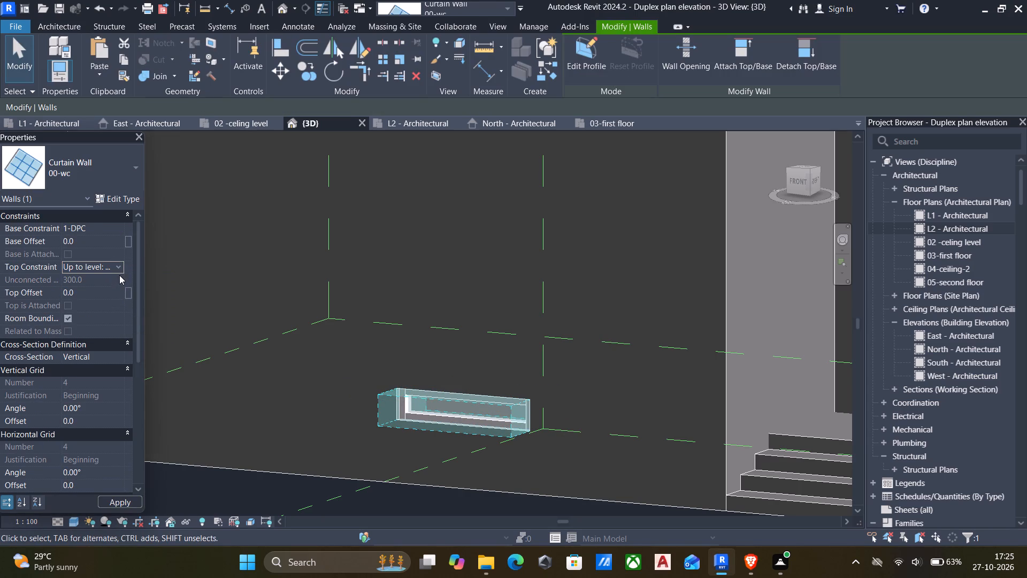
{"action": "left_click", "coordinate": [121, 271]}
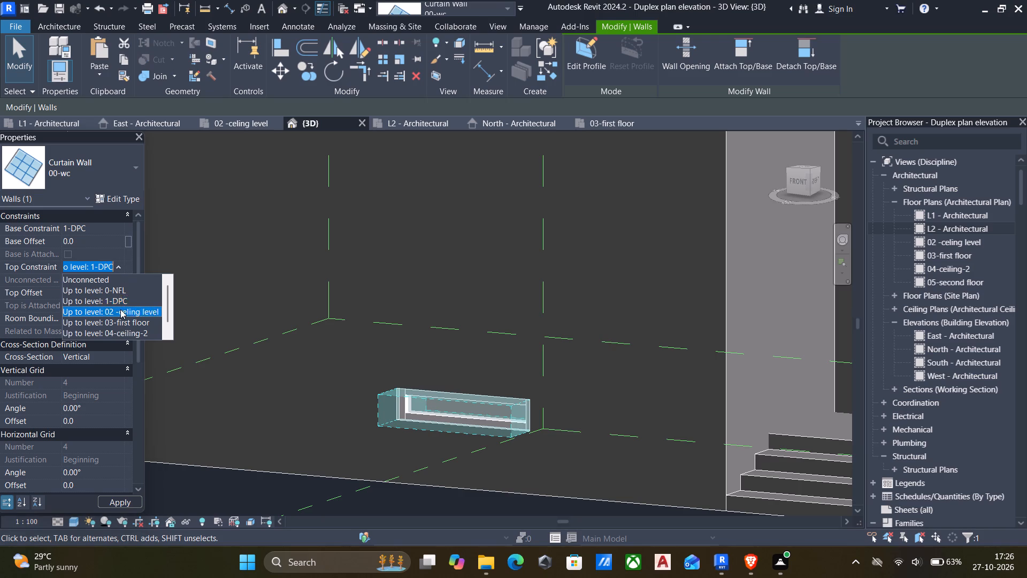
{"action": "left_click", "coordinate": [120, 309]}
Set the front curtain wall's base offset to 450 mm.
{"action": "scroll", "coordinate": [424, 354], "scroll_direction": "down", "scroll_amount": 6}
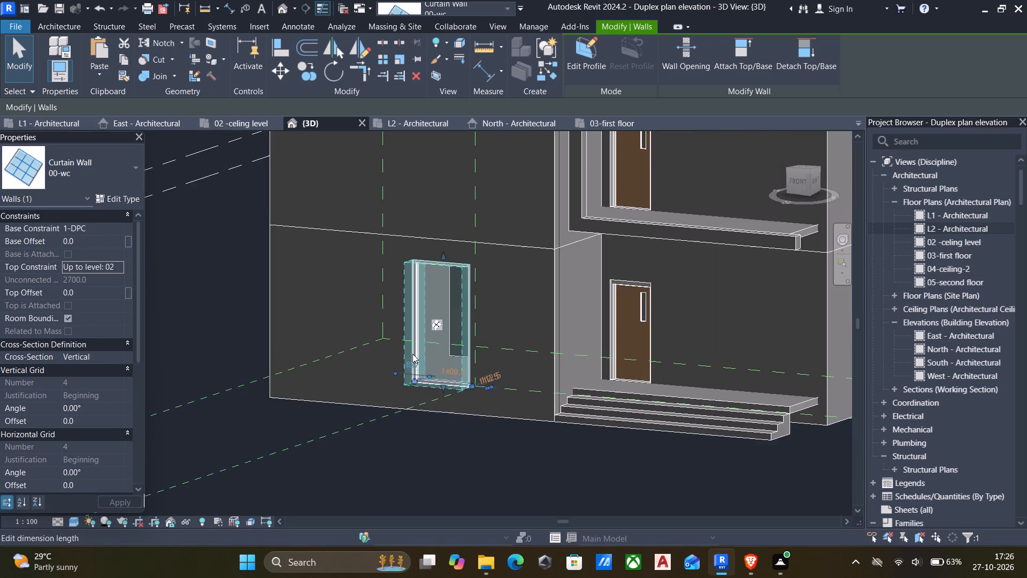
{"action": "scroll", "coordinate": [424, 365], "scroll_direction": "down", "scroll_amount": 2}
{"action": "left_click", "coordinate": [91, 240]}
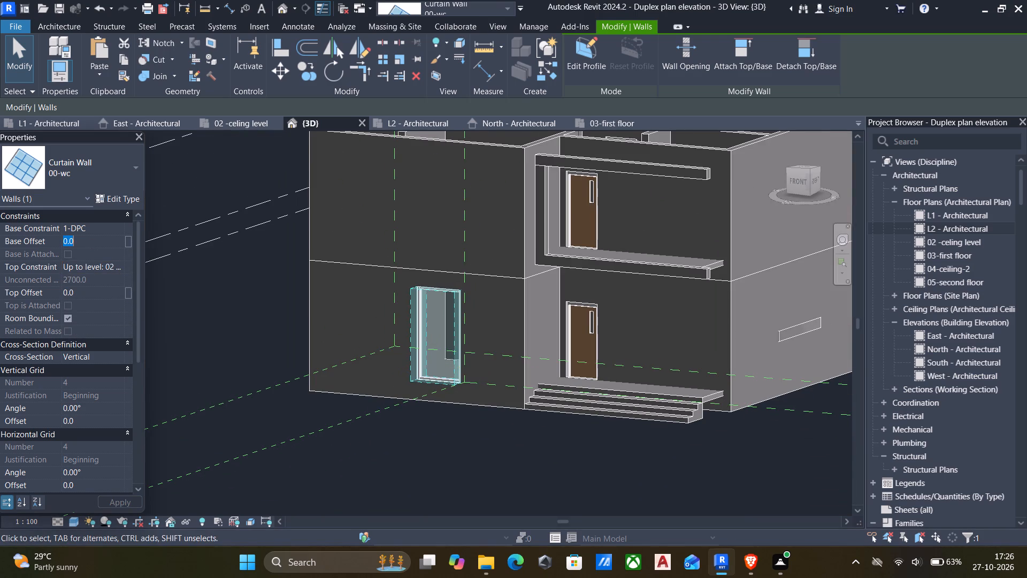
{"action": "type", "text": "300"}
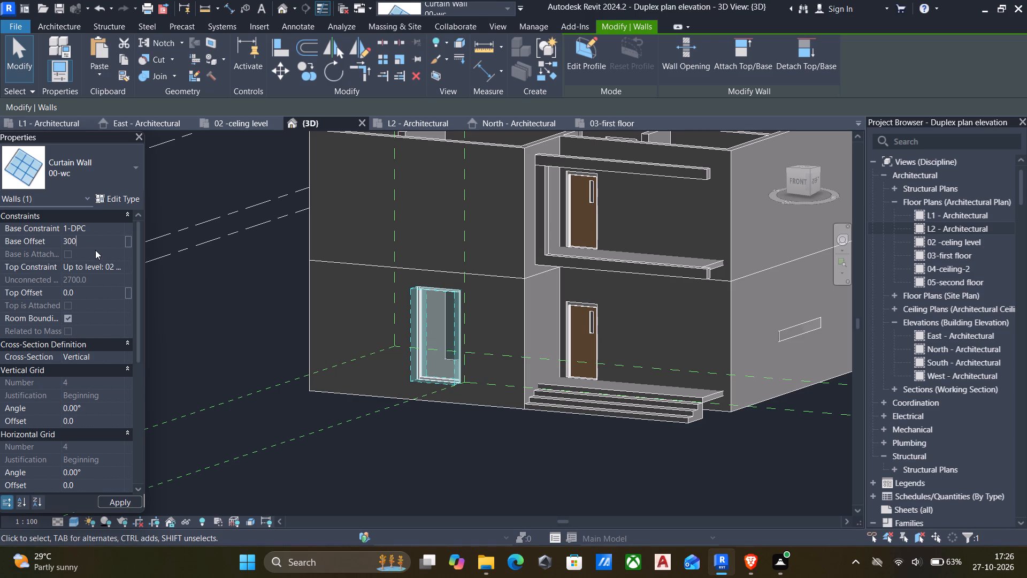
{"action": "left_click", "coordinate": [95, 241]}
{"action": "left_click_drag", "start_coordinate": [95, 241], "coordinate": [0, 241]}
{"action": "type", "text": "450"}
{"action": "left_click", "coordinate": [119, 498]}
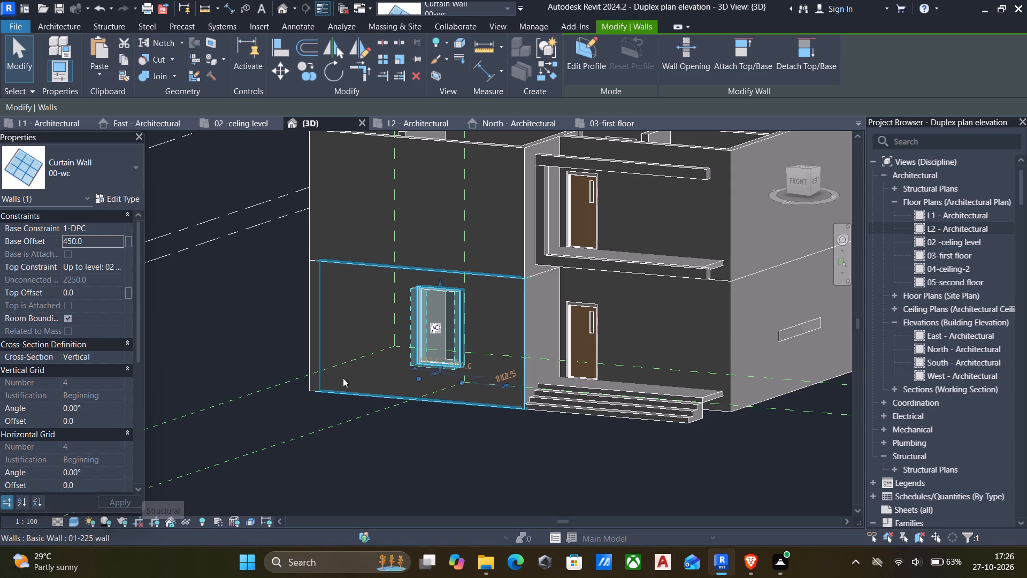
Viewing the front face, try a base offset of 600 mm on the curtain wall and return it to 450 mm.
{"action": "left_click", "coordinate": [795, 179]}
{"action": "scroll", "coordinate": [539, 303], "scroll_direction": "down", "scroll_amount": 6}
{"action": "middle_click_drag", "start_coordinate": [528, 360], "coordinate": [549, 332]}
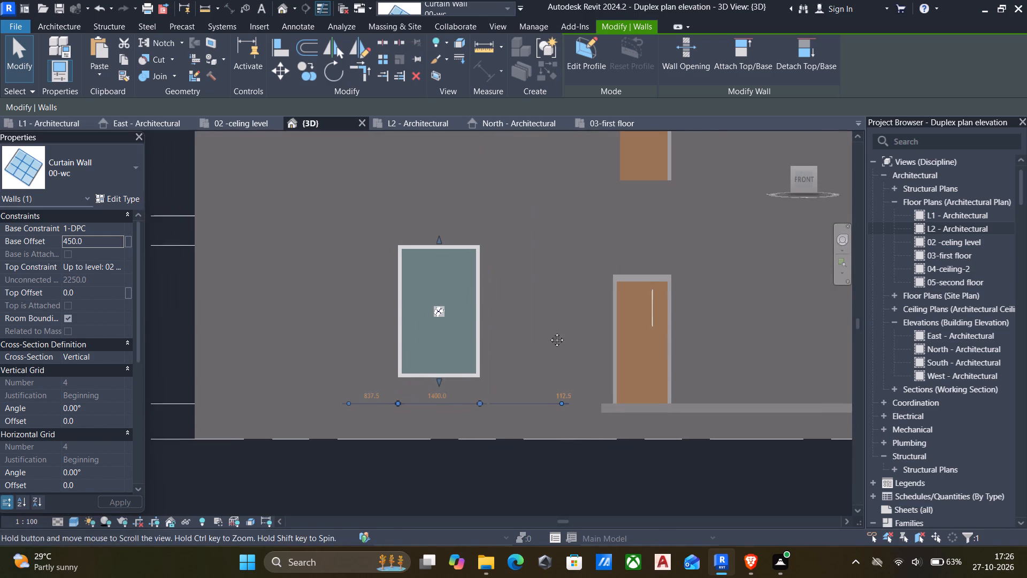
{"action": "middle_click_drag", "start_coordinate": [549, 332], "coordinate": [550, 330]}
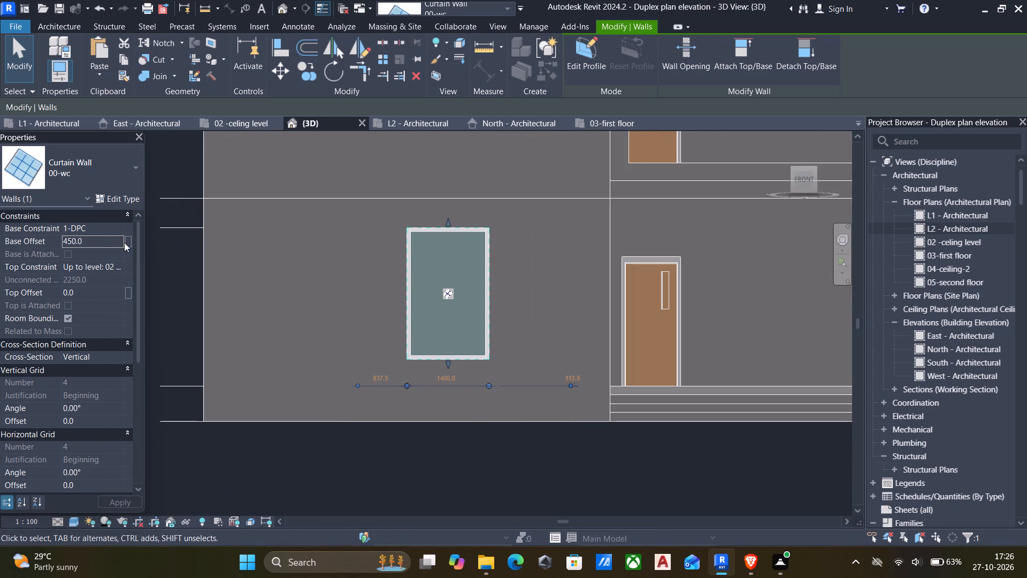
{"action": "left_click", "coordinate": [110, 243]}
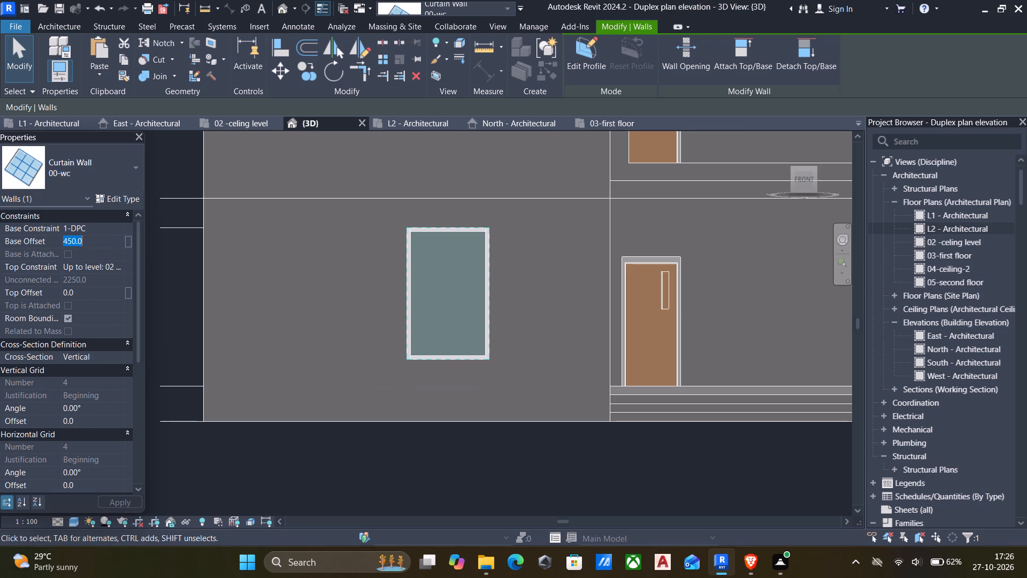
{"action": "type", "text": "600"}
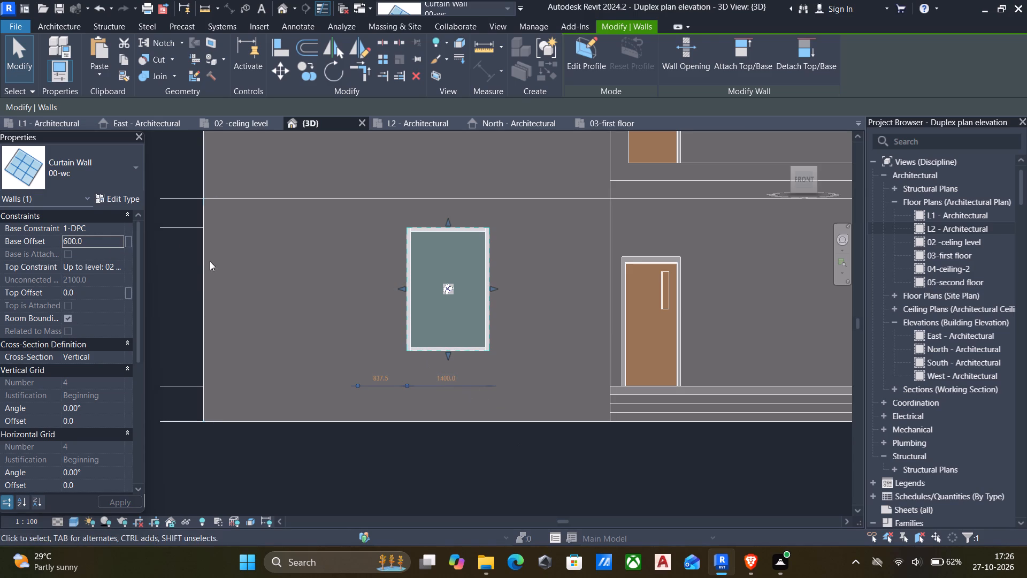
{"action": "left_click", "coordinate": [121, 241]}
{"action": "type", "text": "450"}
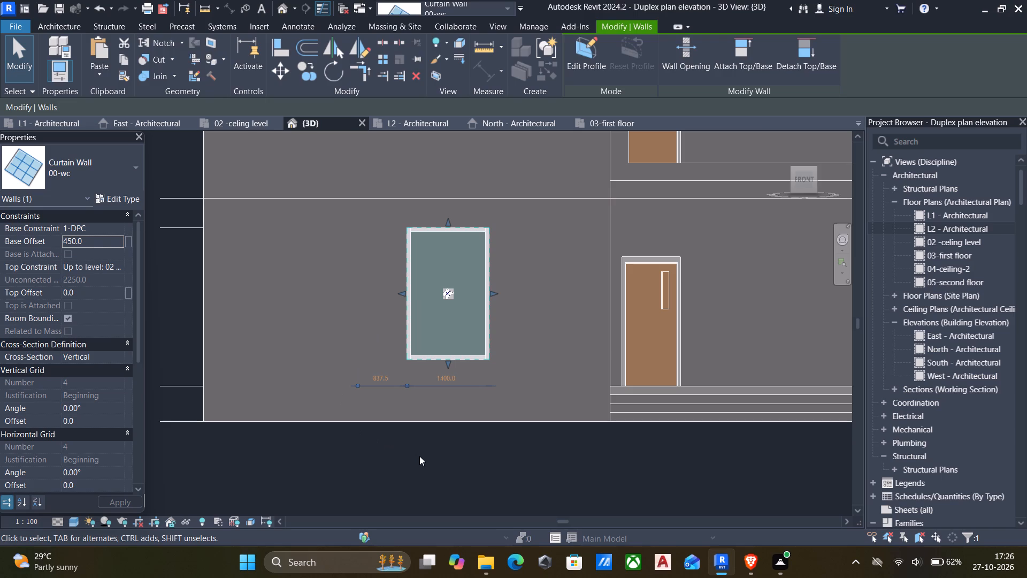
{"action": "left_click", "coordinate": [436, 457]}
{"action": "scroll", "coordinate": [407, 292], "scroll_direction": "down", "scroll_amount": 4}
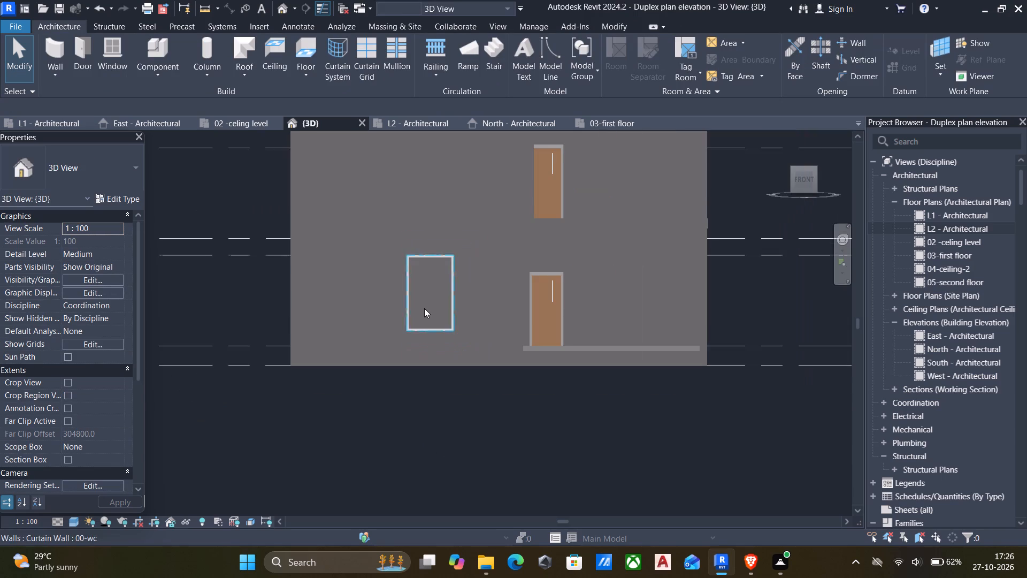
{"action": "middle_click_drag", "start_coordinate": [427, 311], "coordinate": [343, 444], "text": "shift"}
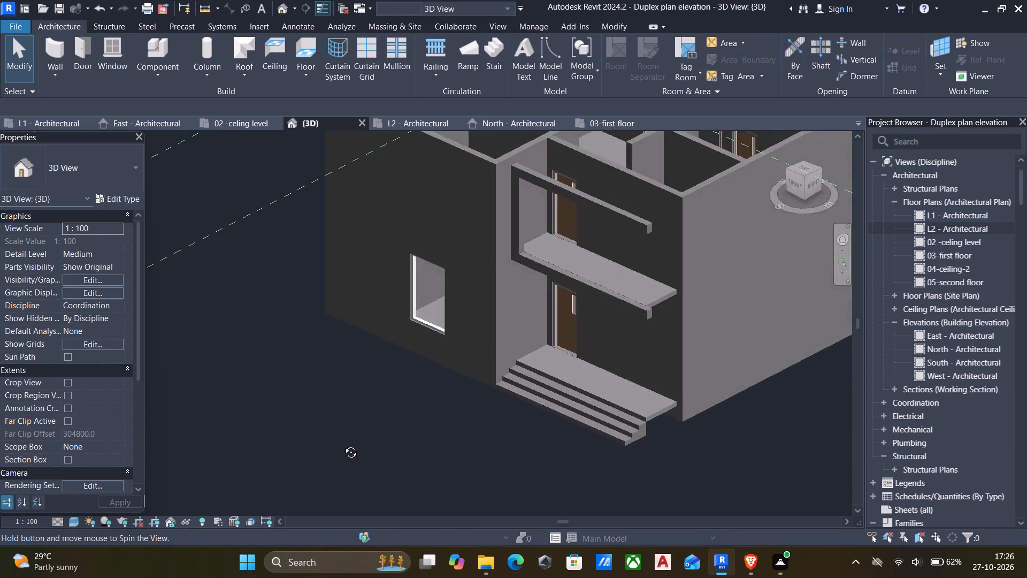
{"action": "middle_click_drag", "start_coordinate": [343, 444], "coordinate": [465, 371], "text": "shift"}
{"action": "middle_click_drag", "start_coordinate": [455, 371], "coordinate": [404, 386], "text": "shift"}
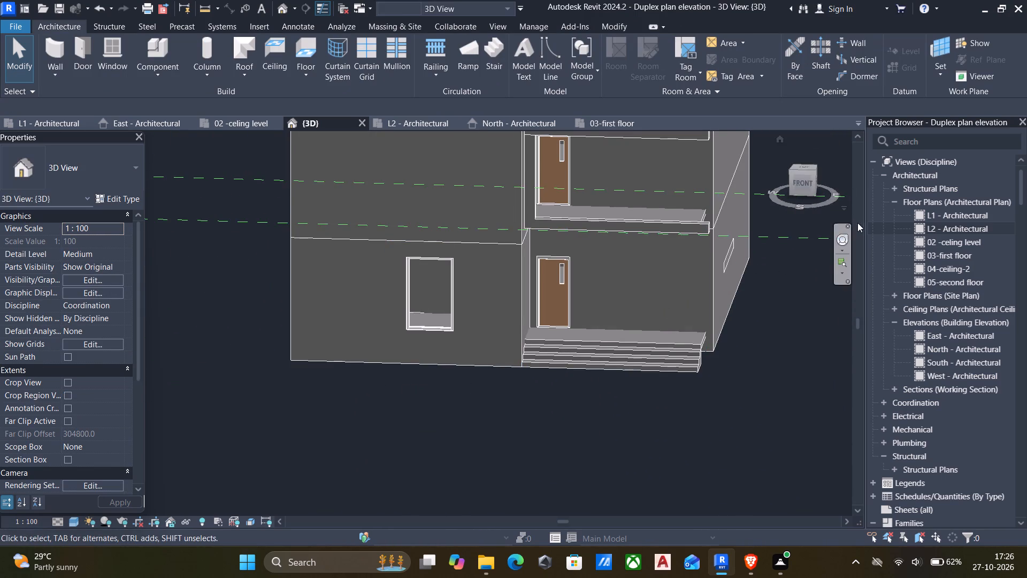
On the L2 plan, draw a second 00-wc curtain wall about 1400 mm long in the wall behind the entrance steps, beside the entrance door.
{"action": "double_click", "coordinate": [918, 224]}
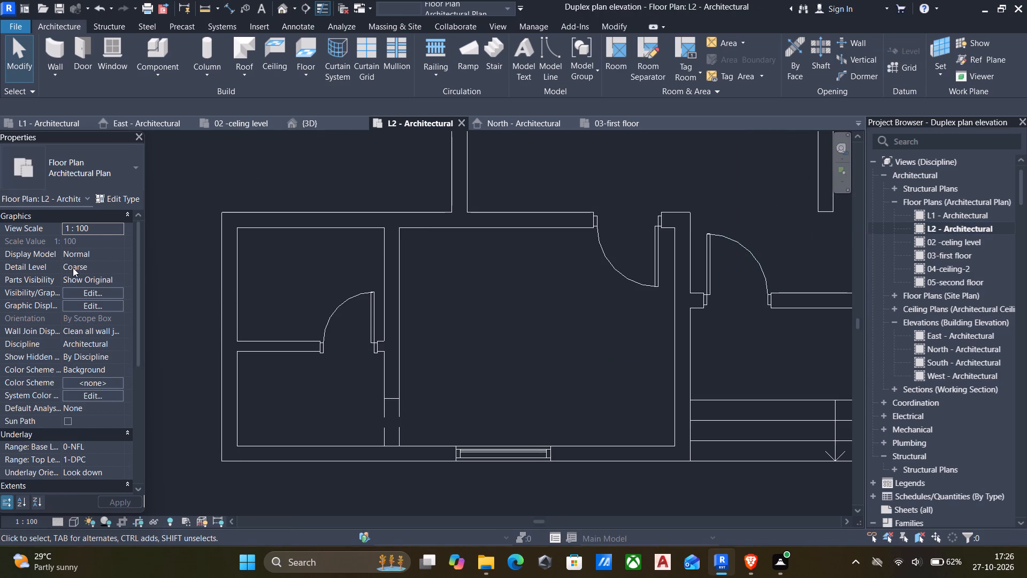
{"action": "scroll", "coordinate": [158, 306], "scroll_direction": "down", "scroll_amount": 6}
{"action": "middle_click_drag", "start_coordinate": [409, 358], "coordinate": [365, 366]}
{"action": "type", "text": "wa"}
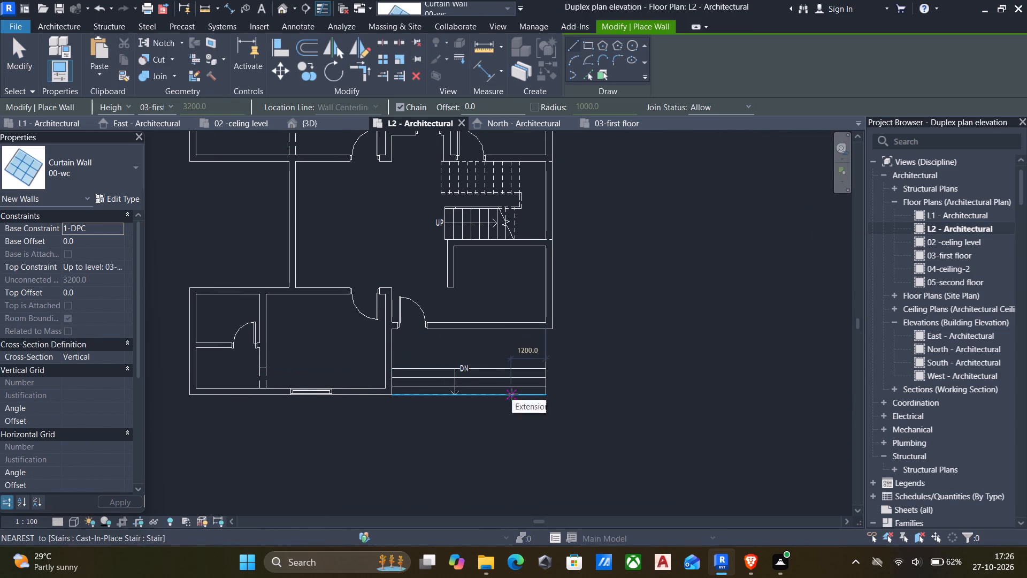
{"action": "scroll", "coordinate": [475, 326], "scroll_direction": "up", "scroll_amount": 3}
{"action": "left_click", "coordinate": [480, 323]}
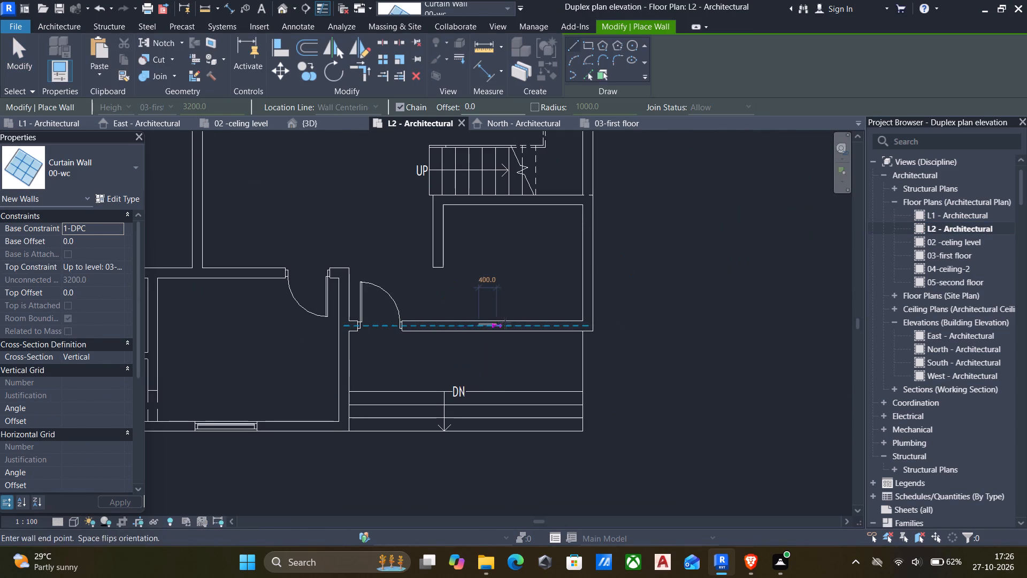
{"action": "left_click", "coordinate": [539, 326]}
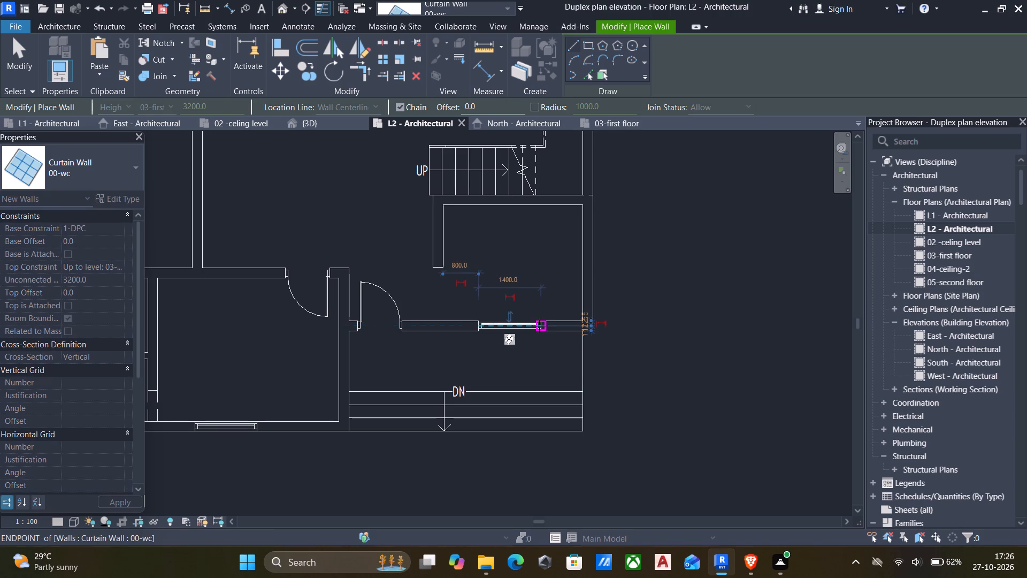
{"action": "key", "text": "Escape"}
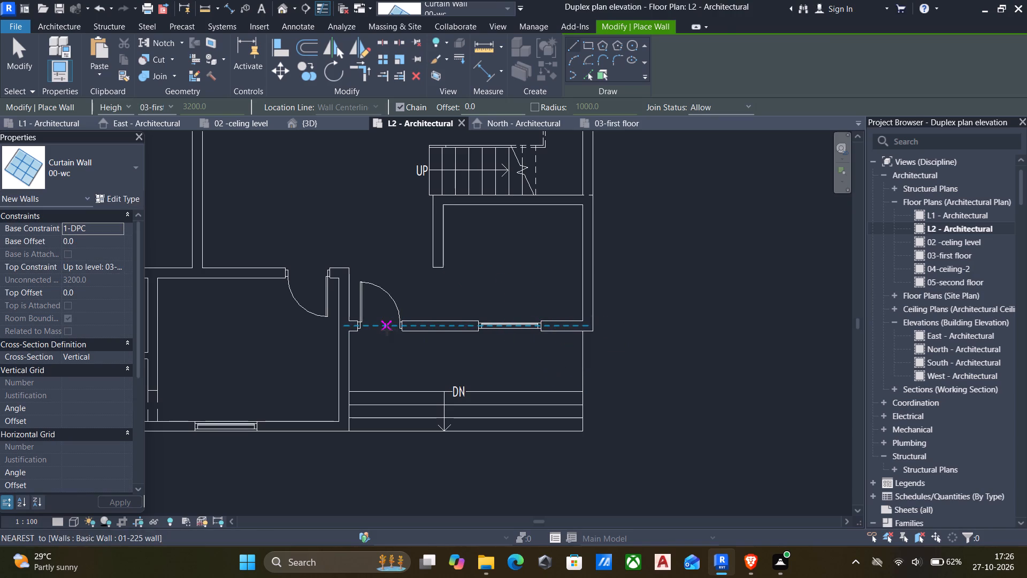
{"action": "key", "text": "Escape"}
{"action": "scroll", "coordinate": [470, 326], "scroll_direction": "down", "scroll_amount": 5}
{"action": "middle_click_drag", "start_coordinate": [457, 343], "coordinate": [546, 330]}
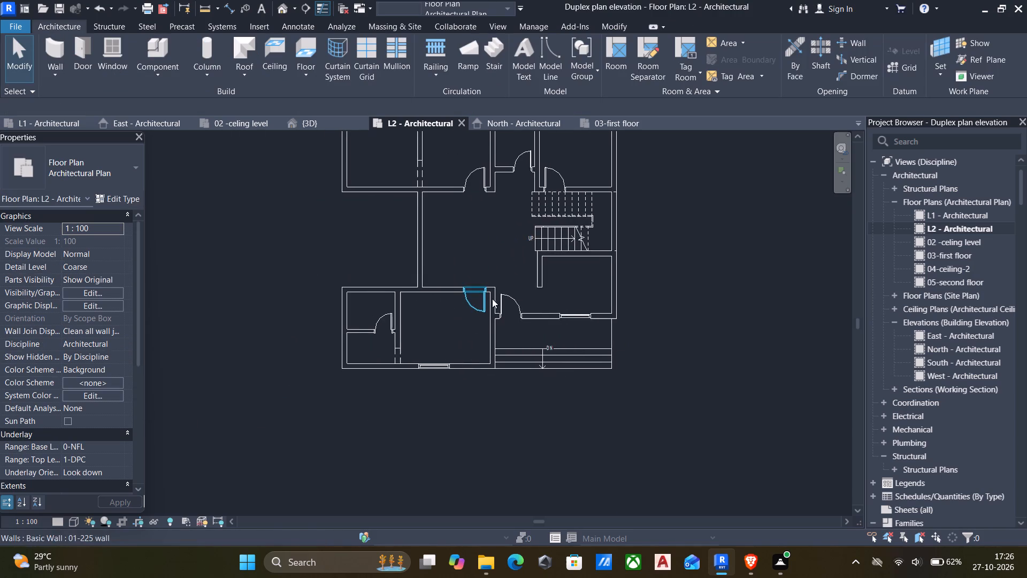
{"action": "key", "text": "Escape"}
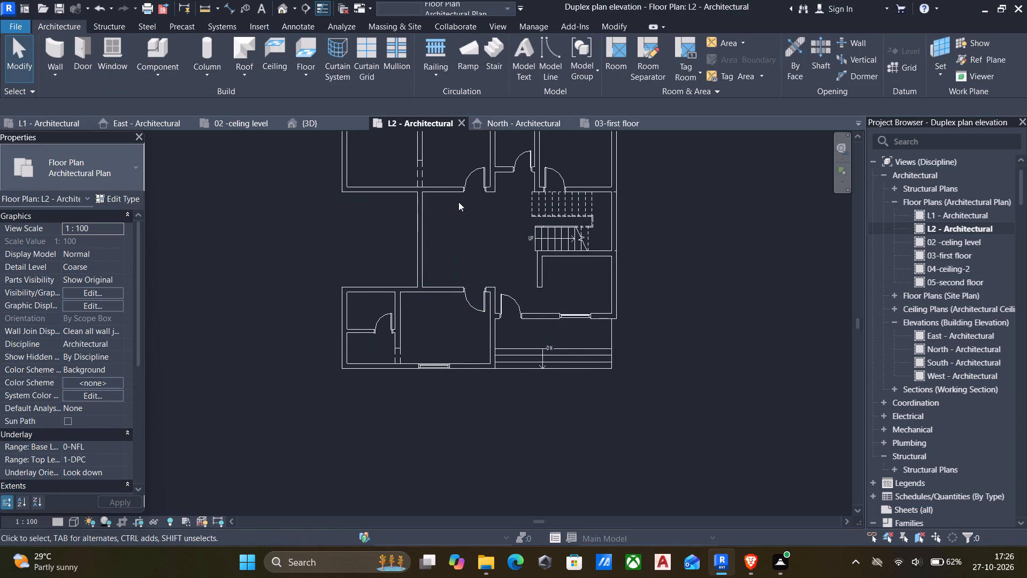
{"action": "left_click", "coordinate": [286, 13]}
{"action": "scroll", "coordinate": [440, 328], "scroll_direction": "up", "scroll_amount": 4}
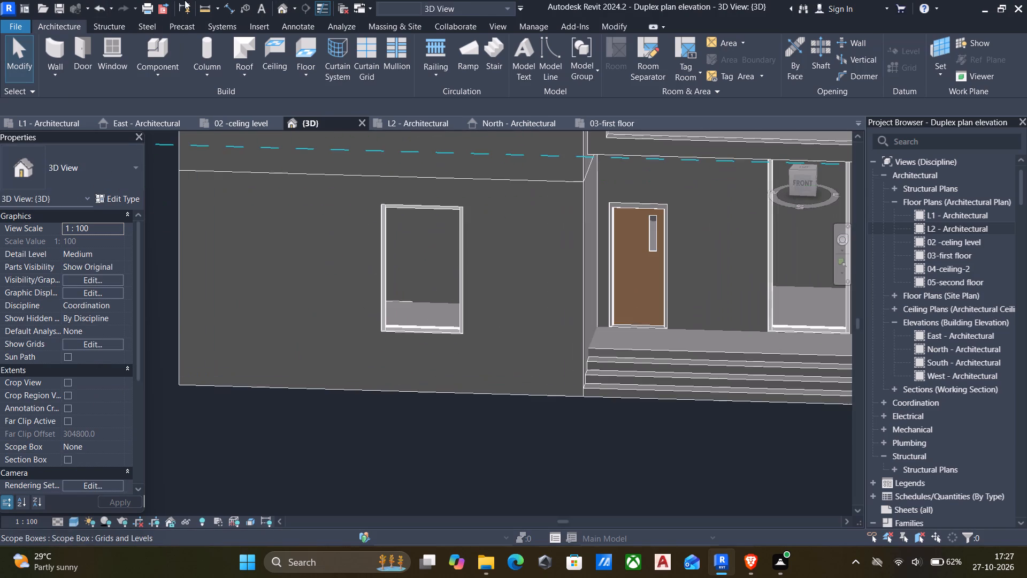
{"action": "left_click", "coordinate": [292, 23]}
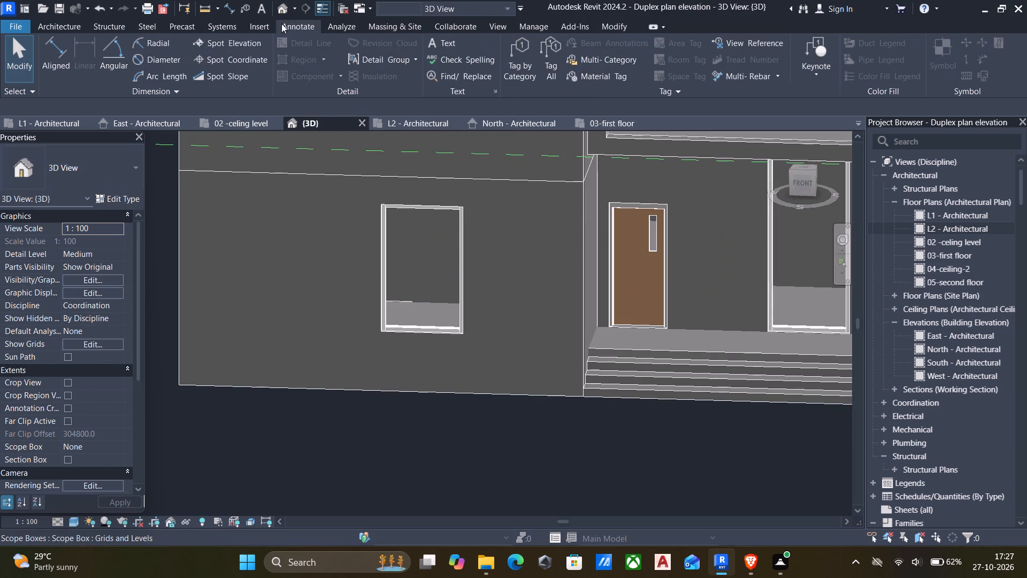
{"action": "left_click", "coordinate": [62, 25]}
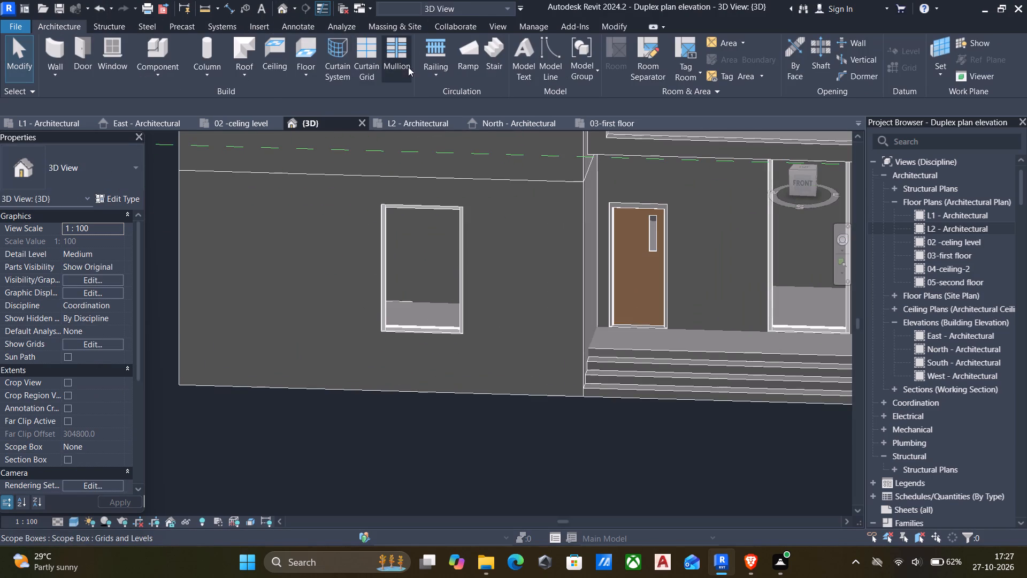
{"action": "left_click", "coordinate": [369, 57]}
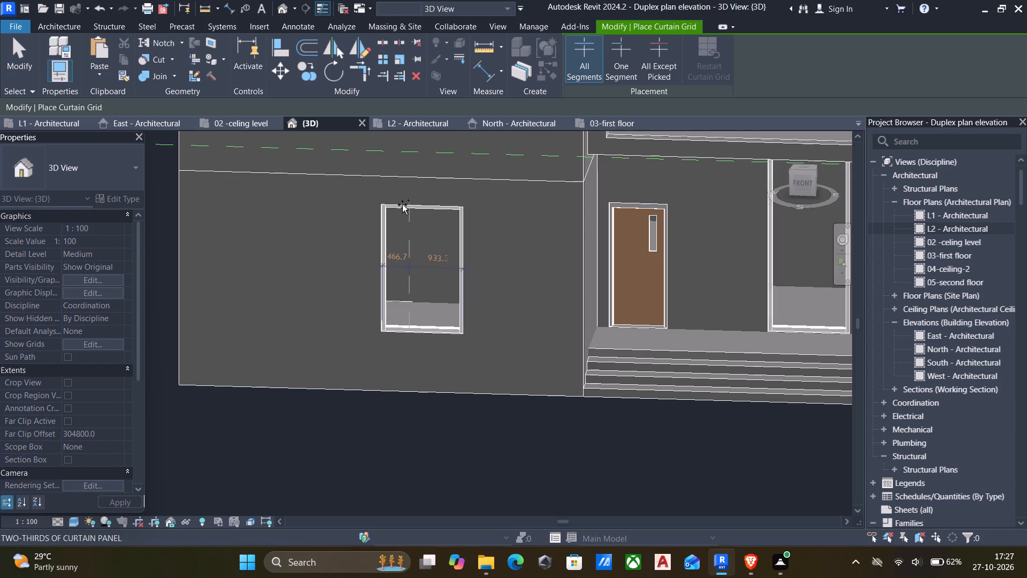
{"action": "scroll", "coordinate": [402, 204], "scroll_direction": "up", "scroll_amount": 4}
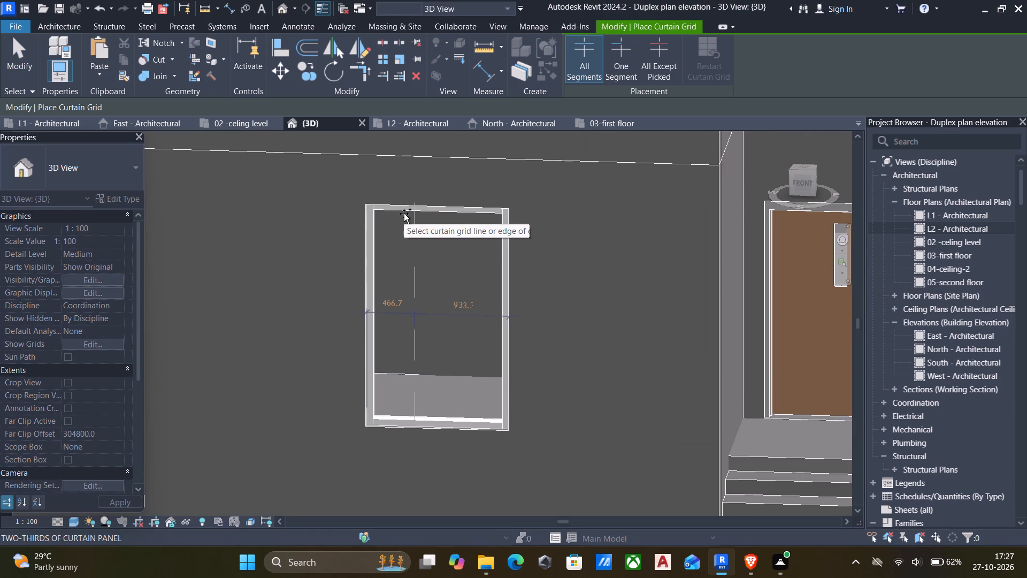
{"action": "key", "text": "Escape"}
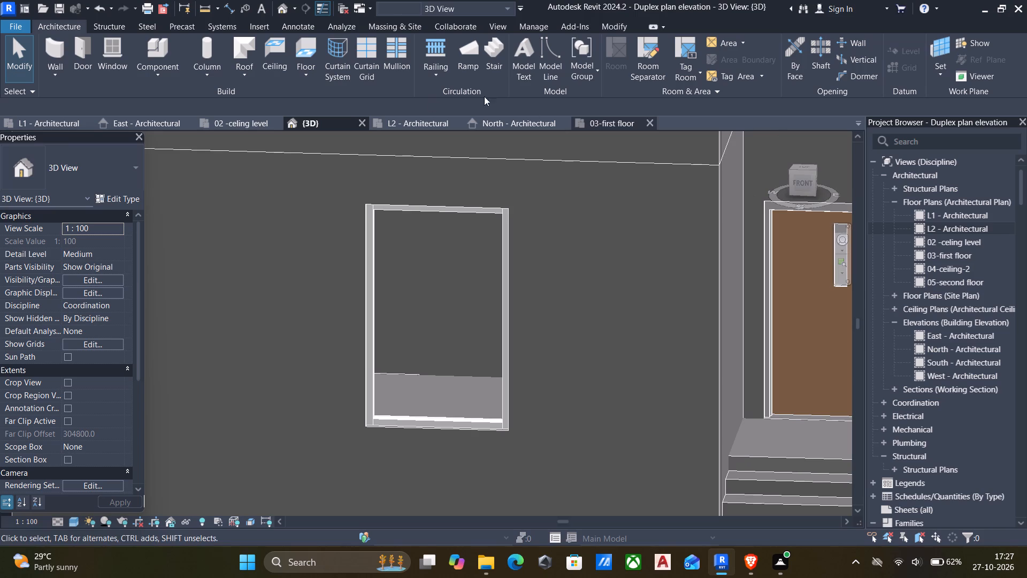
On the L2 plan, set the length of the front room's 00-wc curtain wall to 1800 mm.
{"action": "double_click", "coordinate": [913, 226]}
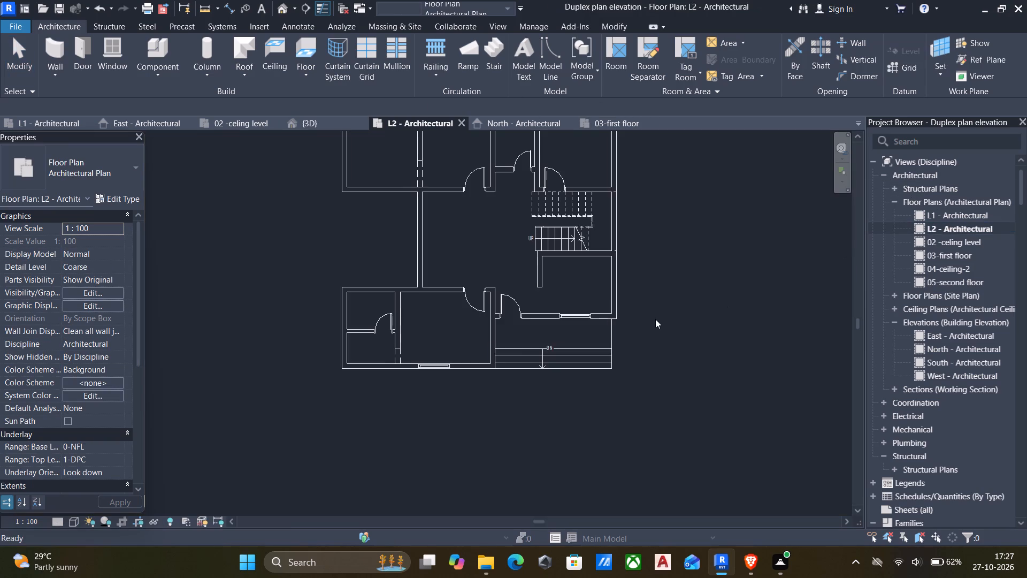
{"action": "left_click", "coordinate": [440, 364]}
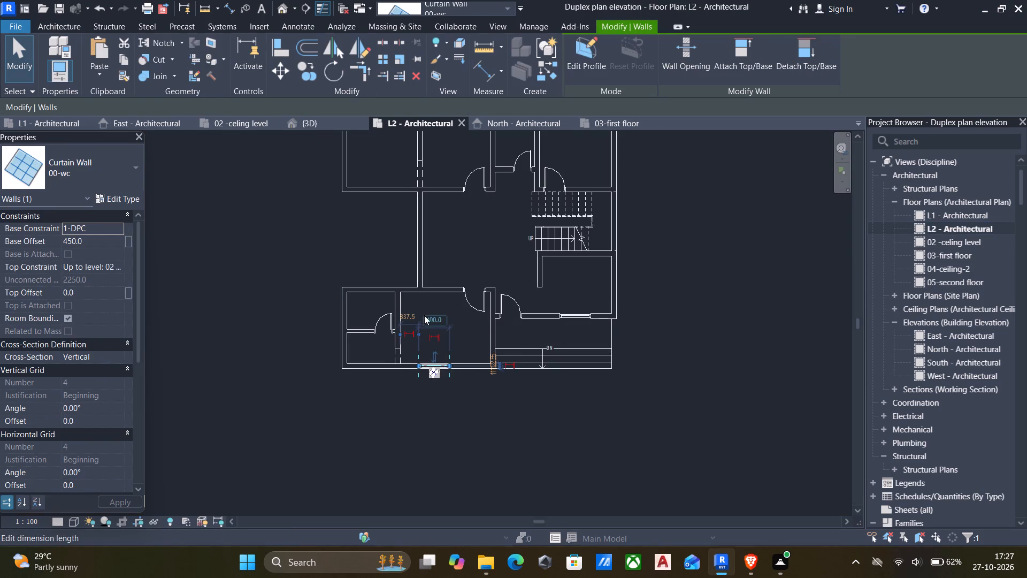
{"action": "left_click", "coordinate": [425, 315]}
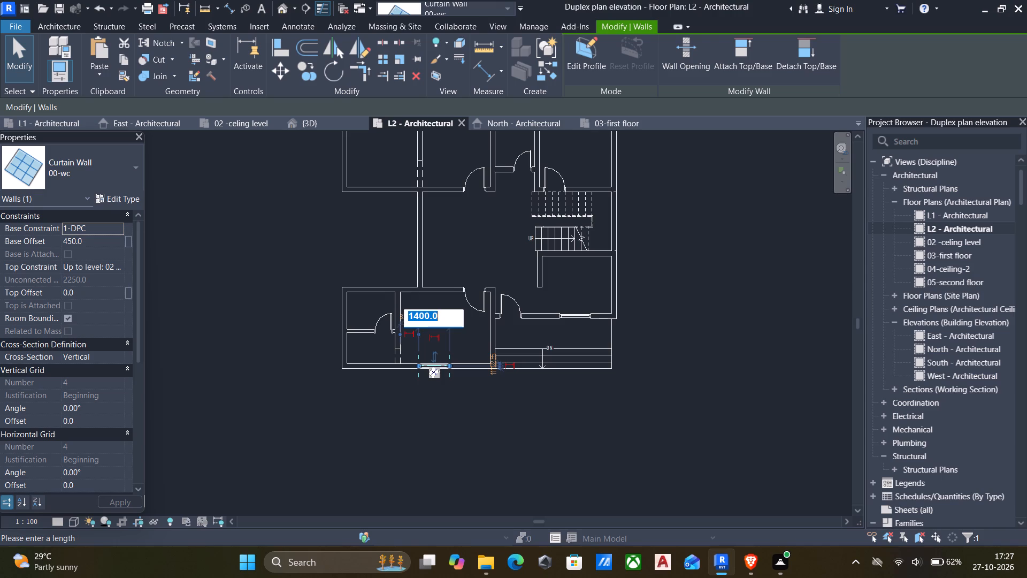
{"action": "type", "text": "800"}
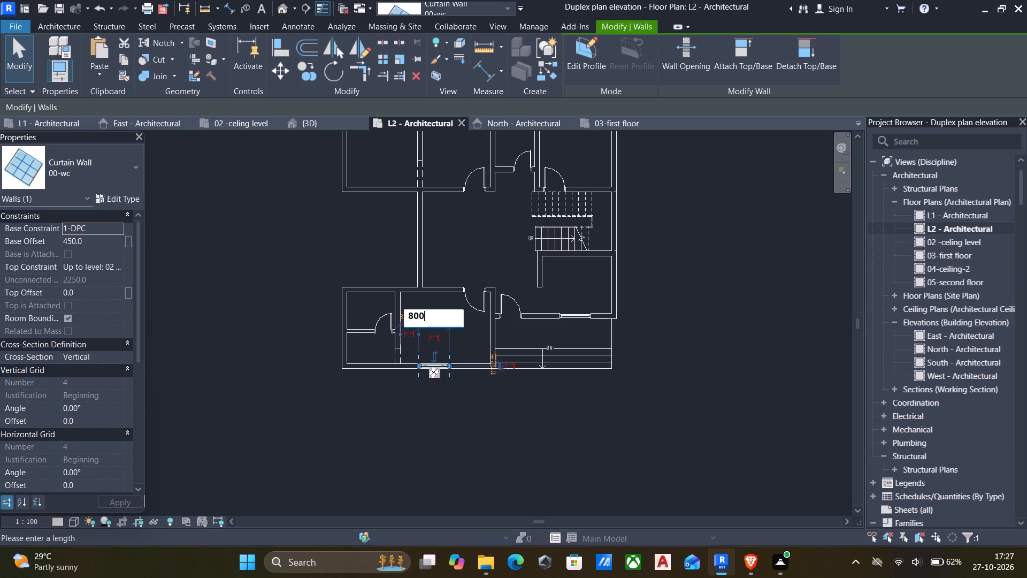
{"action": "key", "text": "BackSpace"}
{"action": "key", "text": "BackSpace"}
{"action": "key", "text": "BackSpace"}
{"action": "key", "text": "BackSpace"}
{"action": "key", "text": "BackSpace"}
{"action": "key", "text": "BackSpace"}
{"action": "key", "text": "BackSpace"}
{"action": "type", "text": "1800"}
{"action": "key", "text": "Return"}
{"action": "left_click", "coordinate": [448, 413]}
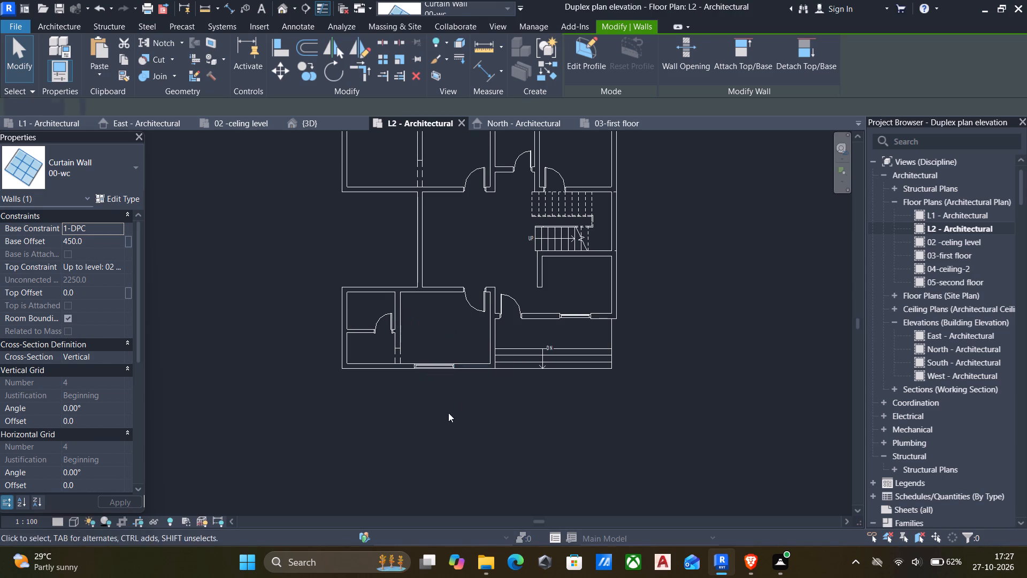
Set the length of the 00-wc curtain wall behind the entrance steps to 1800 mm.
{"action": "left_click", "coordinate": [581, 317]}
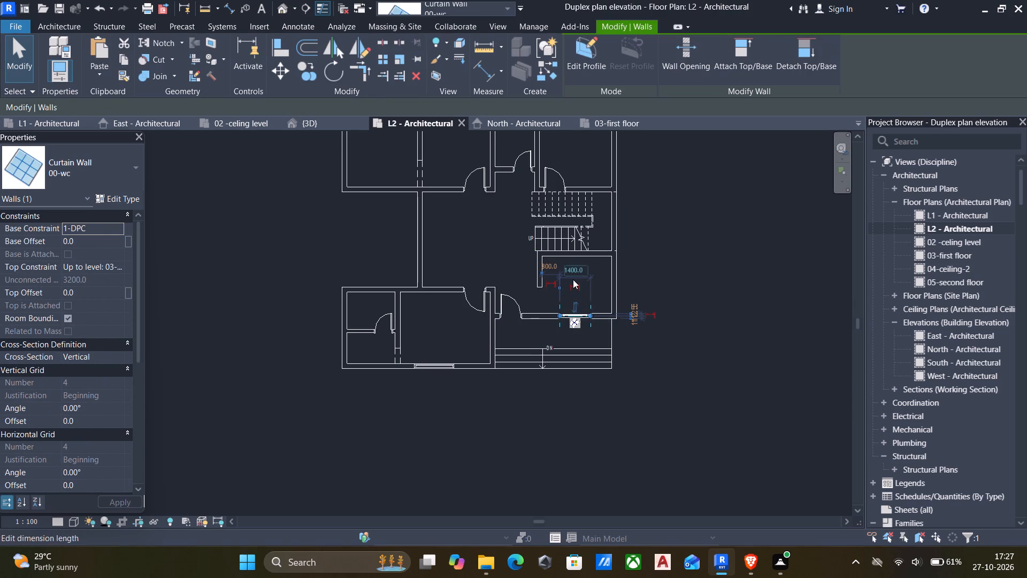
{"action": "left_click", "coordinate": [573, 279]}
{"action": "type", "text": "18000"}
{"action": "key", "text": "BackSpace"}
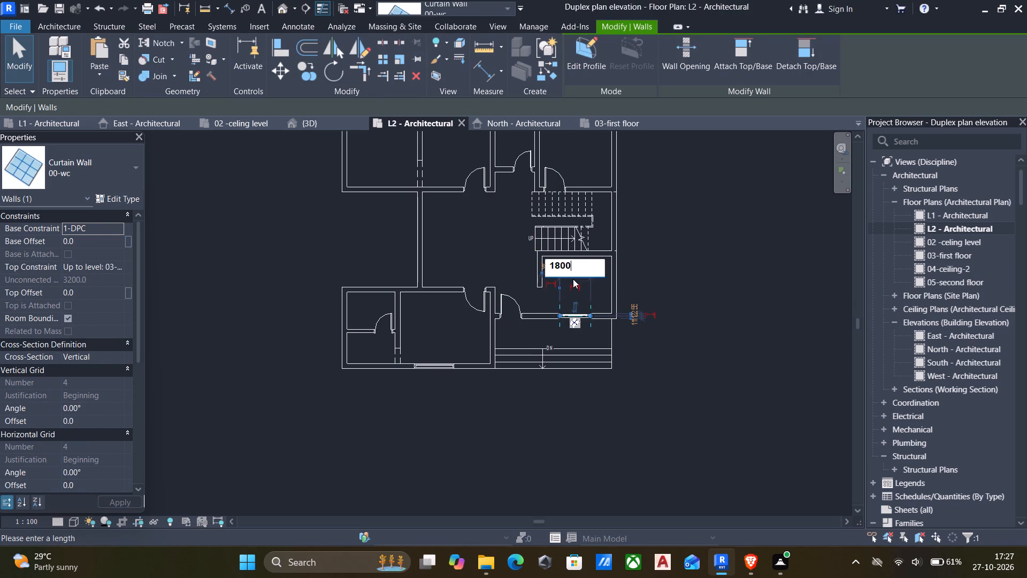
{"action": "key", "text": "plus"}
{"action": "key", "text": "BackSpace"}
{"action": "key", "text": "Return"}
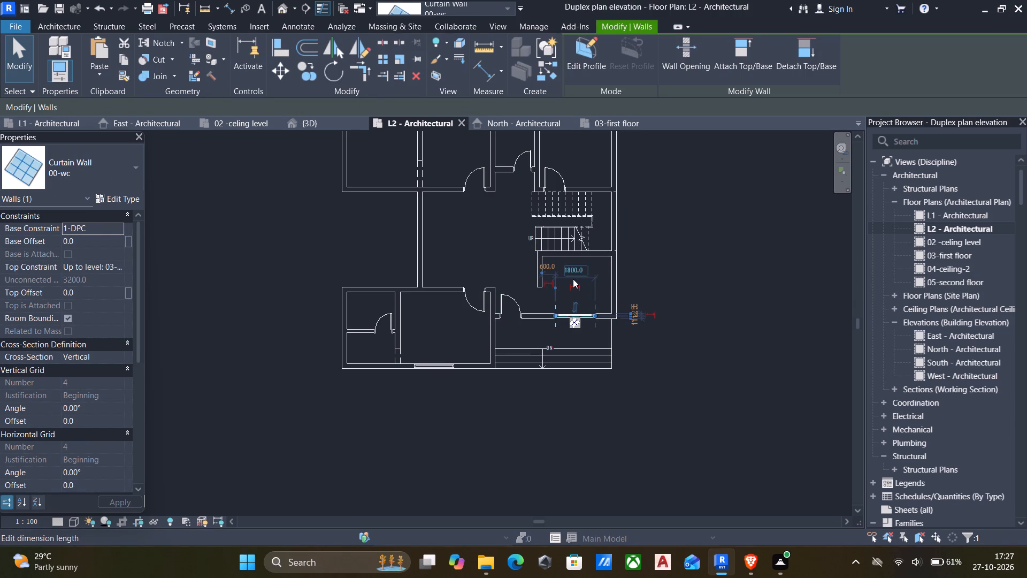
{"action": "left_click", "coordinate": [694, 402]}
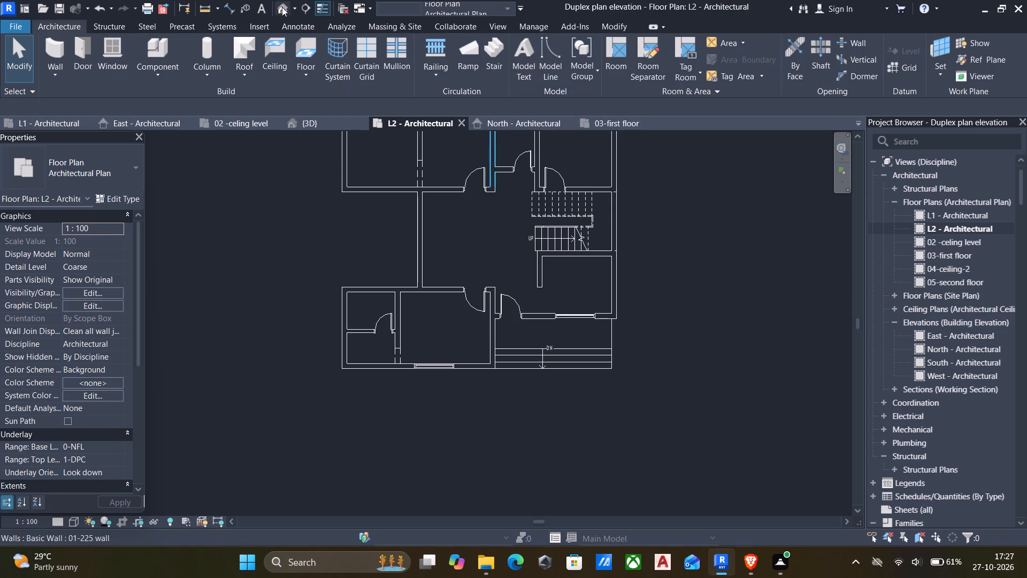
In the 3D view, add two vertical curtain grid lines to the front room's curtain wall, dividing it into 600 mm panels.
{"action": "left_click", "coordinate": [276, 9]}
{"action": "scroll", "coordinate": [449, 313], "scroll_direction": "down", "scroll_amount": 3}
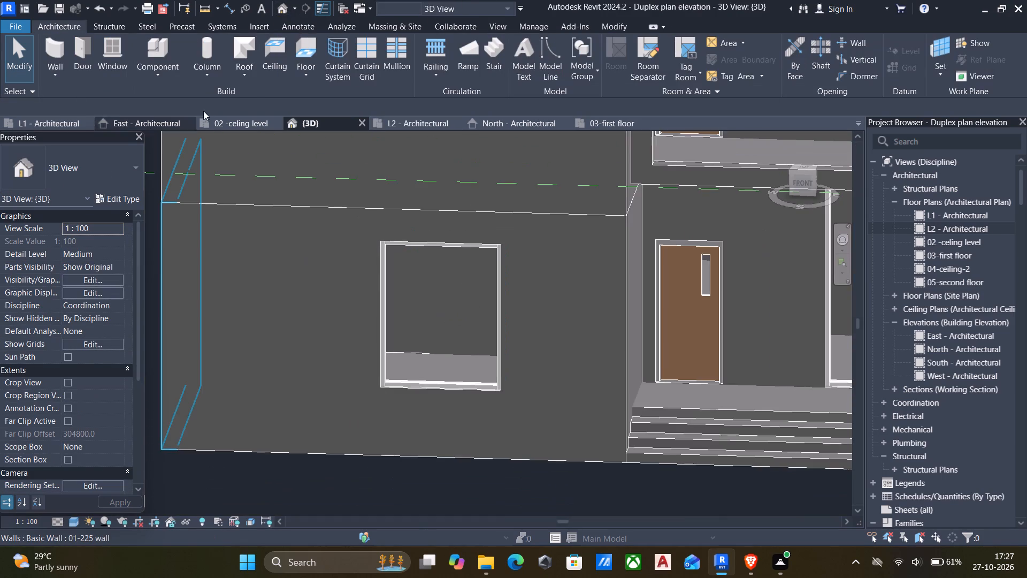
{"action": "left_click", "coordinate": [365, 49]}
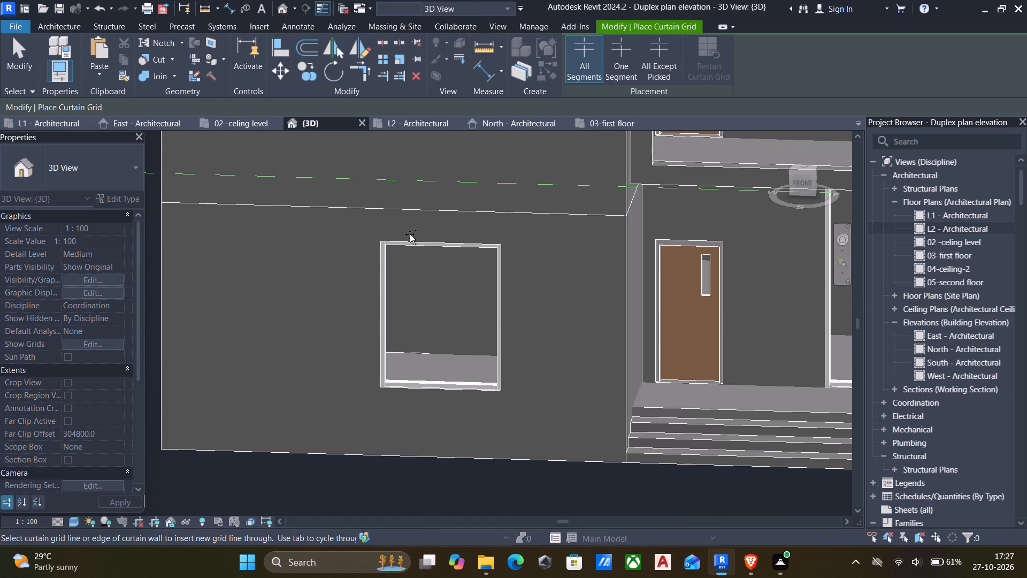
{"action": "left_click", "coordinate": [427, 248]}
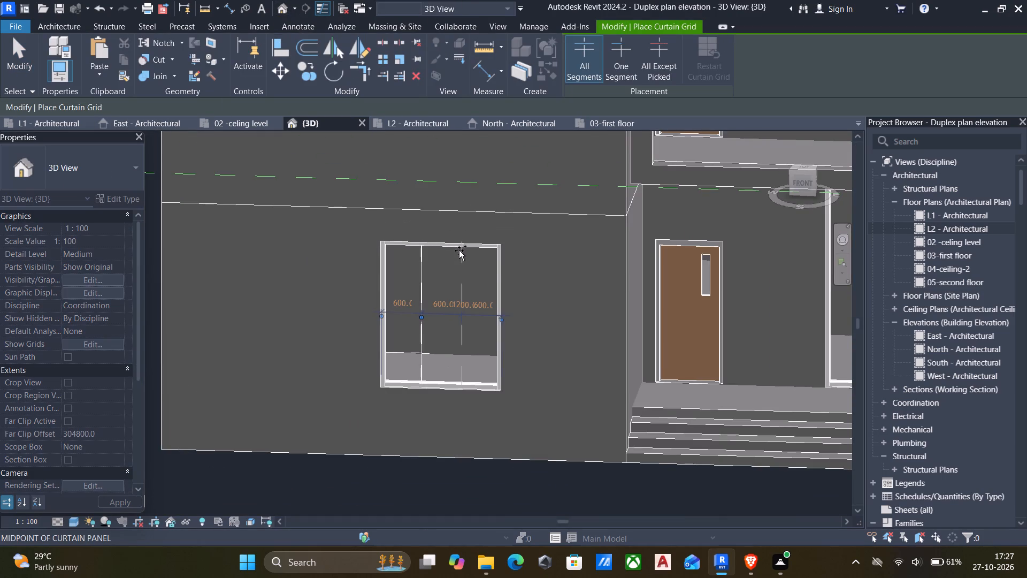
{"action": "left_click", "coordinate": [459, 250]}
{"action": "scroll", "coordinate": [620, 282], "scroll_direction": "down", "scroll_amount": 4}
{"action": "middle_click_drag", "start_coordinate": [615, 283], "coordinate": [475, 297]}
{"action": "scroll", "coordinate": [587, 278], "scroll_direction": "up", "scroll_amount": 3}
{"action": "scroll", "coordinate": [596, 283], "scroll_direction": "down", "scroll_amount": 4}
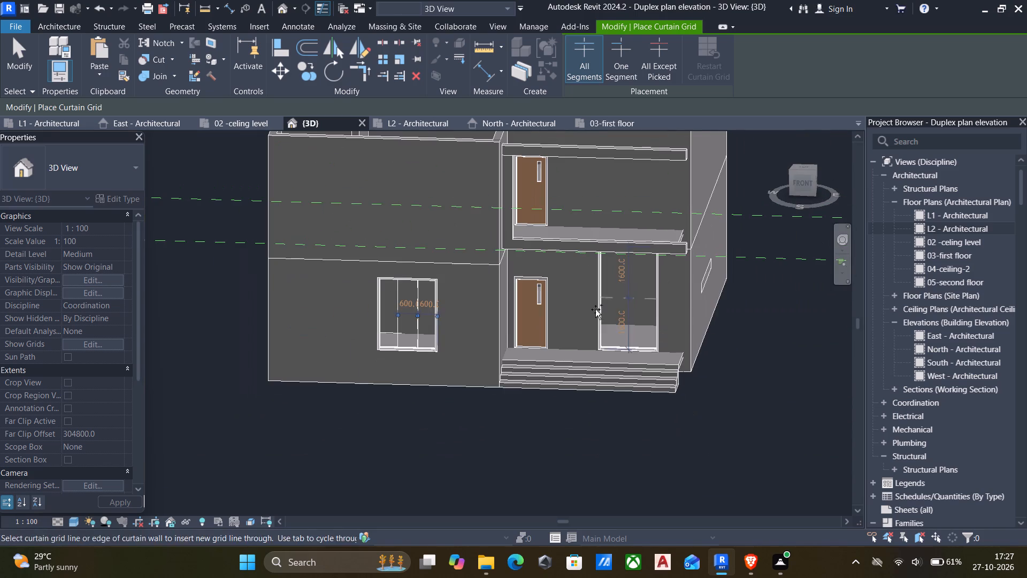
{"action": "key", "text": "Escape"}
{"action": "key", "text": "Escape"}
Set the base offset of the curtain wall beside the entrance door to 450 mm.
{"action": "left_click", "coordinate": [611, 351]}
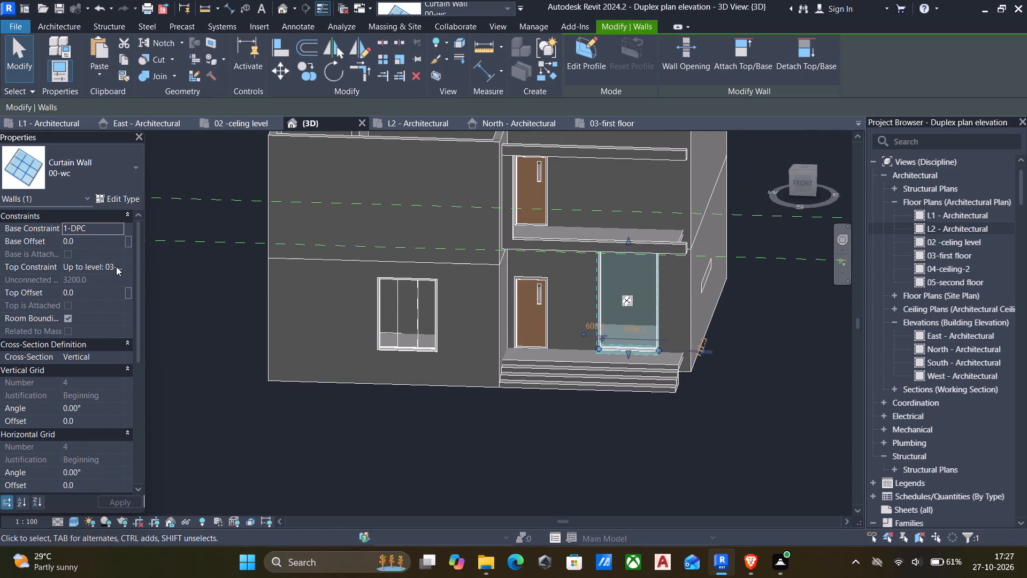
{"action": "left_click", "coordinate": [107, 249]}
{"action": "left_click", "coordinate": [83, 241]}
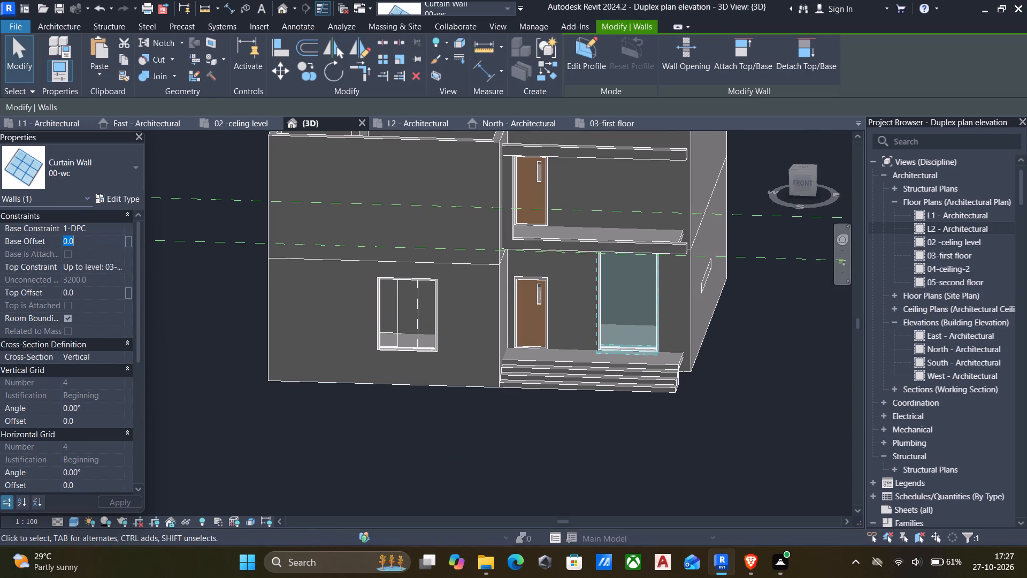
{"action": "key", "text": "4"}
{"action": "type", "text": "50"}
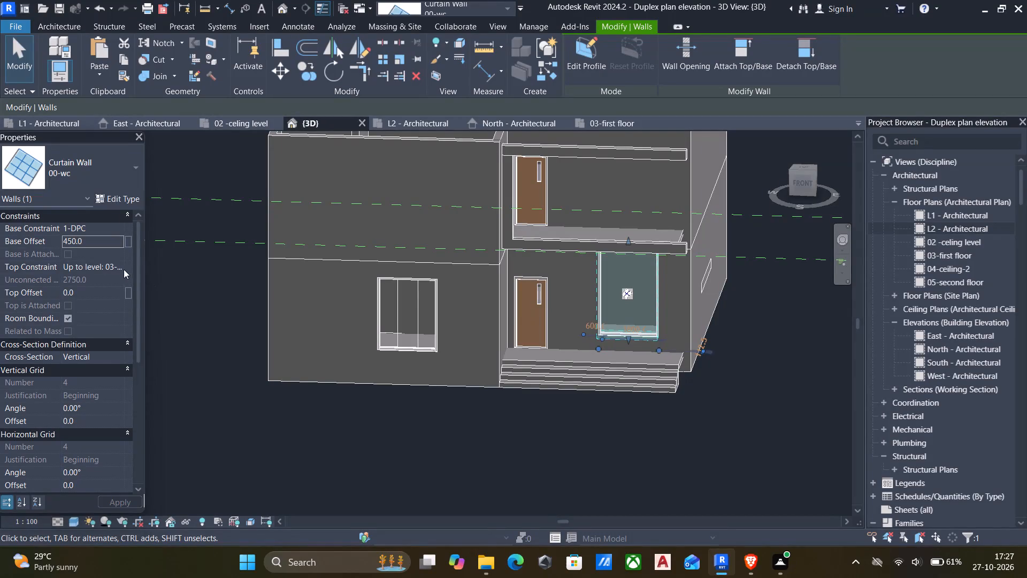
Set the entrance curtain wall's top constraint to Up to level: 02 -celing level.
{"action": "left_click", "coordinate": [117, 265]}
{"action": "scroll", "coordinate": [127, 319], "scroll_direction": "down", "scroll_amount": 4}
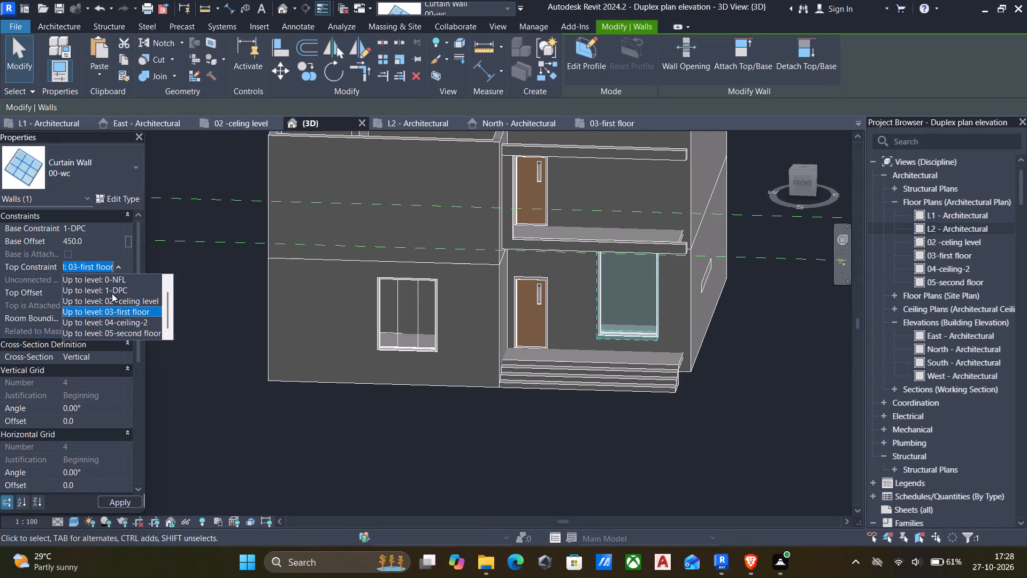
{"action": "left_click", "coordinate": [114, 300]}
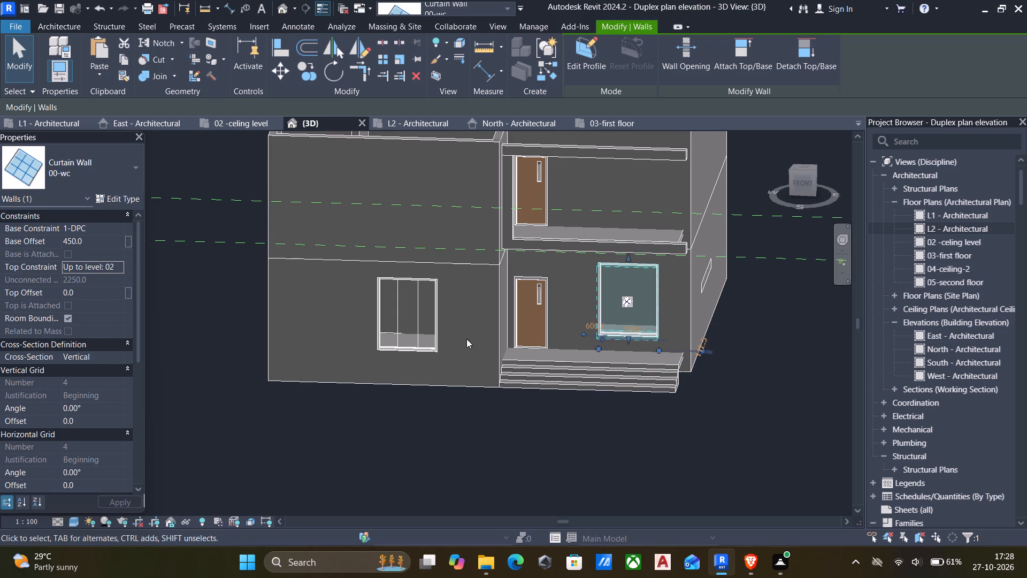
{"action": "key", "text": "Escape"}
Add two vertical curtain grid lines to the entrance curtain wall, dividing it into three 600 mm panels.
{"action": "scroll", "coordinate": [447, 371], "scroll_direction": "down", "scroll_amount": 6}
{"action": "middle_click_drag", "start_coordinate": [448, 375], "coordinate": [428, 322]}
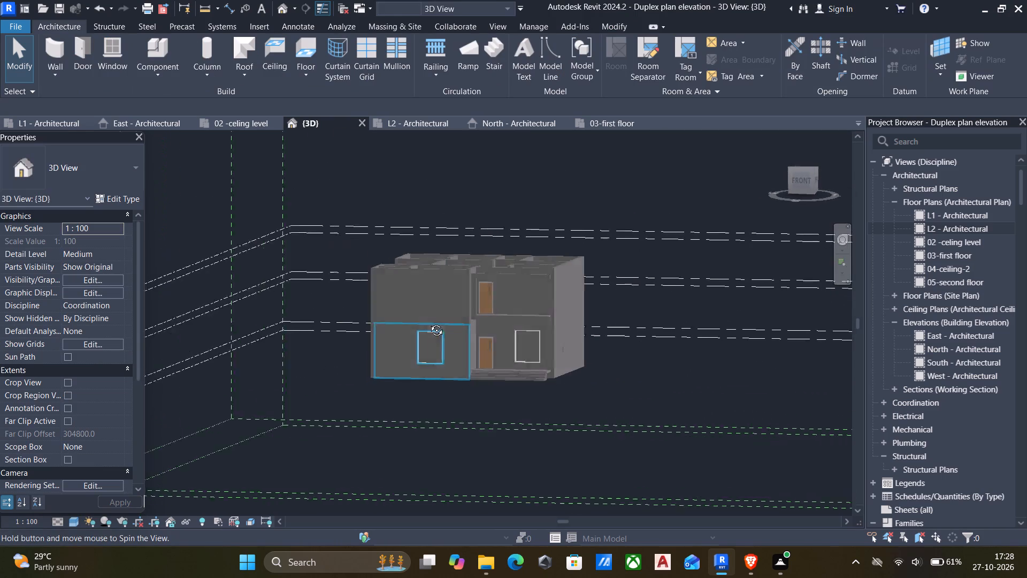
{"action": "middle_click_drag", "start_coordinate": [428, 322], "coordinate": [449, 355]}
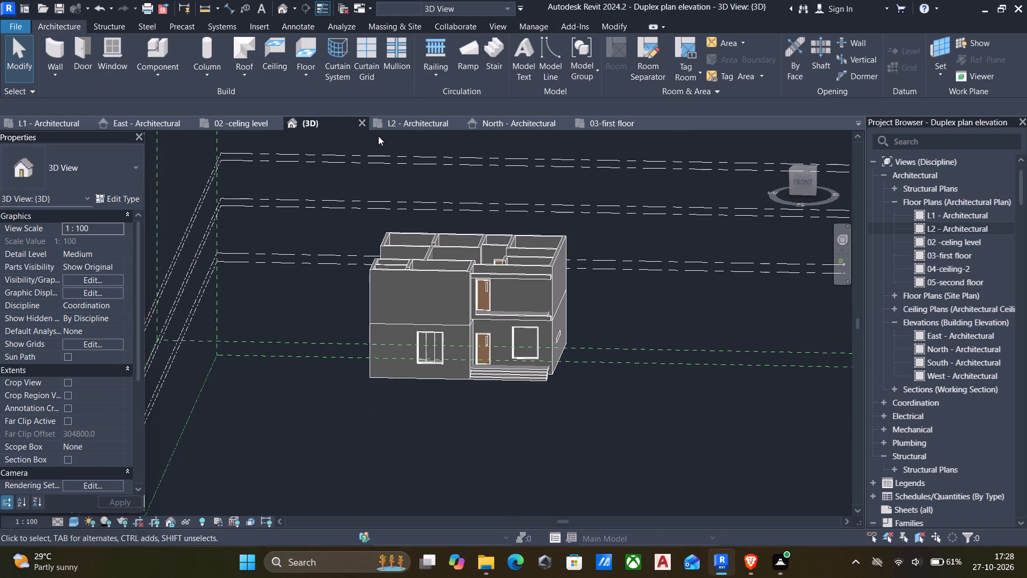
{"action": "left_click", "coordinate": [362, 61]}
{"action": "scroll", "coordinate": [546, 348], "scroll_direction": "up", "scroll_amount": 10}
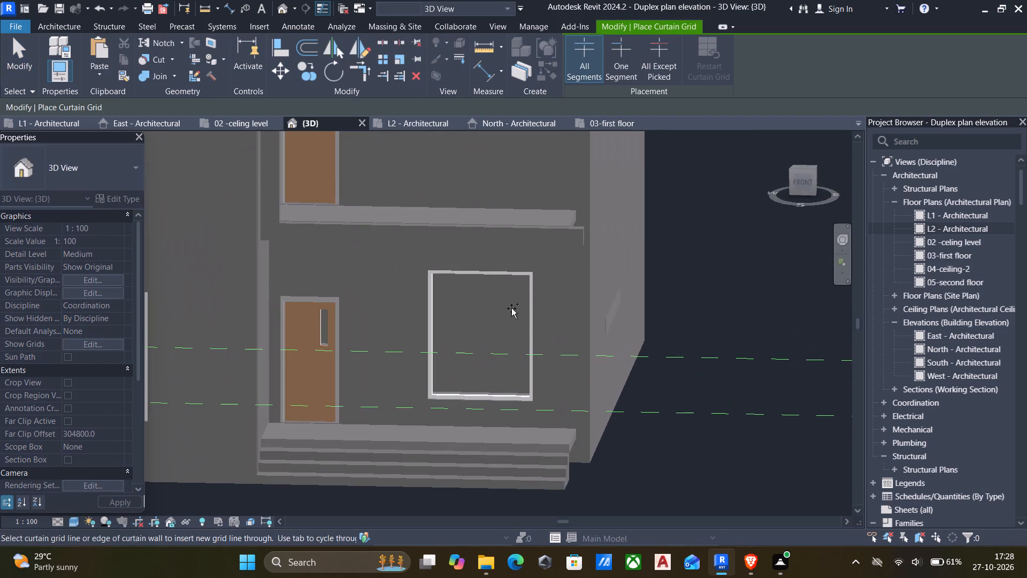
{"action": "left_click", "coordinate": [460, 272]}
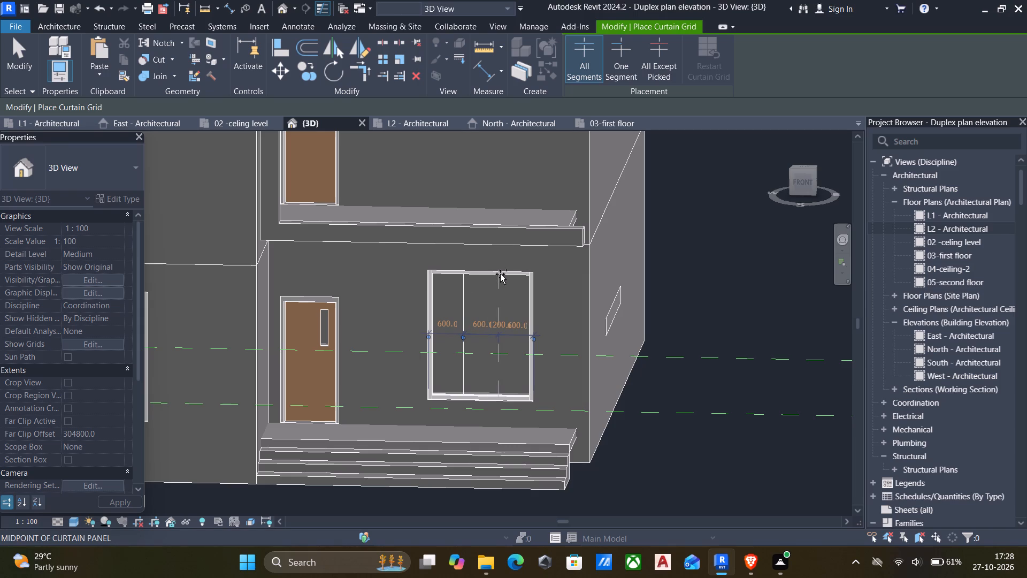
{"action": "left_click", "coordinate": [500, 274]}
{"action": "key", "text": "Escape"}
{"action": "scroll", "coordinate": [453, 331], "scroll_direction": "down", "scroll_amount": 3}
{"action": "middle_click_drag", "start_coordinate": [451, 335], "coordinate": [534, 330]}
{"action": "key", "text": "Escape"}
{"action": "middle_click_drag", "start_coordinate": [421, 353], "coordinate": [546, 367]}
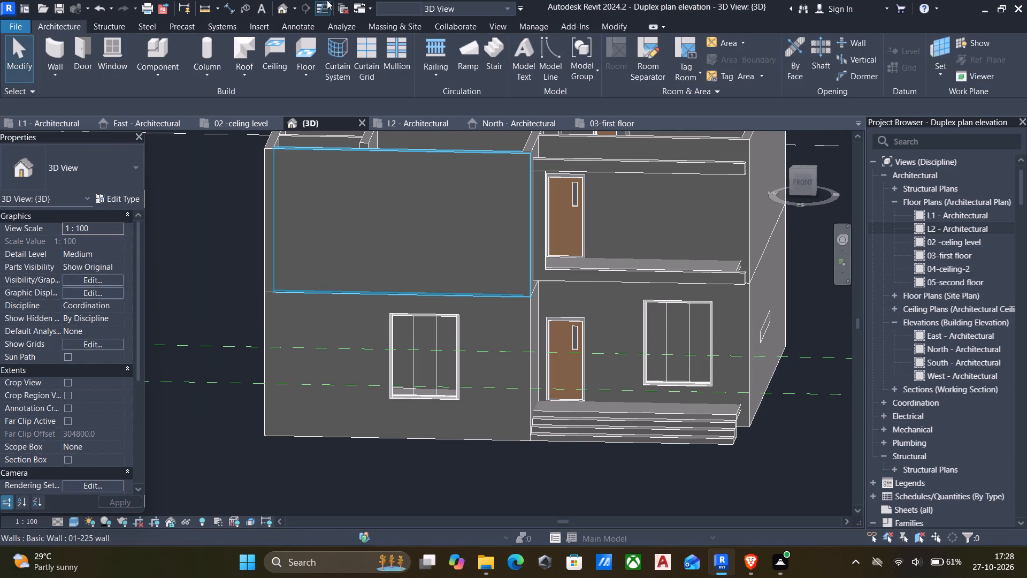
Start the Mullion command and duplicate the 65 x 125mm rectangular mullion type, keeping the suggested name.
{"action": "left_click", "coordinate": [389, 52]}
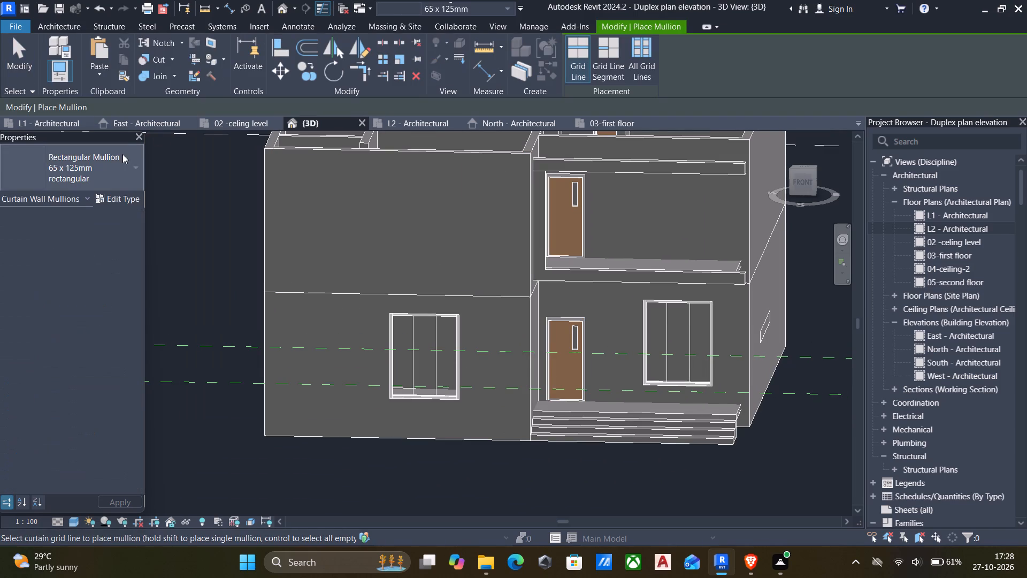
{"action": "left_click", "coordinate": [127, 198]}
{"action": "left_click", "coordinate": [752, 112]}
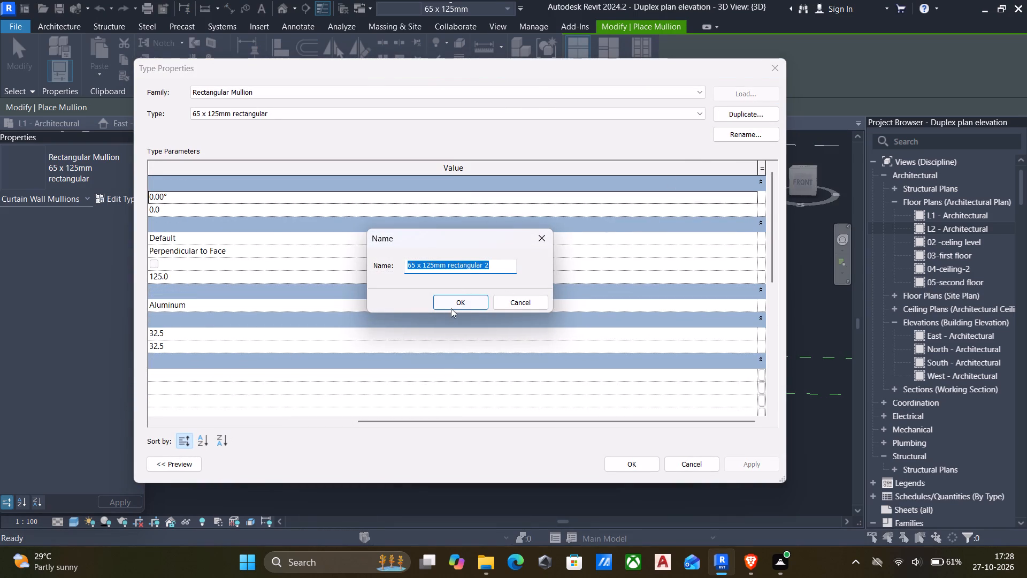
{"action": "left_click", "coordinate": [460, 308]}
From the new mullion type's material setting, duplicate the Aluminum material and name the copy 00-wood muli.
{"action": "scroll", "coordinate": [587, 346], "scroll_direction": "down", "scroll_amount": 7}
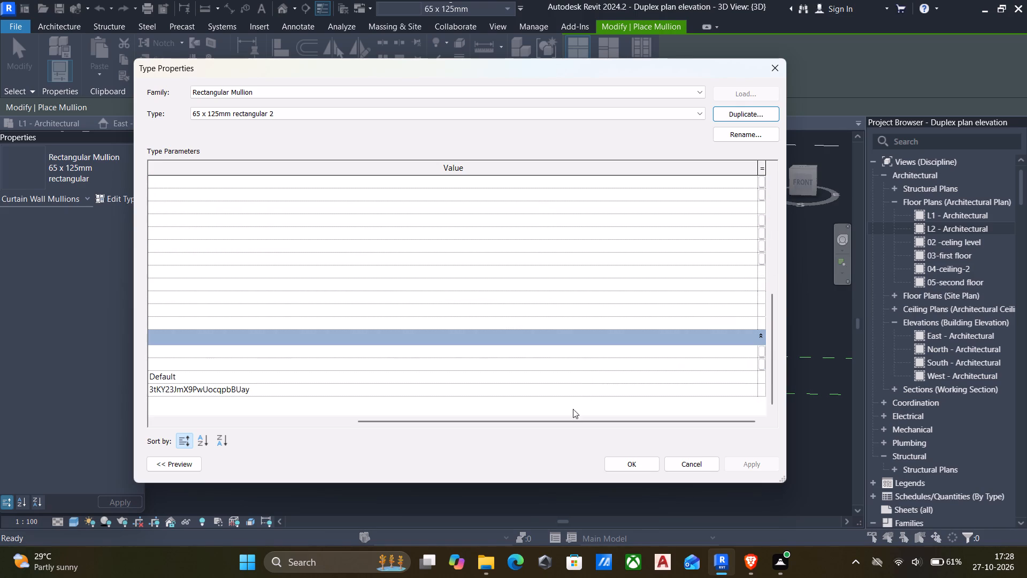
{"action": "left_click_drag", "start_coordinate": [553, 422], "coordinate": [333, 416]}
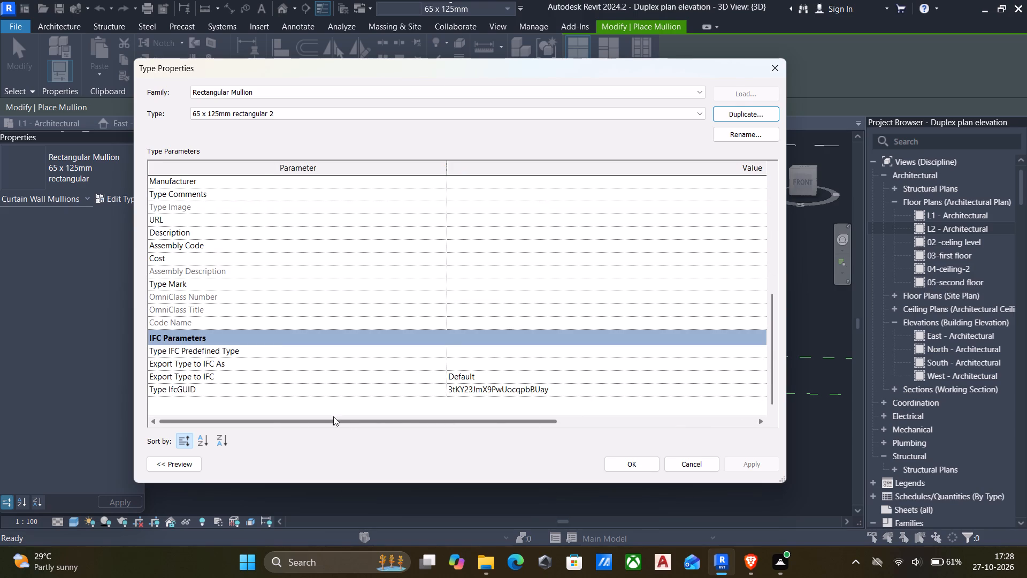
{"action": "left_click_drag", "start_coordinate": [333, 416], "coordinate": [368, 421]}
{"action": "left_click_drag", "start_coordinate": [368, 421], "coordinate": [369, 420]}
{"action": "scroll", "coordinate": [336, 250], "scroll_direction": "down", "scroll_amount": 7}
{"action": "scroll", "coordinate": [336, 250], "scroll_direction": "up", "scroll_amount": 11}
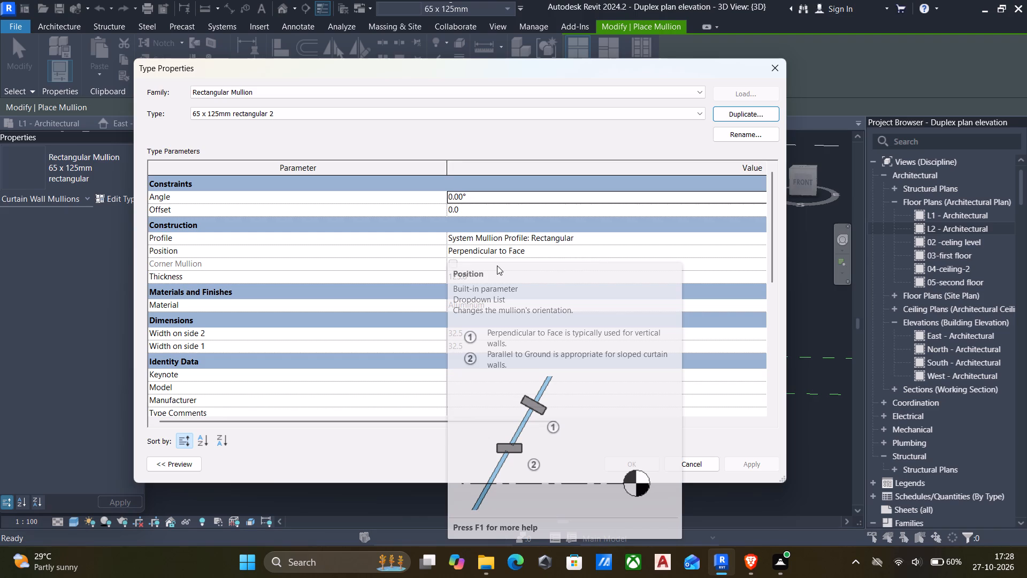
{"action": "left_click", "coordinate": [650, 307]}
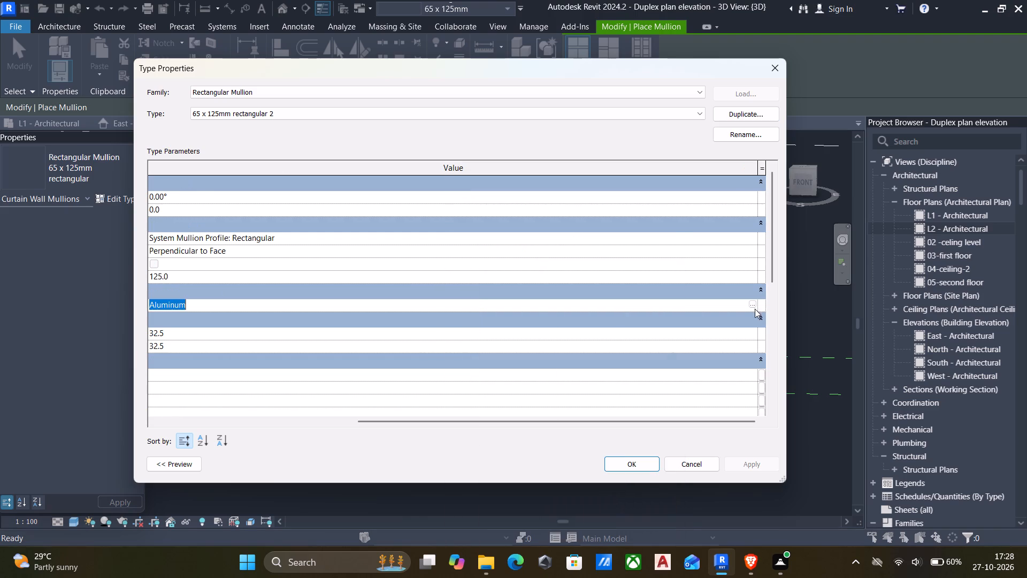
{"action": "left_click", "coordinate": [754, 303]}
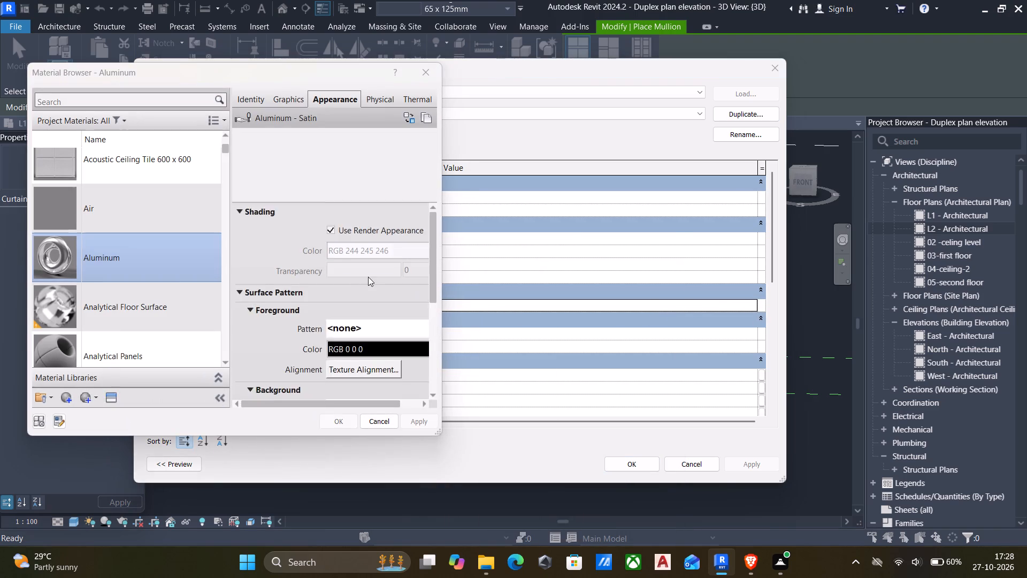
{"action": "right_click_drag", "start_coordinate": [127, 249], "coordinate": [124, 258]}
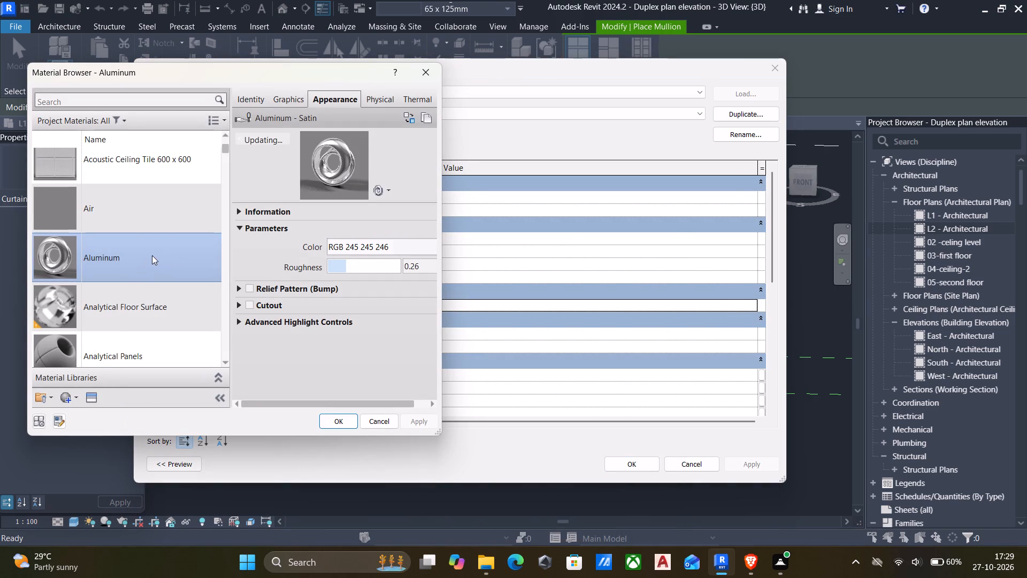
{"action": "right_click", "coordinate": [150, 255]}
{"action": "left_click", "coordinate": [191, 275]}
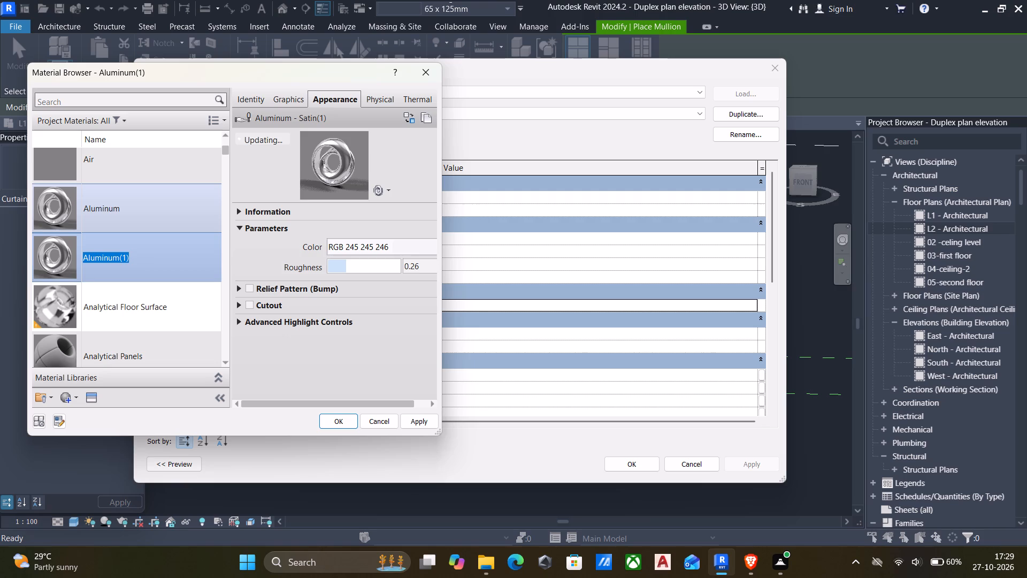
{"action": "key", "text": "BackSpace"}
{"action": "type", "text": "00-"}
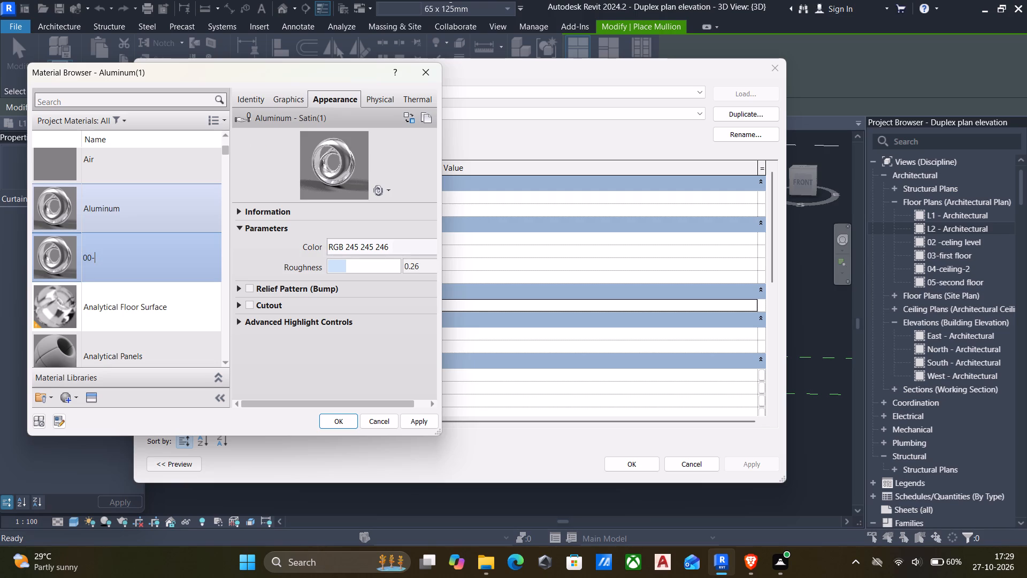
{"action": "type", "text": "wood"}
{"action": "key", "text": "space"}
{"action": "key", "text": "m"}
{"action": "type", "text": "uli"}
{"action": "left_click", "coordinate": [412, 420]}
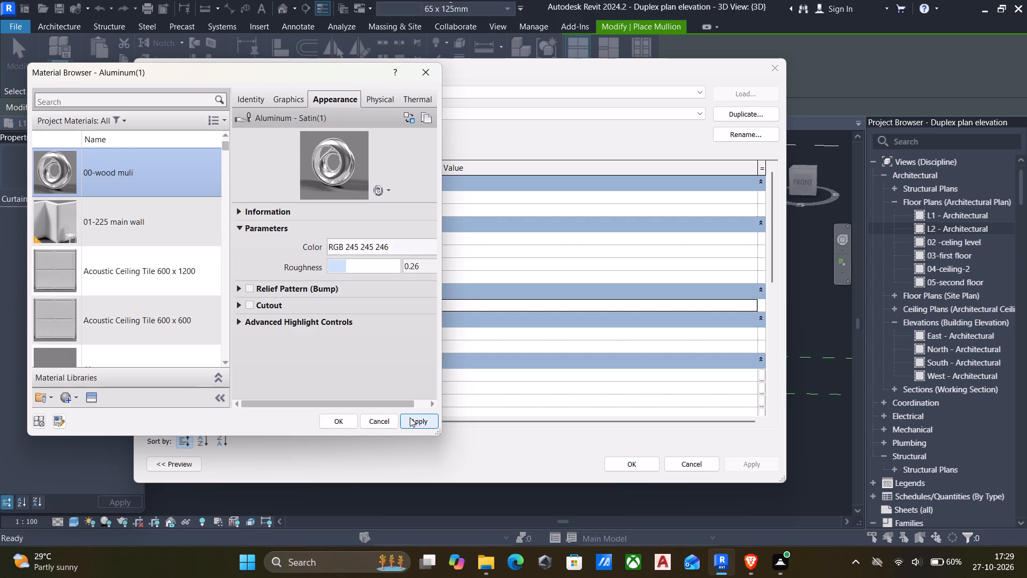
Give 00-wood muli the Andiroba wood appearance from the Appearance Library and apply the material to the duplicated mullion type.
{"action": "left_click", "coordinate": [92, 391]}
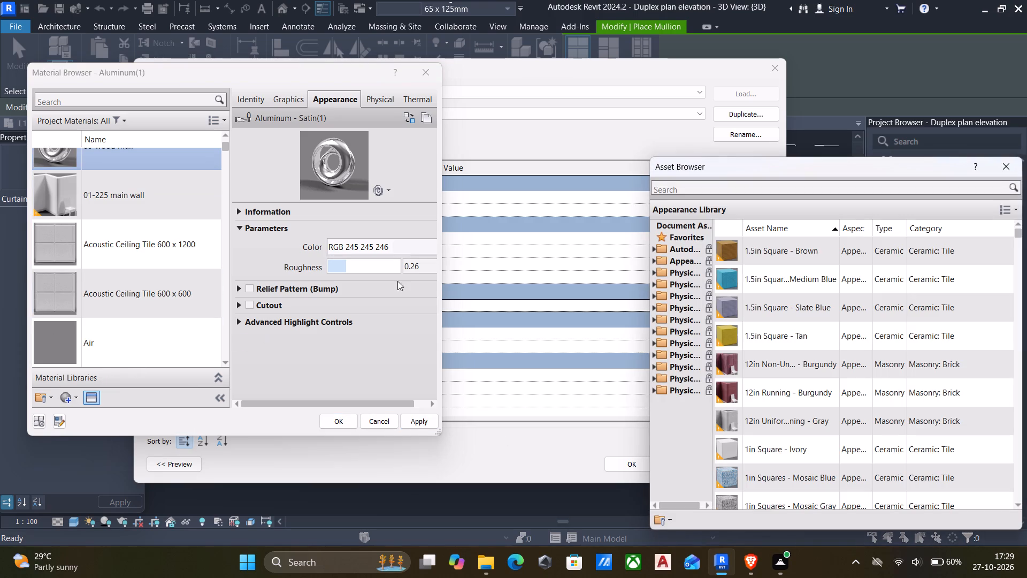
{"action": "double_click", "coordinate": [662, 261]}
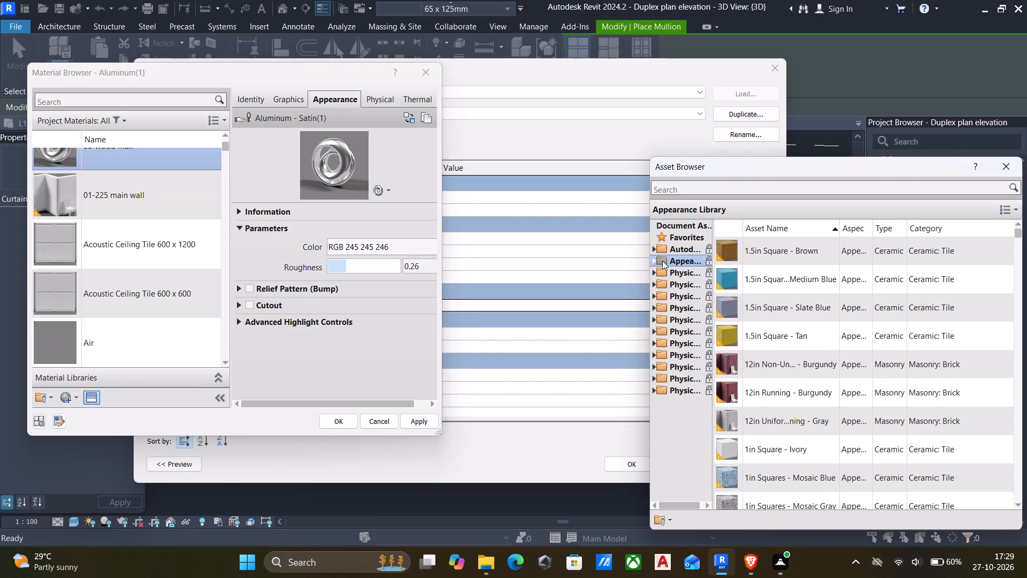
{"action": "scroll", "coordinate": [677, 386], "scroll_direction": "down", "scroll_amount": 3}
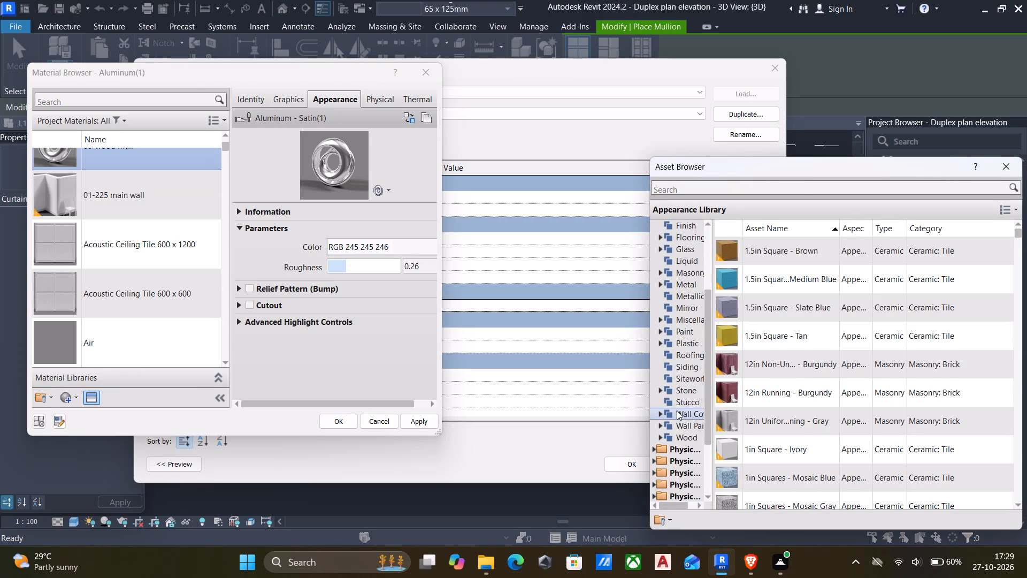
{"action": "double_click", "coordinate": [691, 433]}
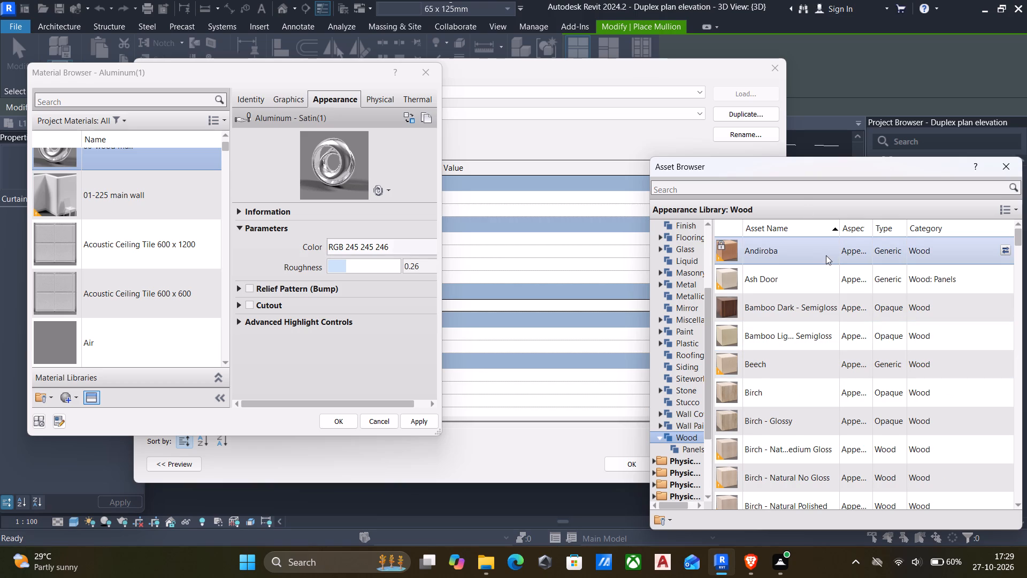
{"action": "double_click", "coordinate": [826, 255]}
{"action": "left_click", "coordinate": [793, 252]}
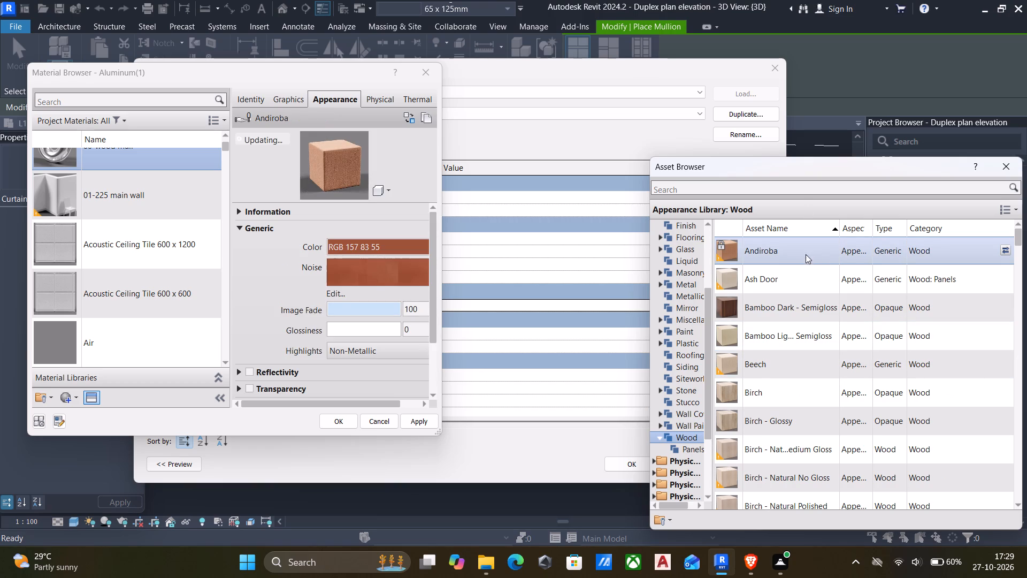
{"action": "left_click", "coordinate": [415, 420]}
{"action": "left_click", "coordinate": [346, 421]}
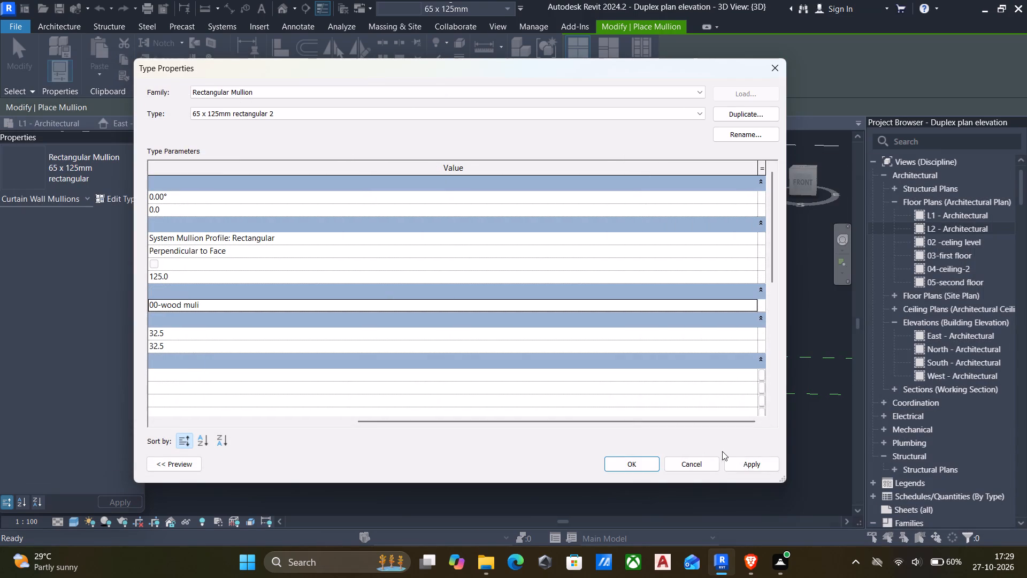
{"action": "left_click", "coordinate": [741, 460]}
{"action": "left_click", "coordinate": [639, 460]}
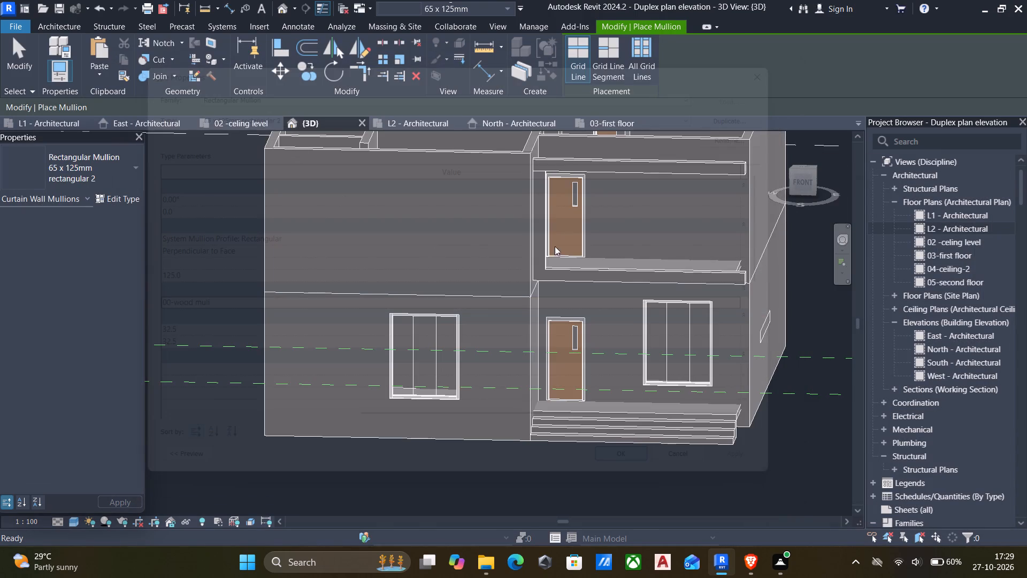
Place the duplicated wood mullions on all grid lines of both ground-floor front curtain walls.
{"action": "scroll", "coordinate": [640, 310], "scroll_direction": "up", "scroll_amount": 4}
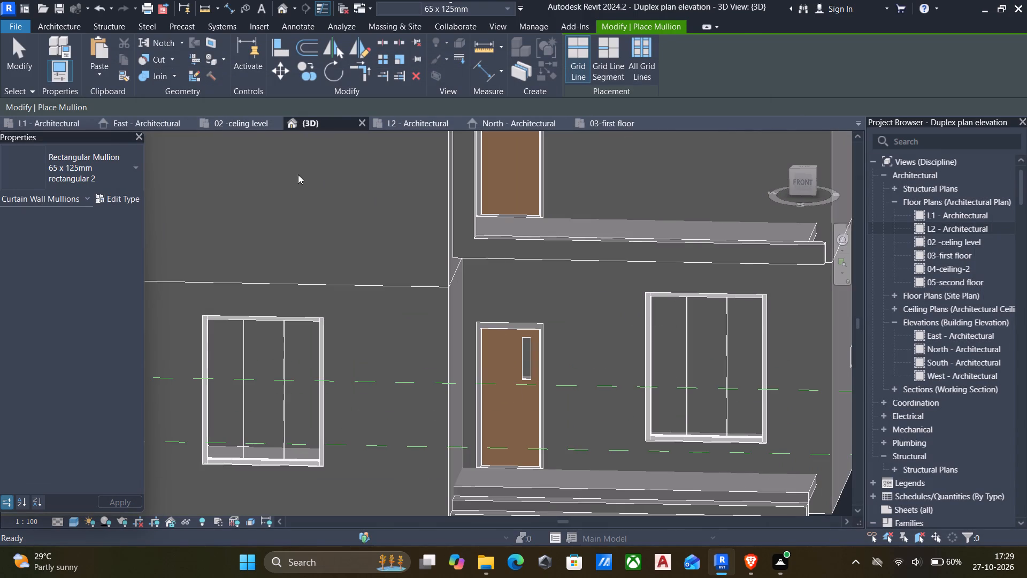
{"action": "left_click", "coordinate": [636, 43]}
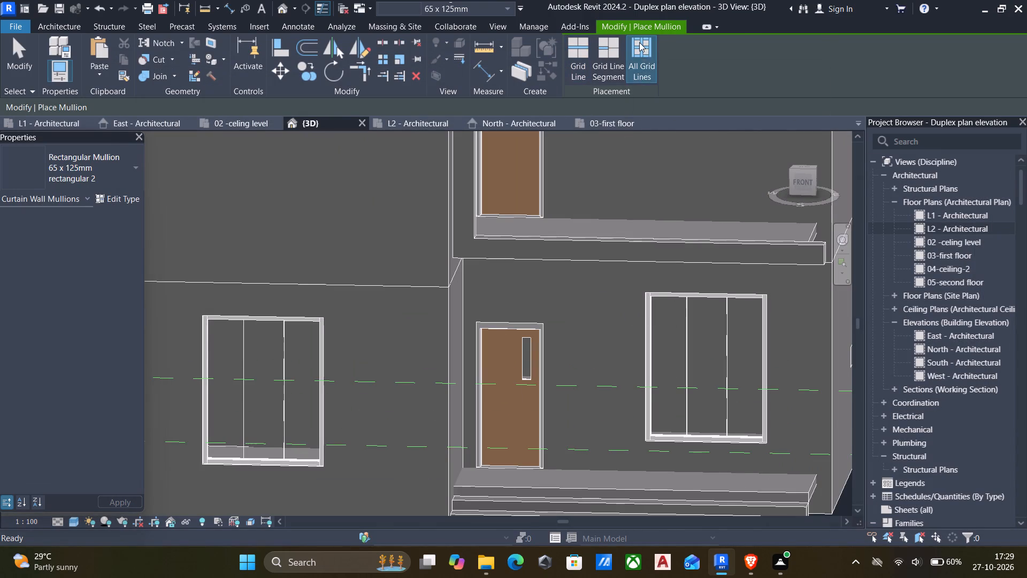
{"action": "left_click", "coordinate": [689, 343]}
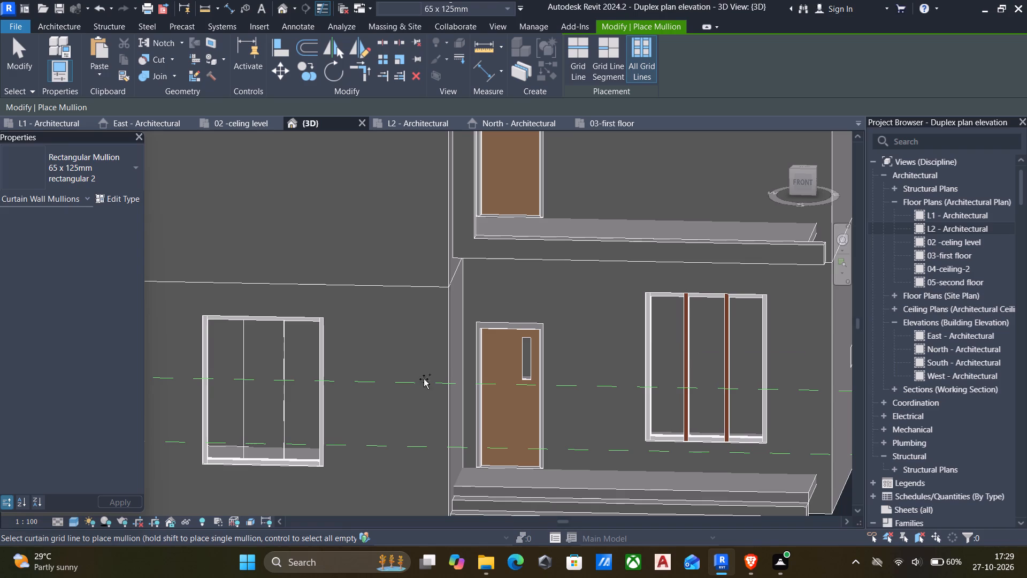
{"action": "left_click", "coordinate": [285, 386]}
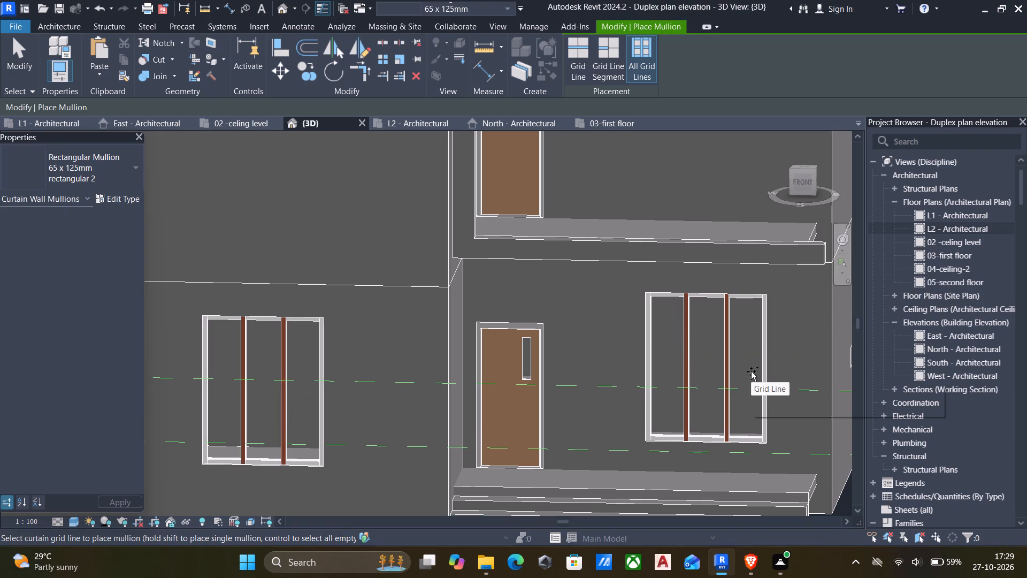
{"action": "key", "text": "Escape"}
{"action": "key", "text": "Escape"}
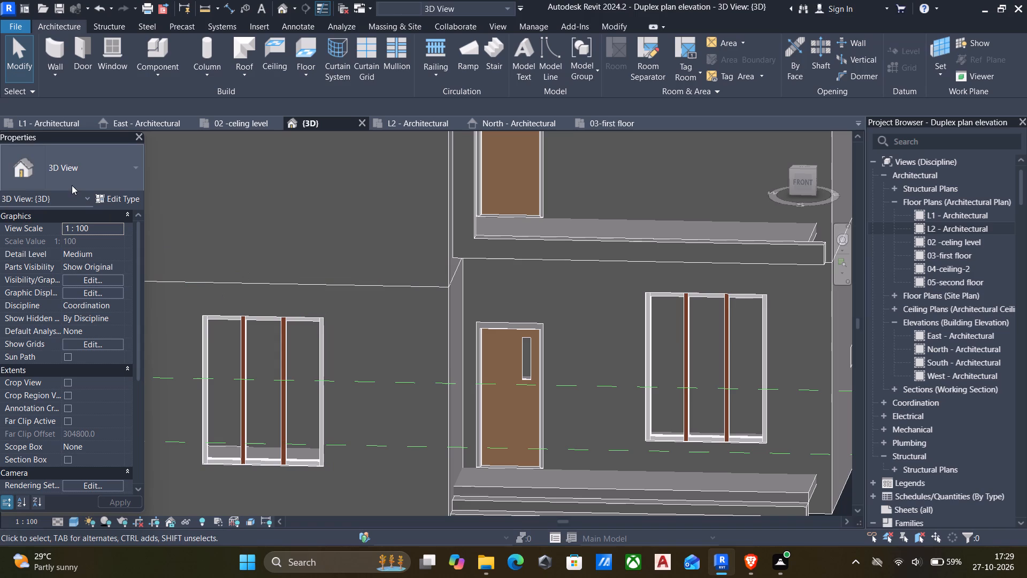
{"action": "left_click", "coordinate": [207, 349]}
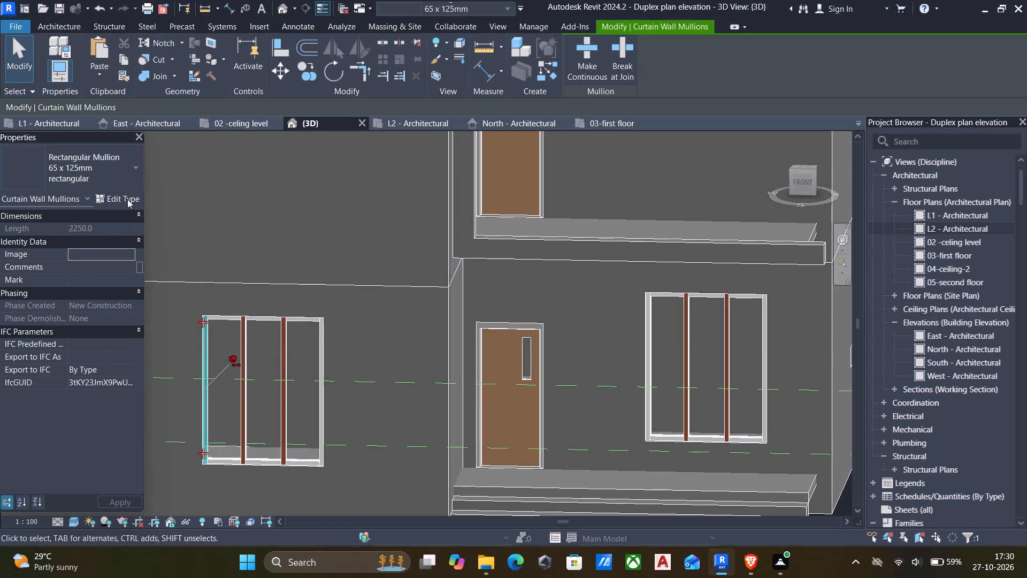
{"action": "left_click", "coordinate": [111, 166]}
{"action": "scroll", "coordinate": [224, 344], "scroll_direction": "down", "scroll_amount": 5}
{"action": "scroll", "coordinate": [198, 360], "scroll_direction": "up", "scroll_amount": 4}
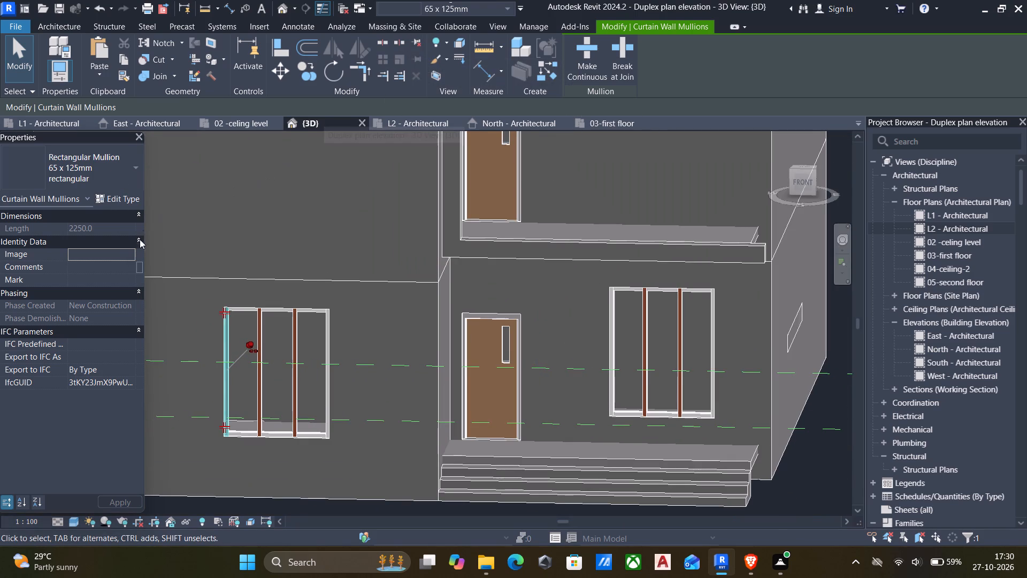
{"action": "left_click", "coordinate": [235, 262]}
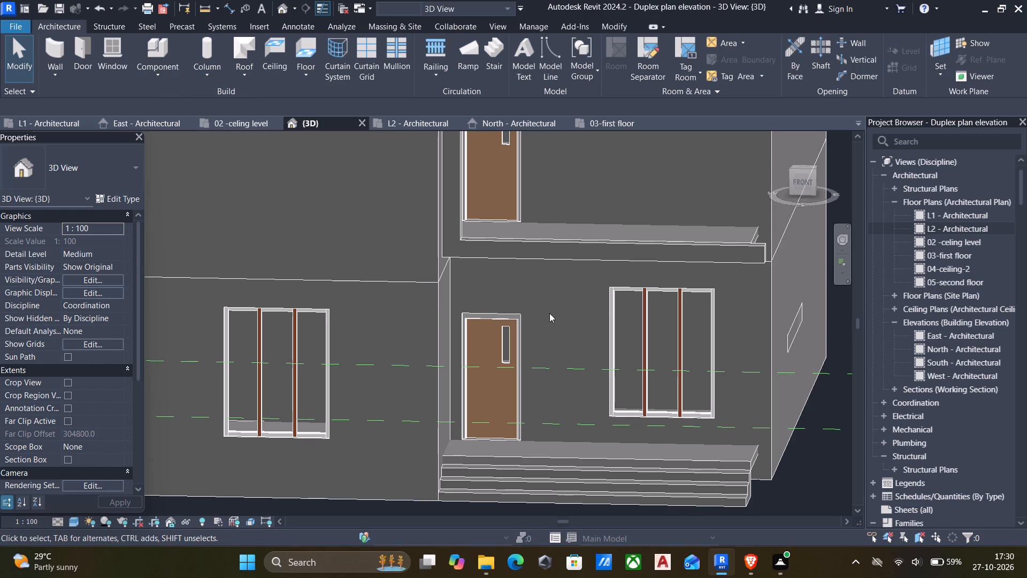
Start an architectural wall of curtain type 00-wc and examine the mullion types offered for its vertical Border 1 in the type properties.
{"action": "left_click", "coordinate": [49, 77]}
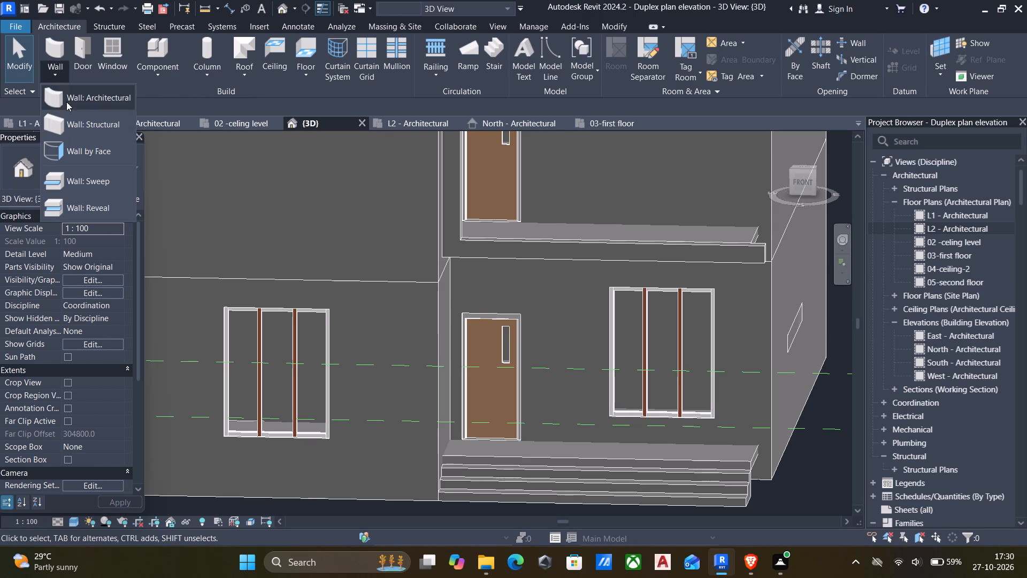
{"action": "left_click", "coordinate": [91, 99]}
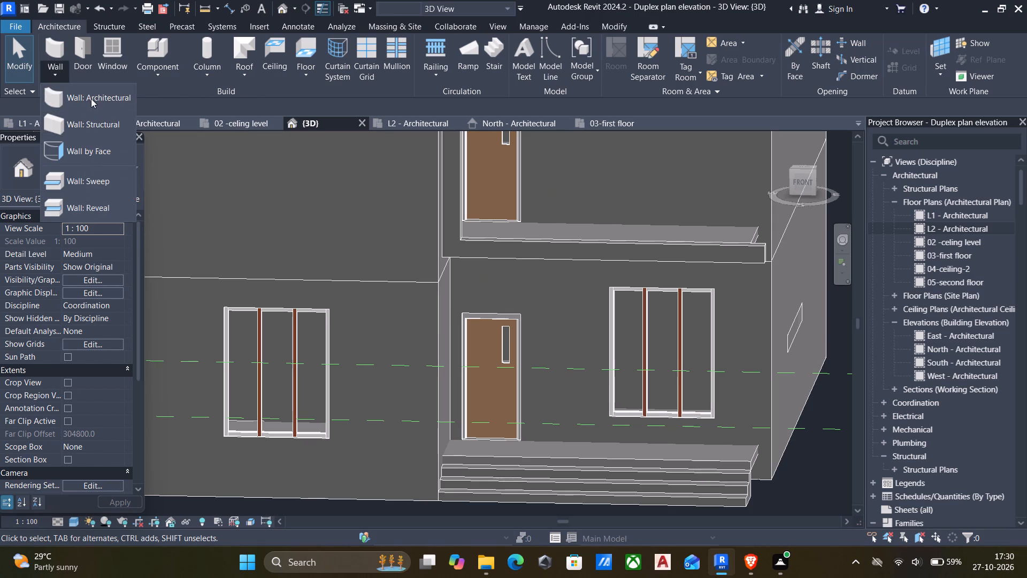
{"action": "left_click", "coordinate": [69, 172]}
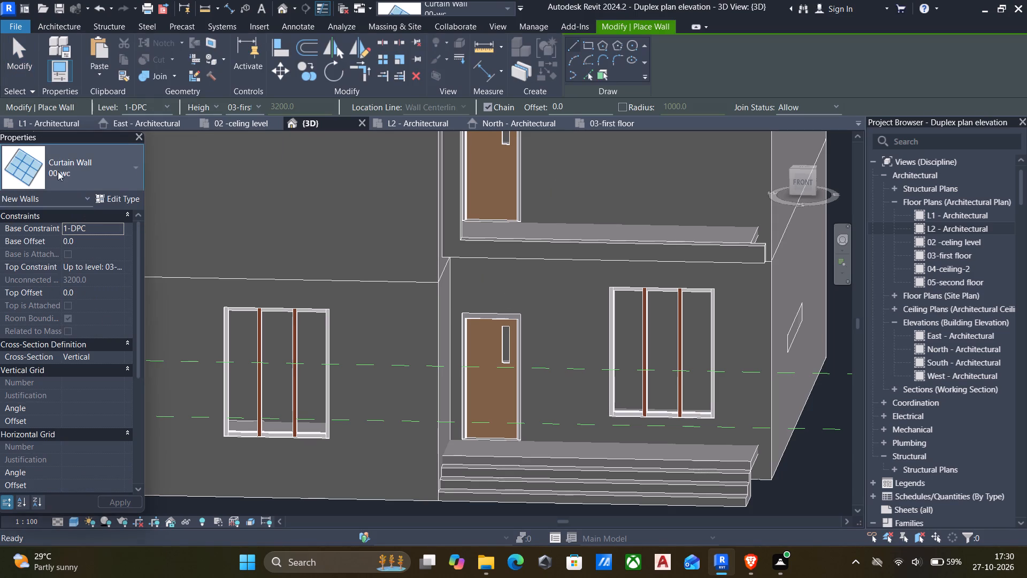
{"action": "scroll", "coordinate": [99, 328], "scroll_direction": "down", "scroll_amount": 6}
{"action": "left_click", "coordinate": [42, 269]}
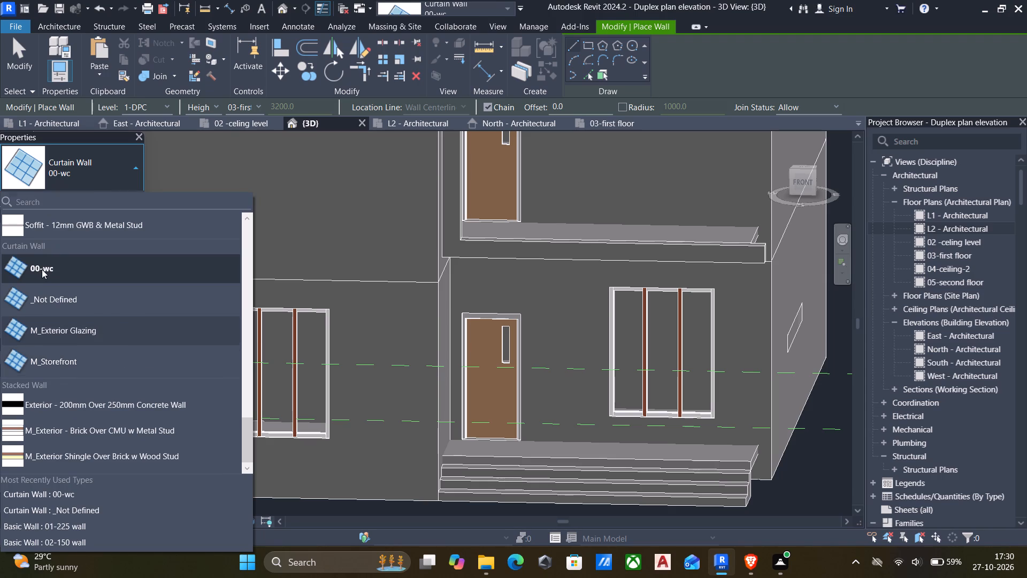
{"action": "left_click", "coordinate": [118, 200]}
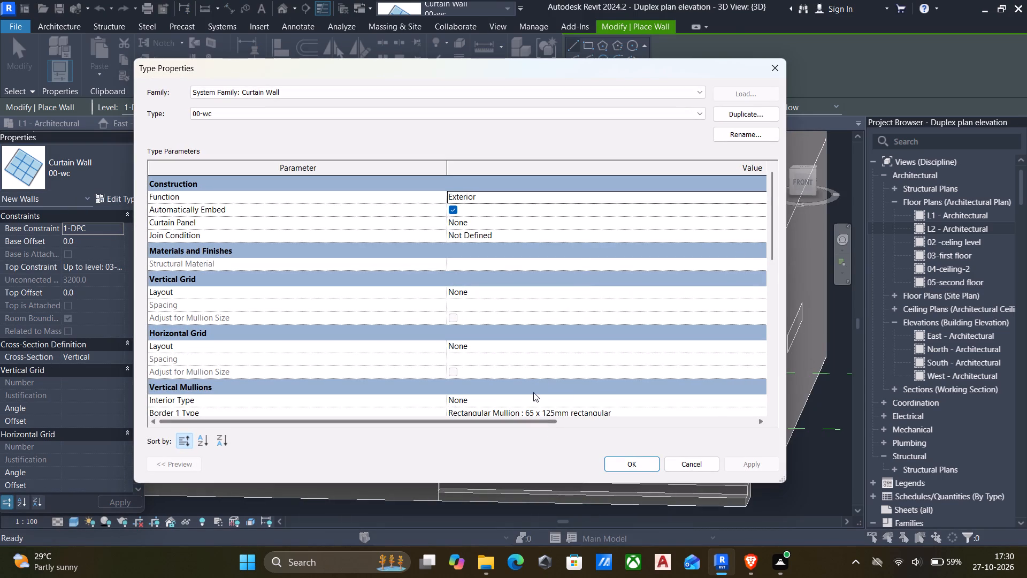
{"action": "scroll", "coordinate": [528, 383], "scroll_direction": "down", "scroll_amount": 2}
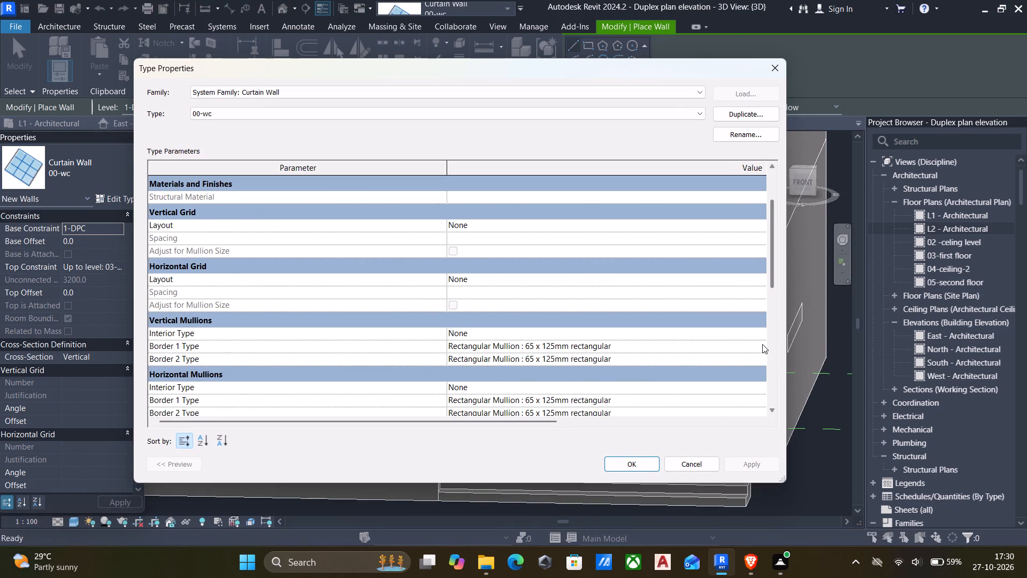
{"action": "left_click", "coordinate": [762, 344]}
{"action": "left_click", "coordinate": [753, 344]}
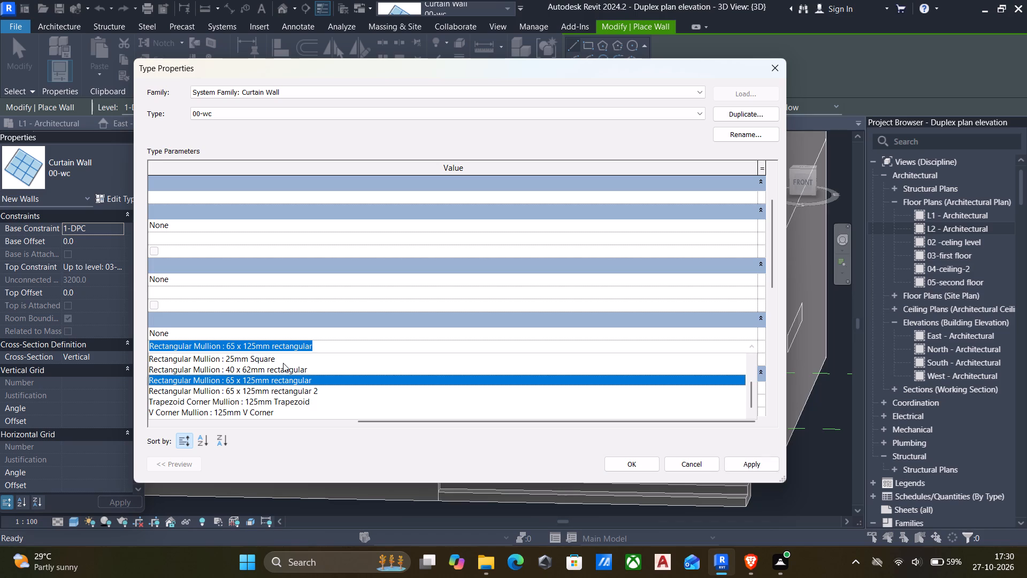
{"action": "scroll", "coordinate": [270, 385], "scroll_direction": "down", "scroll_amount": 5}
{"action": "scroll", "coordinate": [258, 397], "scroll_direction": "up", "scroll_amount": 3}
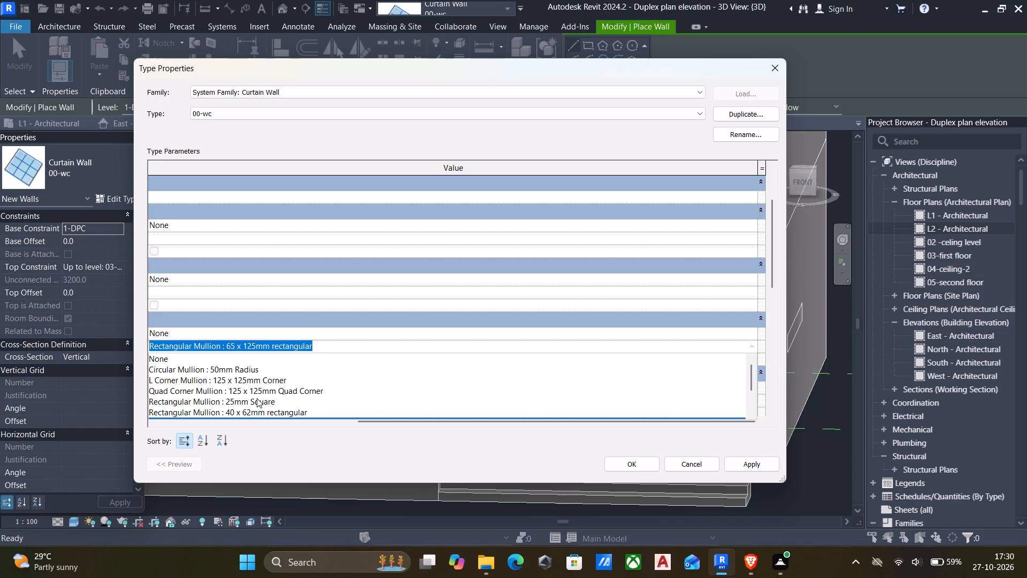
{"action": "scroll", "coordinate": [257, 398], "scroll_direction": "up", "scroll_amount": 6}
{"action": "scroll", "coordinate": [257, 398], "scroll_direction": "down", "scroll_amount": 5}
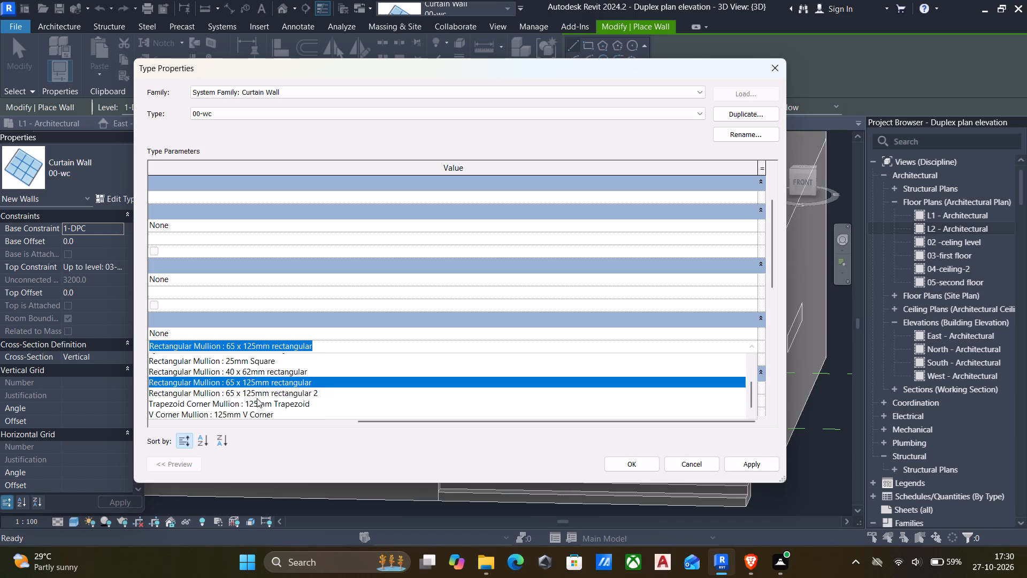
{"action": "scroll", "coordinate": [257, 398], "scroll_direction": "down", "scroll_amount": 5}
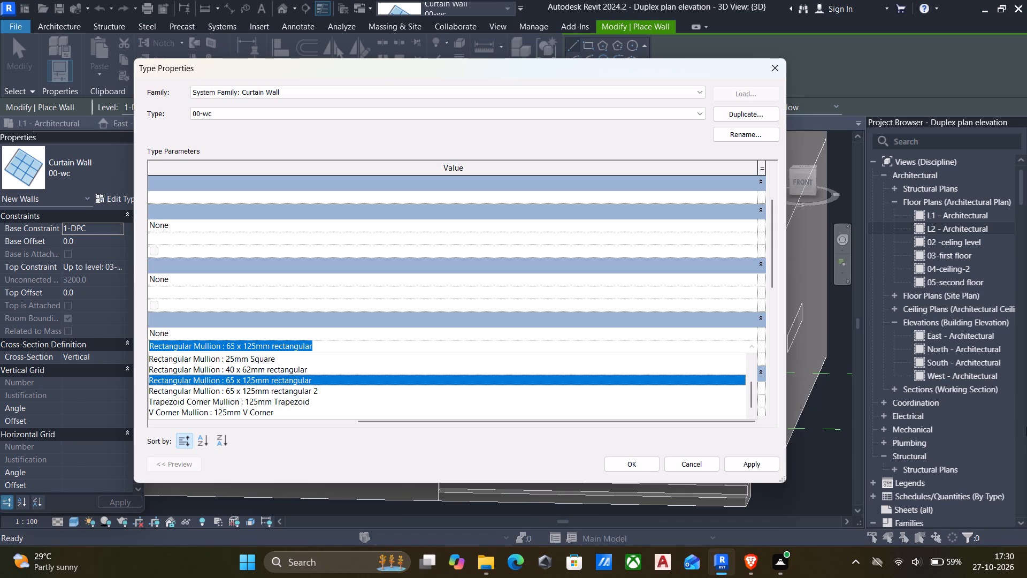
{"action": "scroll", "coordinate": [202, 386], "scroll_direction": "up", "scroll_amount": 5}
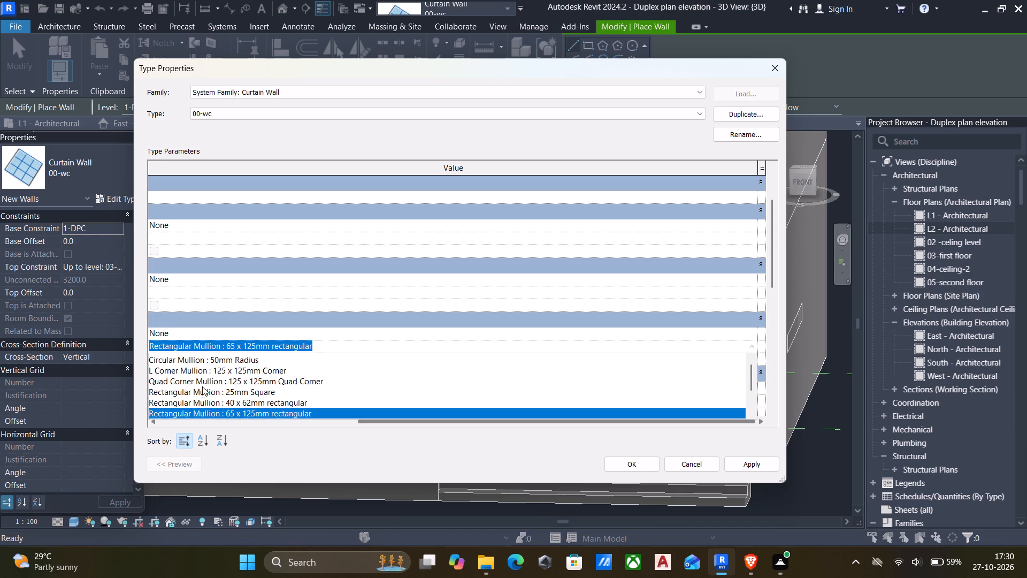
{"action": "scroll", "coordinate": [197, 389], "scroll_direction": "down", "scroll_amount": 4}
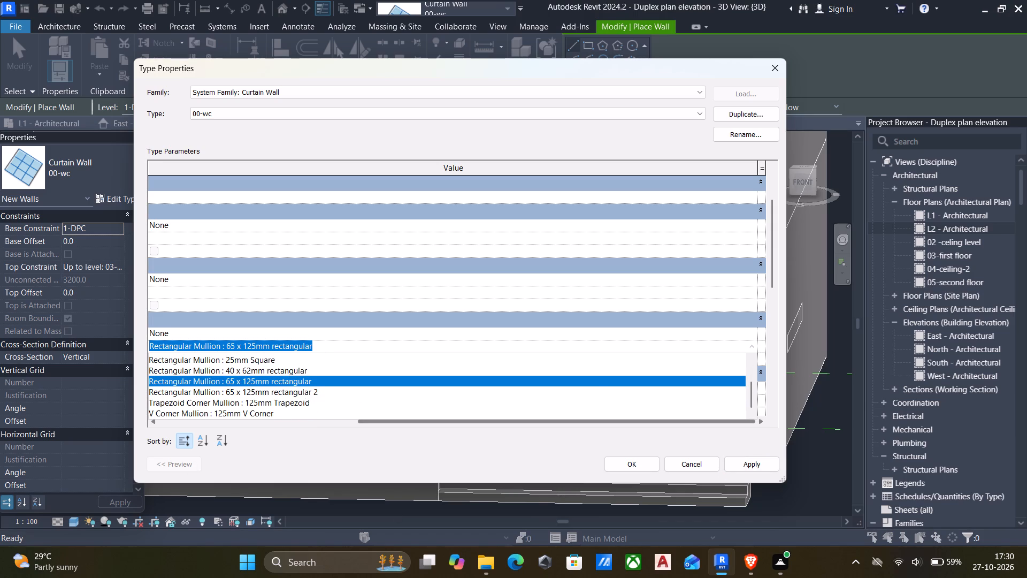
{"action": "left_click", "coordinate": [718, 345]}
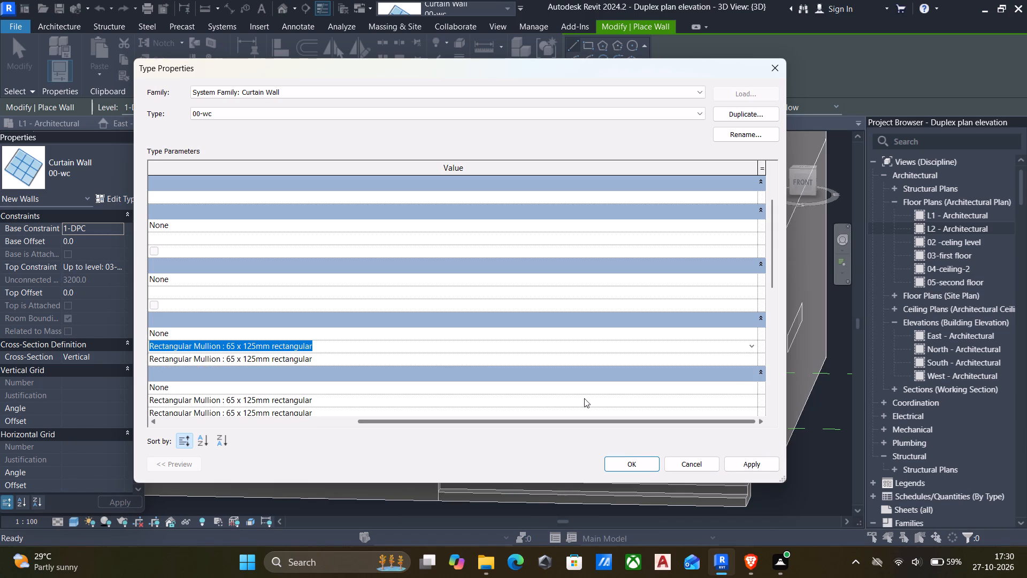
Review the 00-wc type's grid, vertical and horizontal mullion, and identity parameters, then leave the type properties and Wall command.
{"action": "scroll", "coordinate": [442, 364], "scroll_direction": "down", "scroll_amount": 5}
{"action": "scroll", "coordinate": [440, 364], "scroll_direction": "up", "scroll_amount": 12}
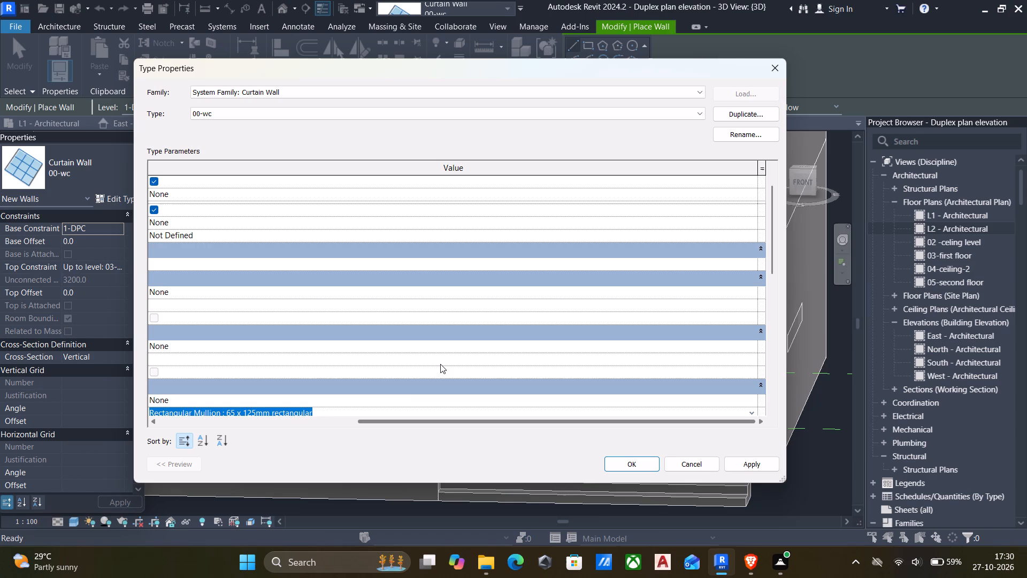
{"action": "left_click", "coordinate": [422, 414]}
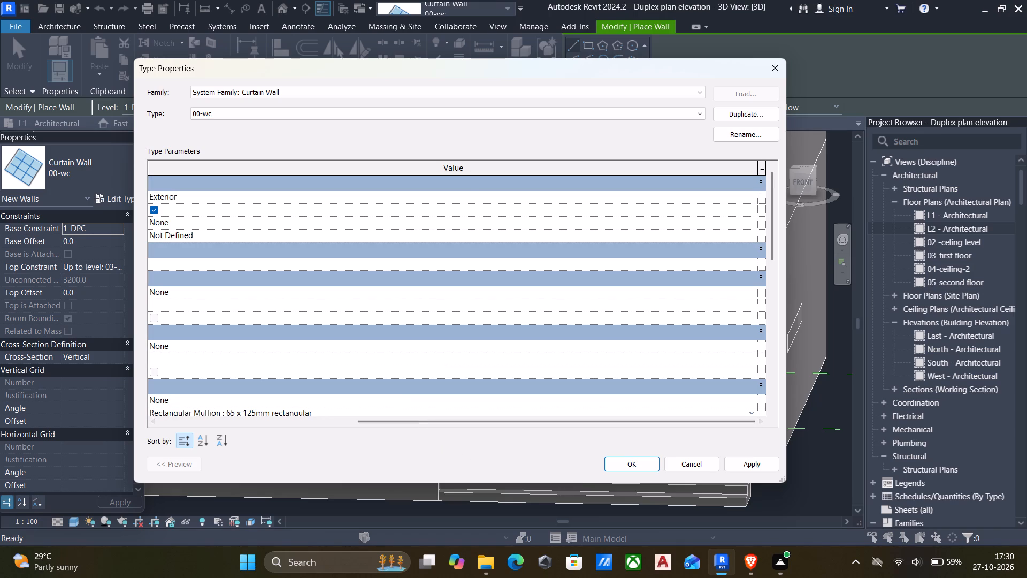
{"action": "left_click_drag", "start_coordinate": [421, 423], "coordinate": [211, 440]}
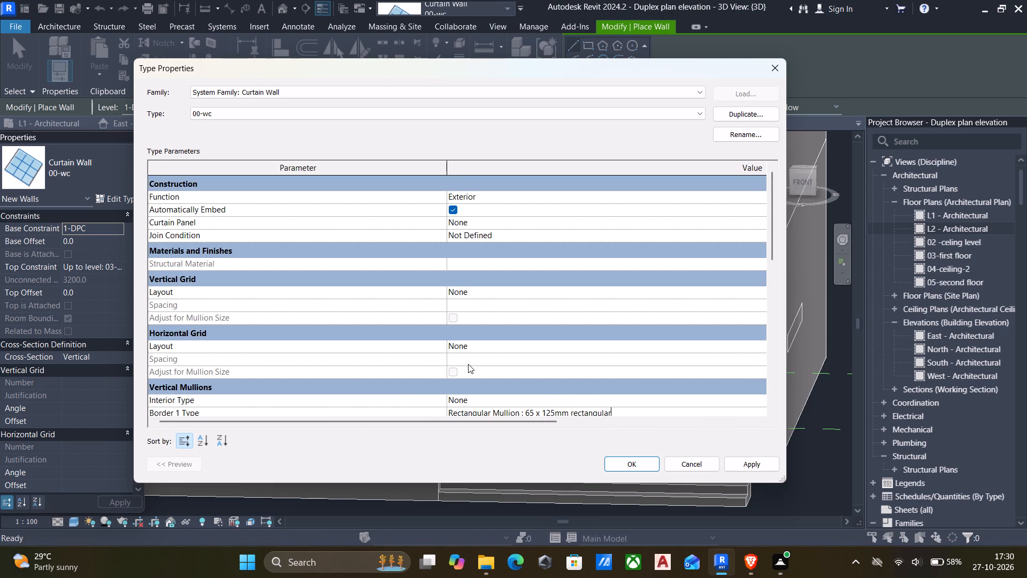
{"action": "scroll", "coordinate": [468, 364], "scroll_direction": "down", "scroll_amount": 6}
{"action": "scroll", "coordinate": [468, 364], "scroll_direction": "up", "scroll_amount": 2}
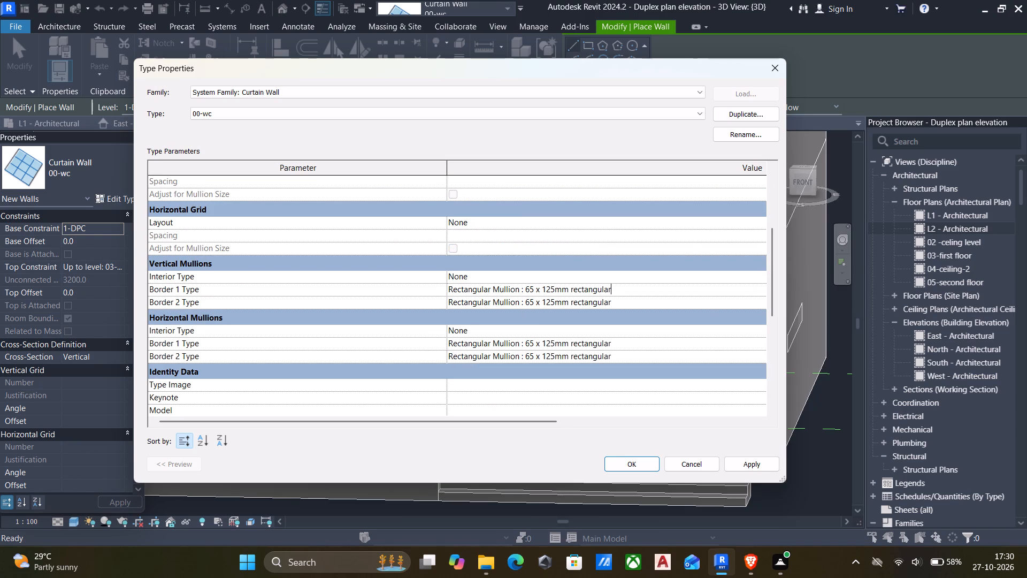
{"action": "left_click", "coordinate": [763, 292]}
{"action": "scroll", "coordinate": [302, 381], "scroll_direction": "down", "scroll_amount": 5}
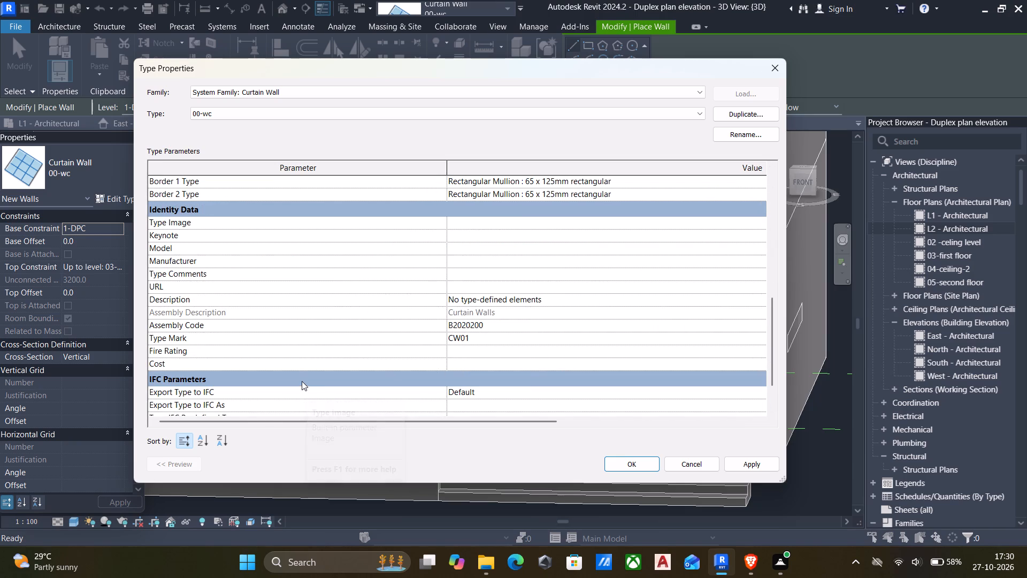
{"action": "scroll", "coordinate": [374, 333], "scroll_direction": "up", "scroll_amount": 14}
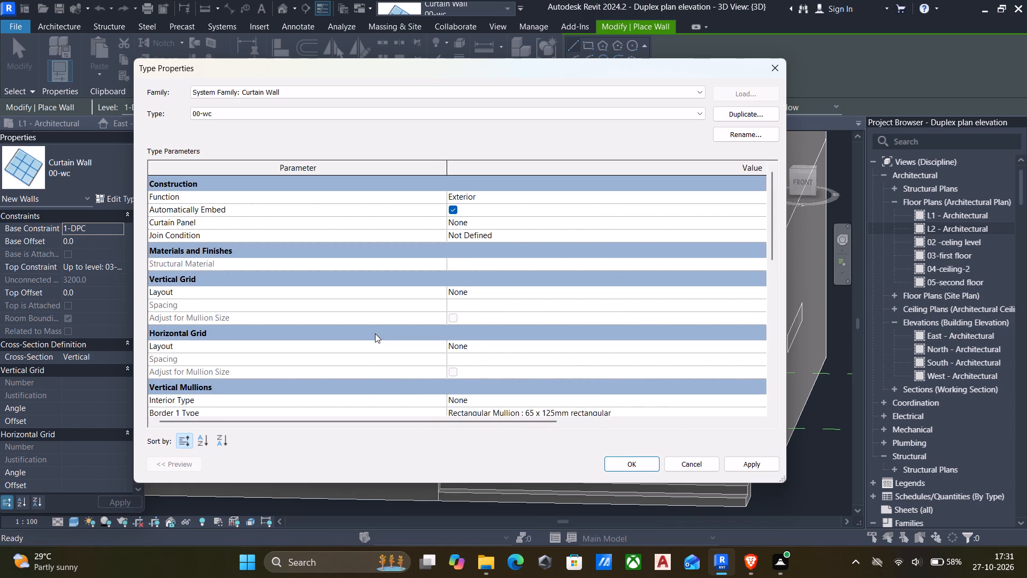
{"action": "left_click", "coordinate": [531, 263]}
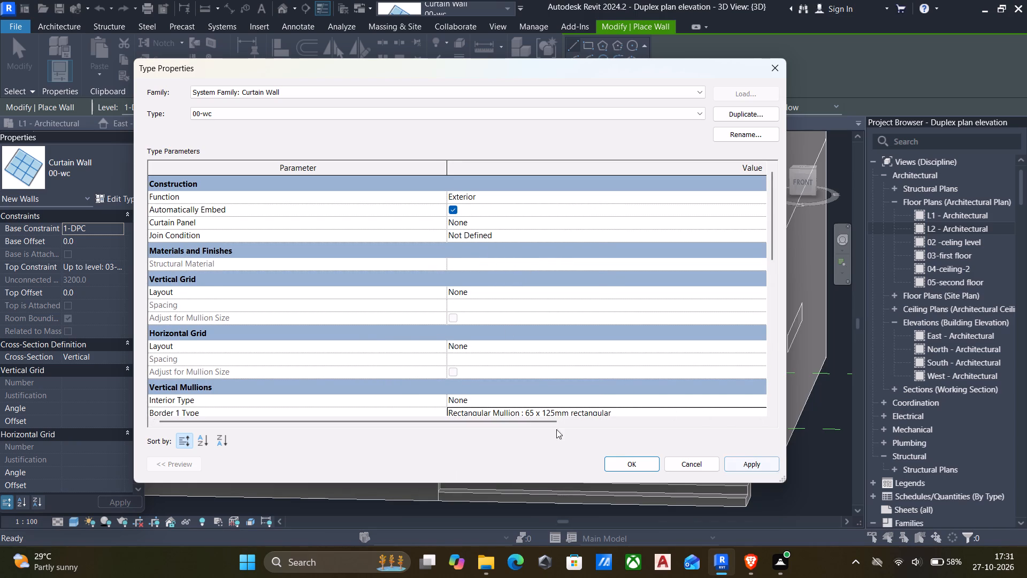
{"action": "scroll", "coordinate": [487, 405], "scroll_direction": "down", "scroll_amount": 3}
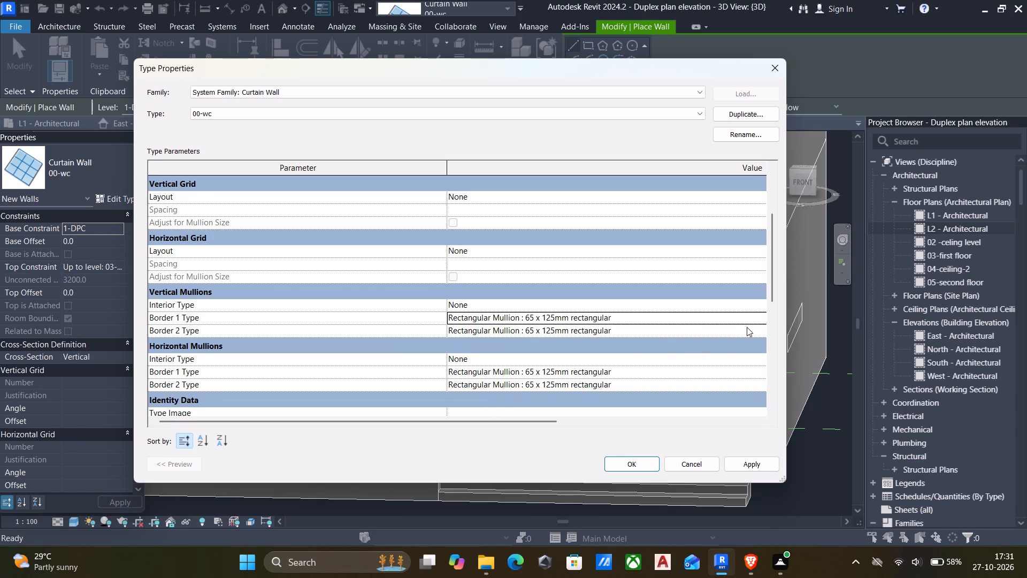
{"action": "left_click", "coordinate": [764, 460]}
{"action": "left_click", "coordinate": [623, 461]}
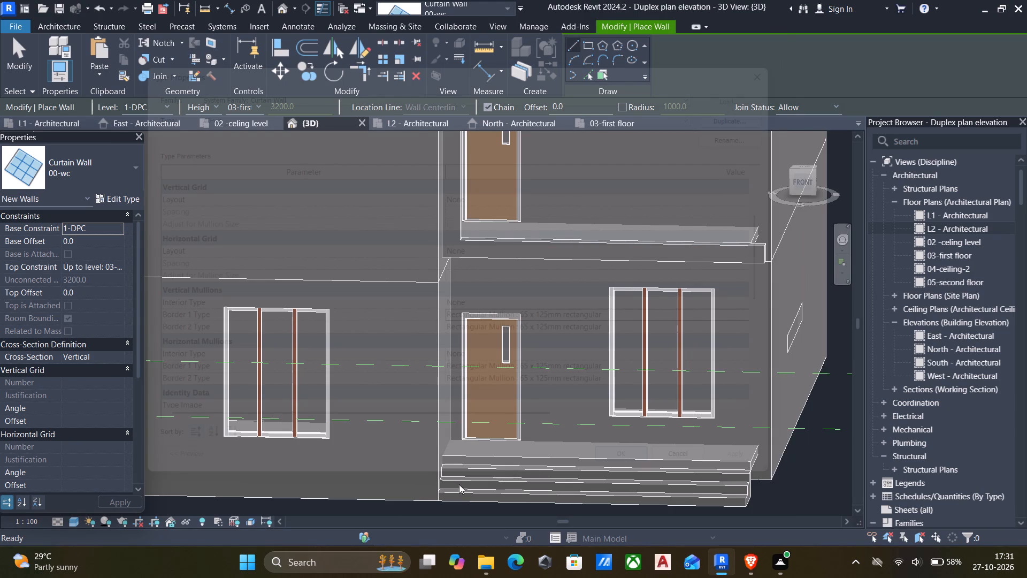
{"action": "scroll", "coordinate": [425, 451], "scroll_direction": "down", "scroll_amount": 6}
{"action": "middle_click_drag", "start_coordinate": [448, 414], "coordinate": [473, 359]}
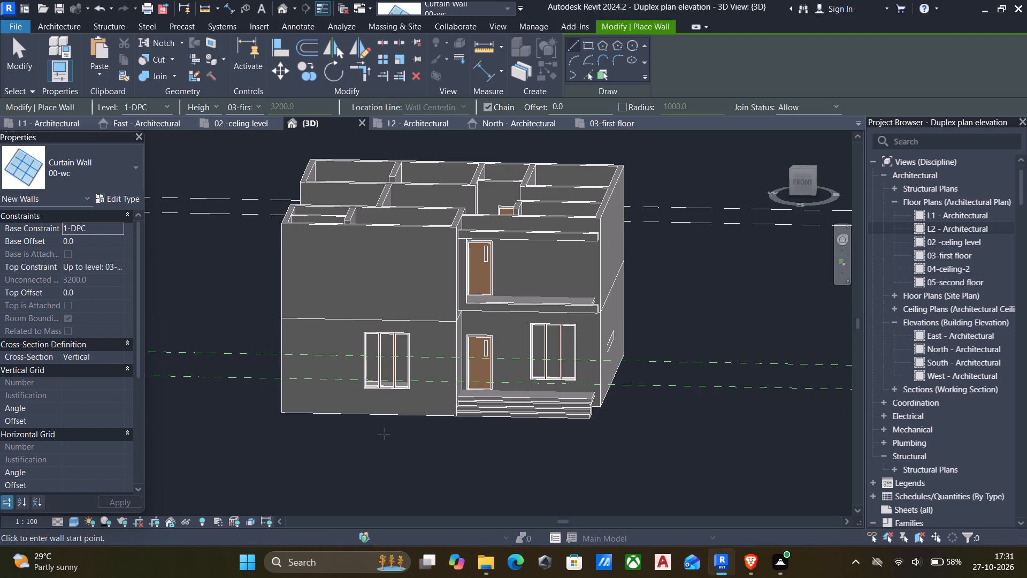
{"action": "key", "text": "Escape"}
Examine the wood mullions and border frame of the ground-floor front window beside the entrance steps up close in 3D.
{"action": "scroll", "coordinate": [398, 356], "scroll_direction": "up", "scroll_amount": 4}
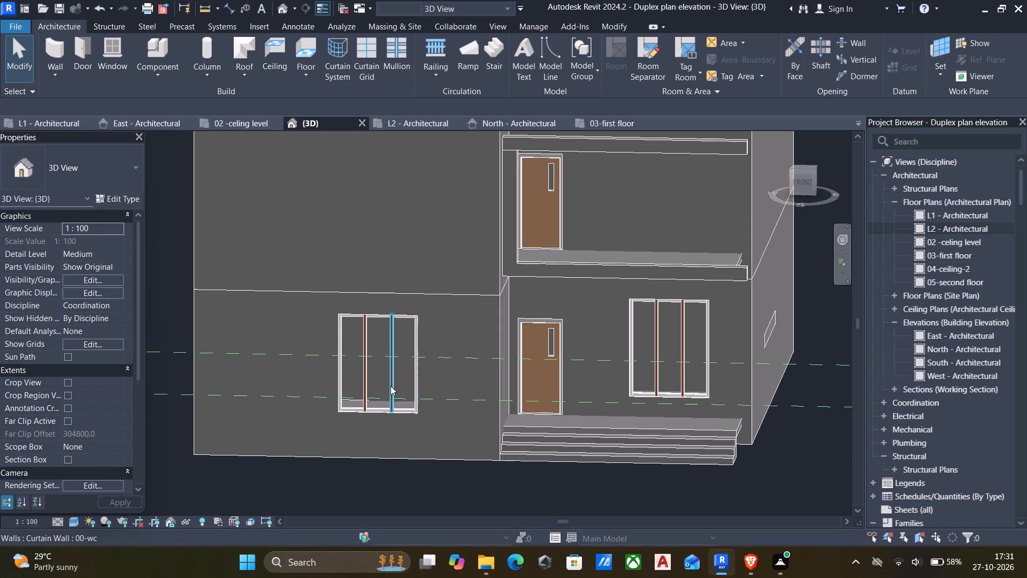
{"action": "scroll", "coordinate": [379, 327], "scroll_direction": "down", "scroll_amount": 3}
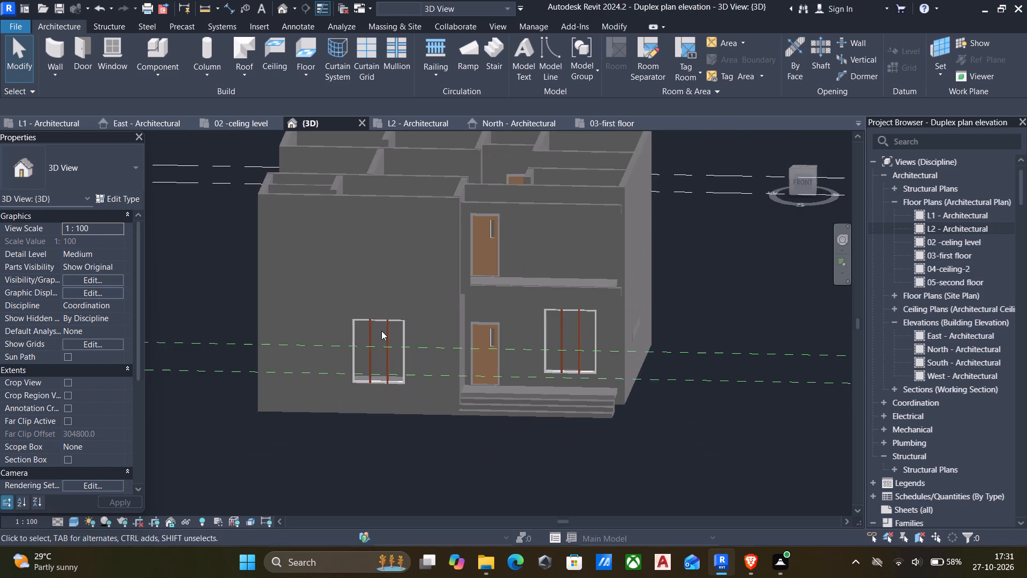
{"action": "scroll", "coordinate": [381, 331], "scroll_direction": "down", "scroll_amount": 1, "text": "shift"}
{"action": "middle_click_drag", "start_coordinate": [381, 331], "coordinate": [274, 447], "text": "shift"}
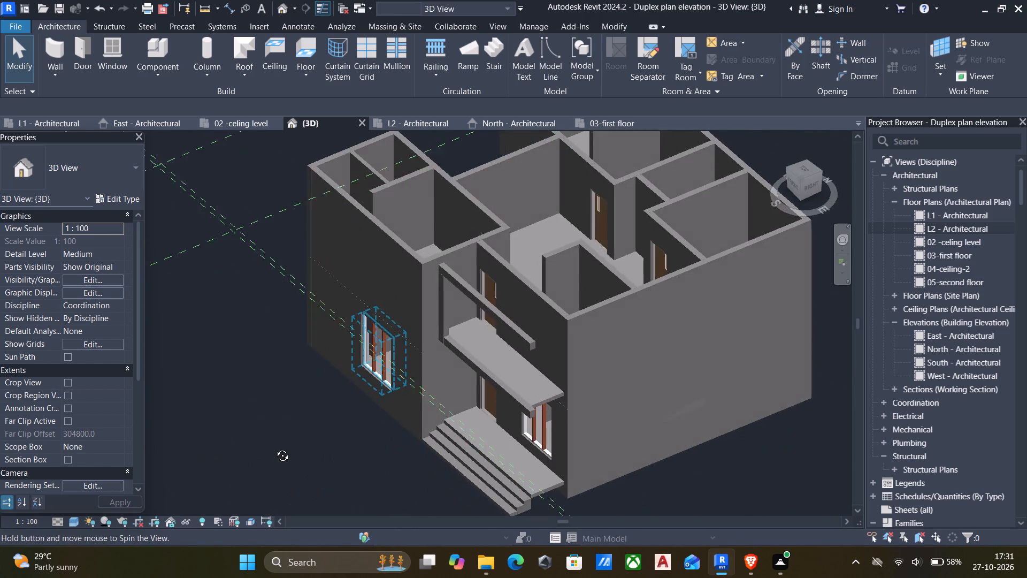
{"action": "middle_click_drag", "start_coordinate": [274, 447], "coordinate": [278, 452], "text": "shift"}
{"action": "scroll", "coordinate": [295, 473], "scroll_direction": "up", "scroll_amount": 5}
{"action": "scroll", "coordinate": [455, 220], "scroll_direction": "up", "scroll_amount": 4}
{"action": "scroll", "coordinate": [429, 279], "scroll_direction": "up", "scroll_amount": 6}
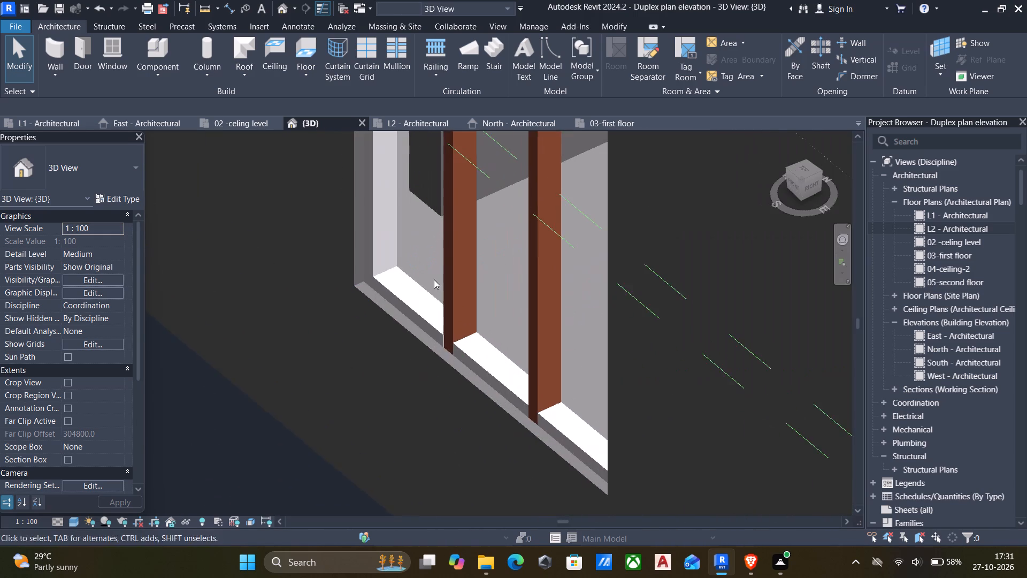
{"action": "scroll", "coordinate": [434, 279], "scroll_direction": "up", "scroll_amount": 5}
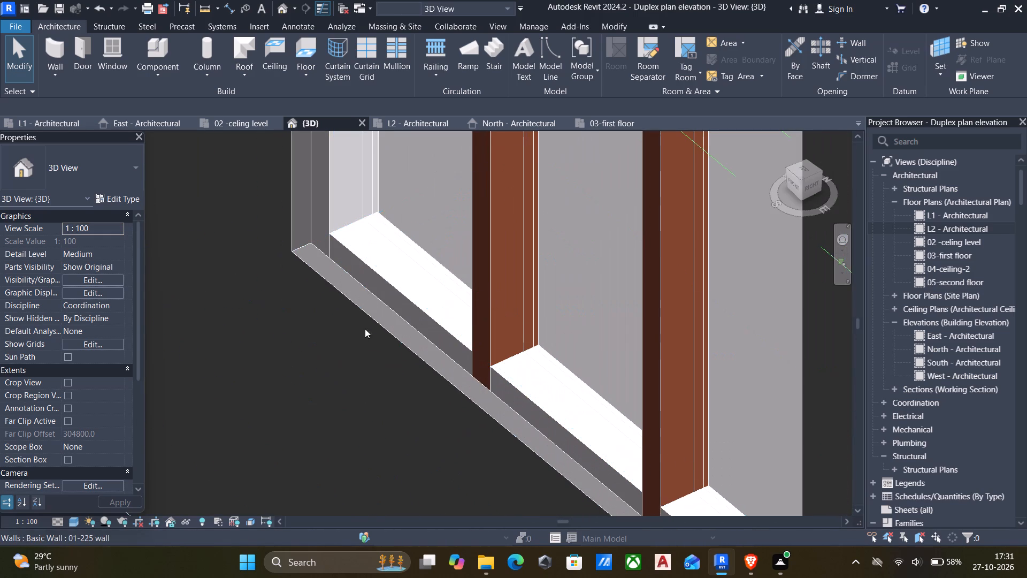
Examine the whole duplex in 3D from the front corner and front, checking both ground-floor curtain wall windows.
{"action": "scroll", "coordinate": [362, 347], "scroll_direction": "down", "scroll_amount": 4}
{"action": "middle_click_drag", "start_coordinate": [362, 347], "coordinate": [360, 419]}
{"action": "scroll", "coordinate": [360, 419], "scroll_direction": "down", "scroll_amount": 9}
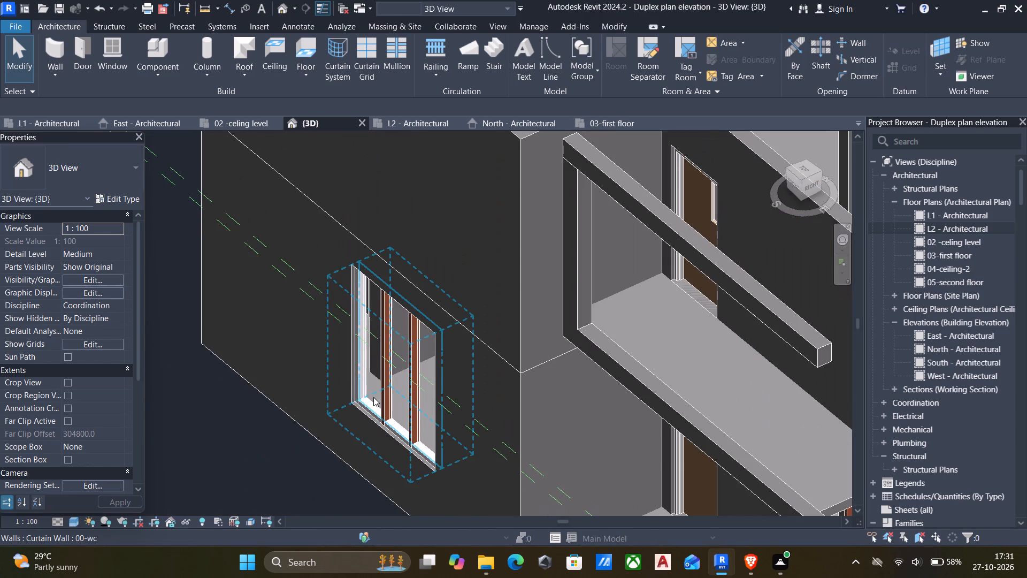
{"action": "scroll", "coordinate": [367, 397], "scroll_direction": "down", "scroll_amount": 3}
{"action": "middle_click_drag", "start_coordinate": [362, 397], "coordinate": [375, 344]}
{"action": "scroll", "coordinate": [377, 362], "scroll_direction": "down", "scroll_amount": 3}
{"action": "middle_click_drag", "start_coordinate": [380, 369], "coordinate": [377, 349]}
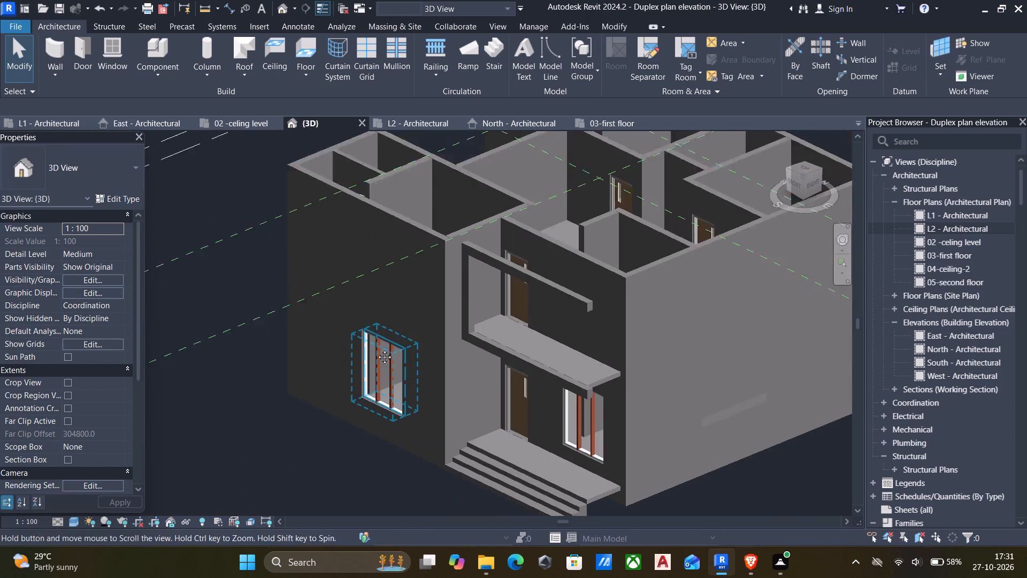
{"action": "middle_click_drag", "start_coordinate": [377, 349], "coordinate": [367, 299]}
{"action": "scroll", "coordinate": [380, 353], "scroll_direction": "down", "scroll_amount": 4}
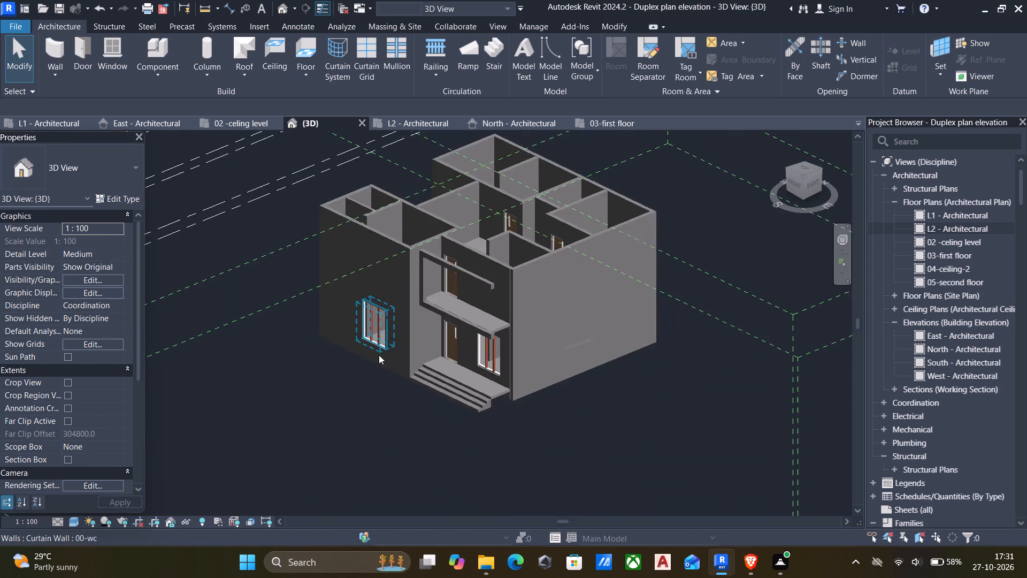
{"action": "middle_click_drag", "start_coordinate": [379, 355], "coordinate": [352, 336]}
{"action": "scroll", "coordinate": [348, 364], "scroll_direction": "down", "scroll_amount": 5}
{"action": "middle_click_drag", "start_coordinate": [351, 368], "coordinate": [339, 345]}
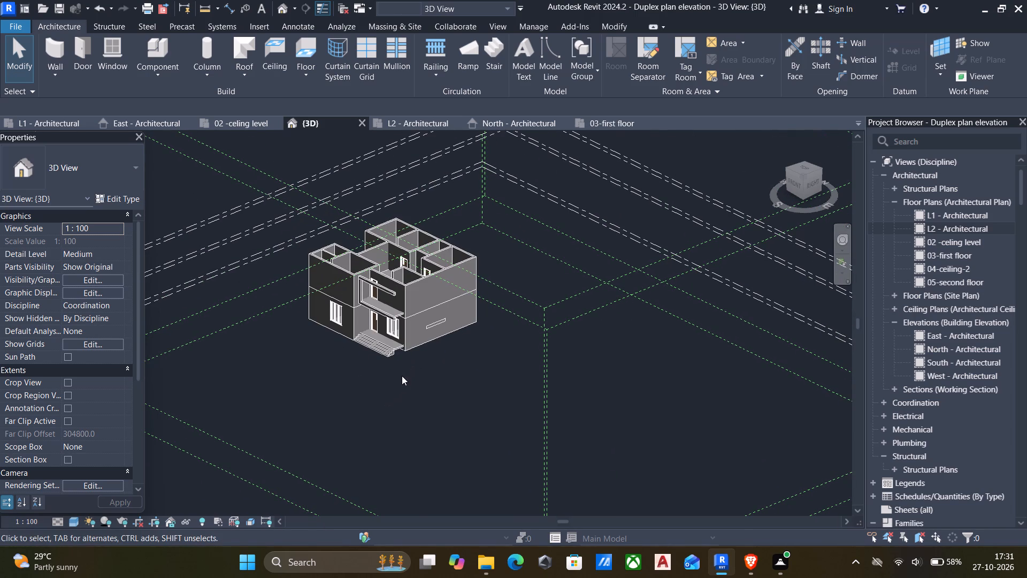
{"action": "middle_click_drag", "start_coordinate": [402, 376], "coordinate": [509, 291], "text": "shift"}
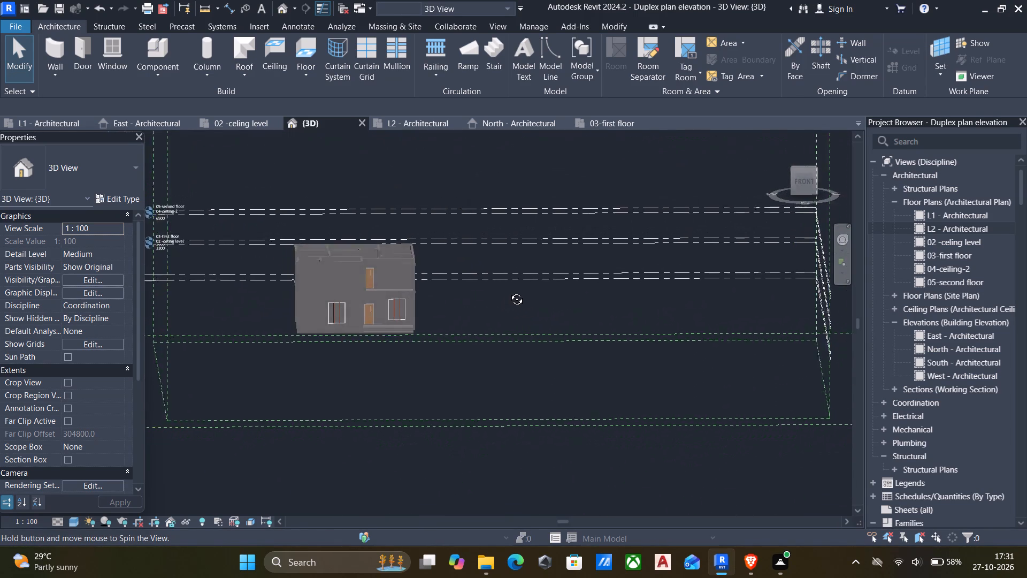
{"action": "middle_click_drag", "start_coordinate": [509, 291], "coordinate": [489, 301], "text": "shift"}
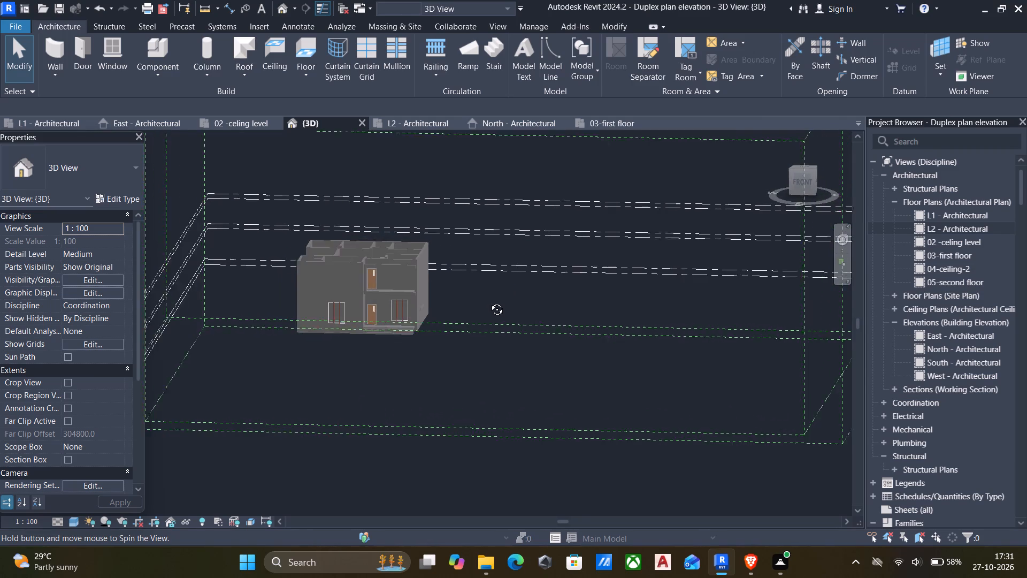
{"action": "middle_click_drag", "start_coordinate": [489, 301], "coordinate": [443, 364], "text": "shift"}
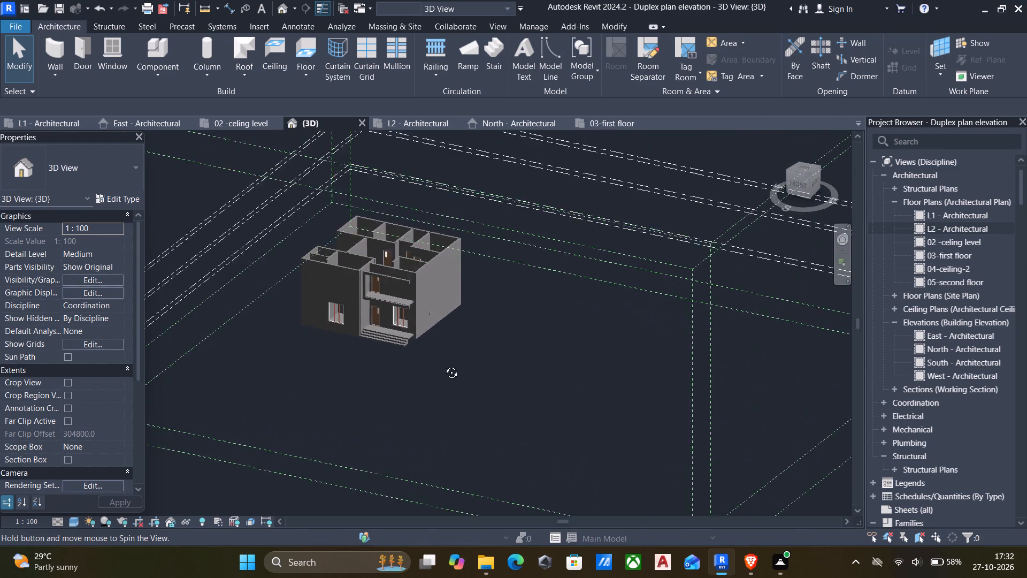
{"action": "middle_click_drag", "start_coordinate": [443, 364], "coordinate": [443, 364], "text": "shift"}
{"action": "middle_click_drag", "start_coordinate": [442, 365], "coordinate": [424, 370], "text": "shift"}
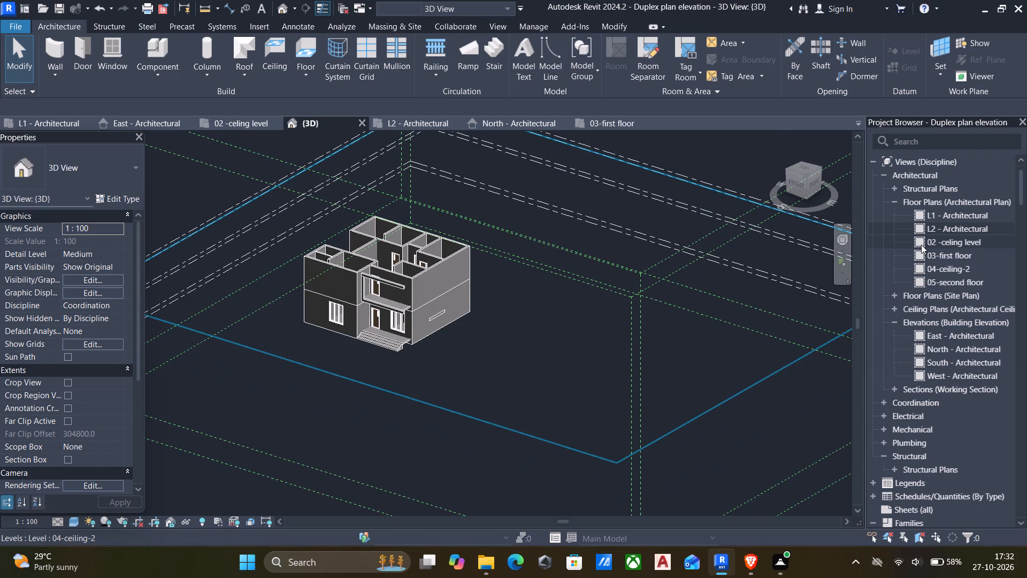
Open the L2 - Architectural floor plan and start an architectural wall of basic type 01-225 wall.
{"action": "double_click", "coordinate": [924, 229]}
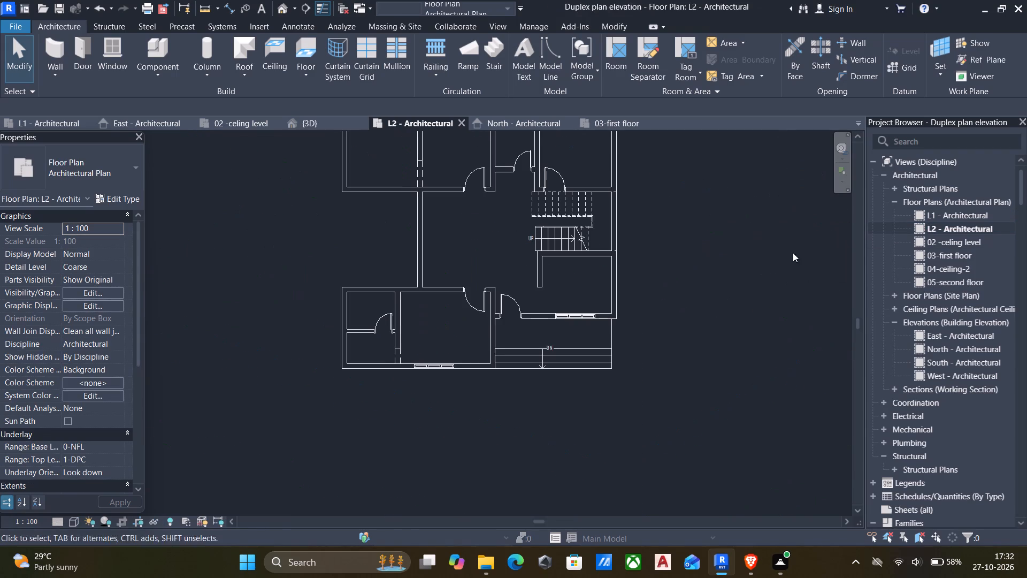
{"action": "type", "text": "wa"}
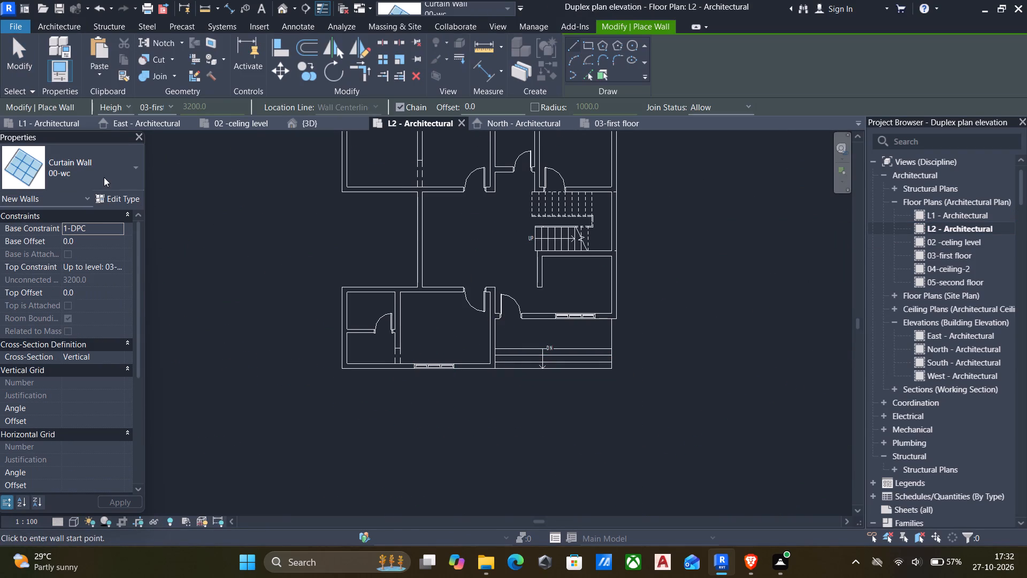
{"action": "left_click", "coordinate": [104, 177]}
{"action": "scroll", "coordinate": [112, 258], "scroll_direction": "down", "scroll_amount": 6}
{"action": "scroll", "coordinate": [101, 323], "scroll_direction": "down", "scroll_amount": 7}
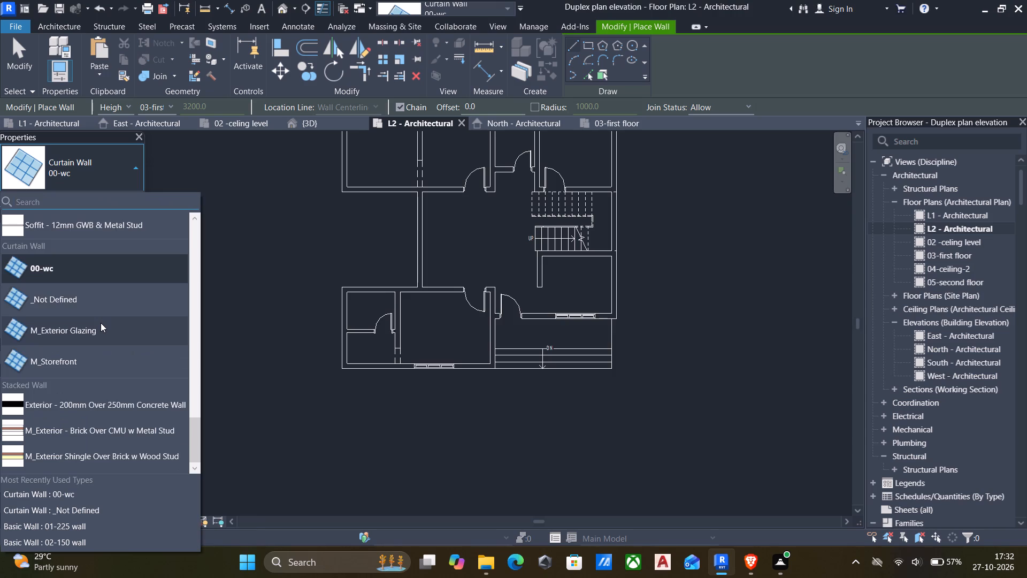
{"action": "scroll", "coordinate": [101, 323], "scroll_direction": "up", "scroll_amount": 10}
{"action": "scroll", "coordinate": [101, 323], "scroll_direction": "up", "scroll_amount": 14}
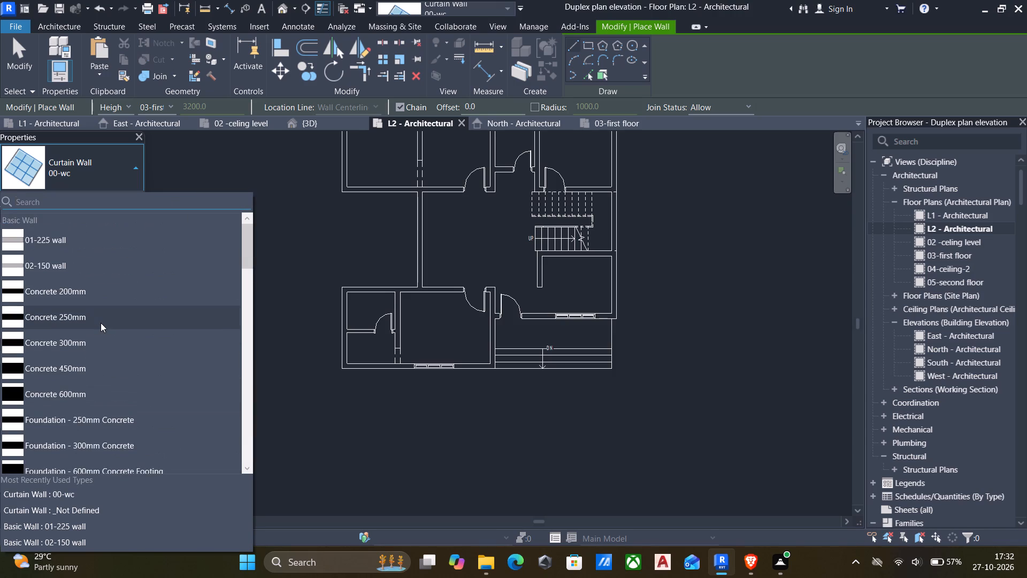
{"action": "left_click", "coordinate": [49, 240]}
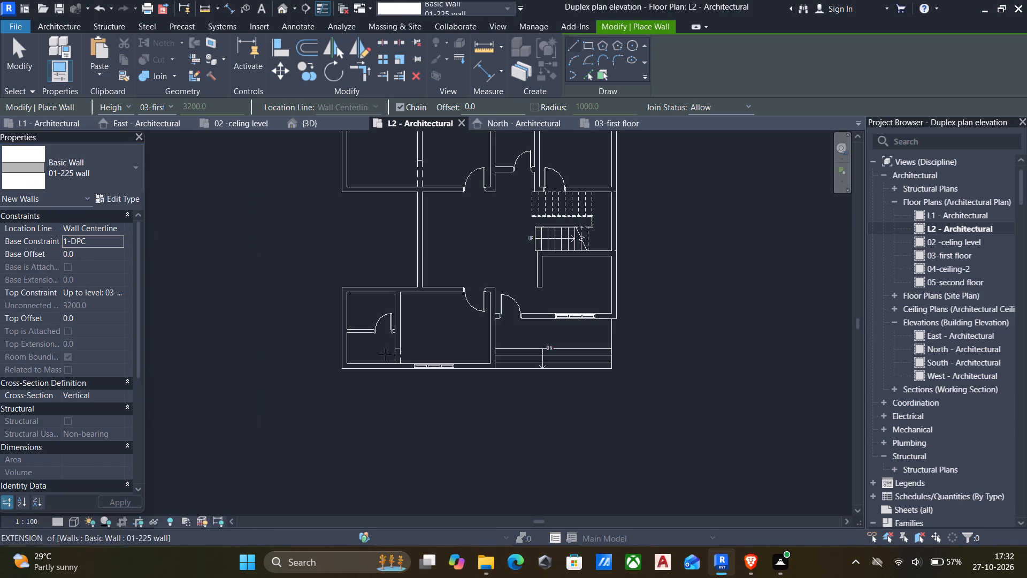
Set the new wall's location line to Finish Face: Exterior, base constraint to 0-NFL and top constraint to level 02 -celing level.
{"action": "scroll", "coordinate": [394, 354], "scroll_direction": "up", "scroll_amount": 3}
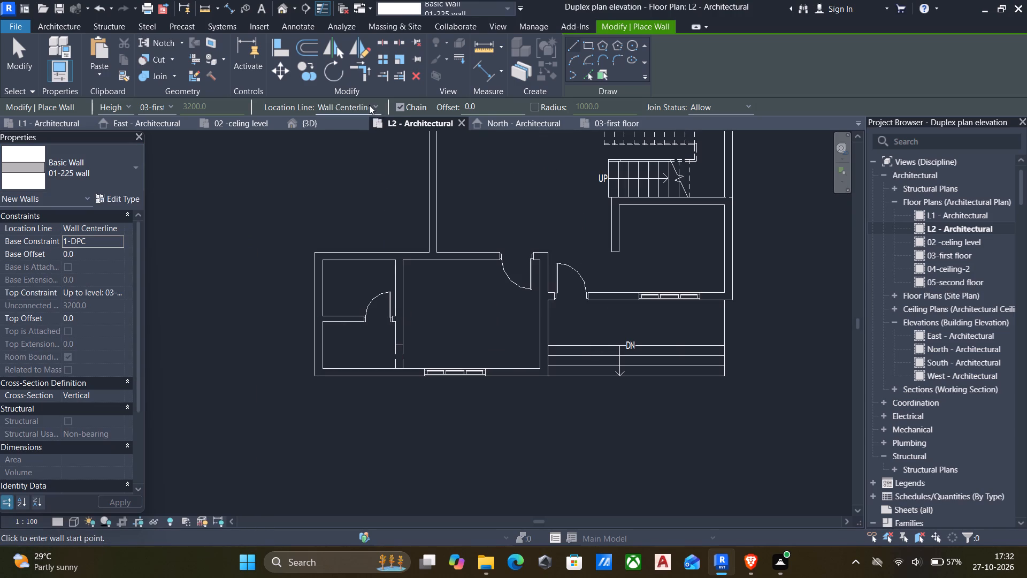
{"action": "left_click", "coordinate": [369, 103]}
{"action": "left_click", "coordinate": [361, 141]}
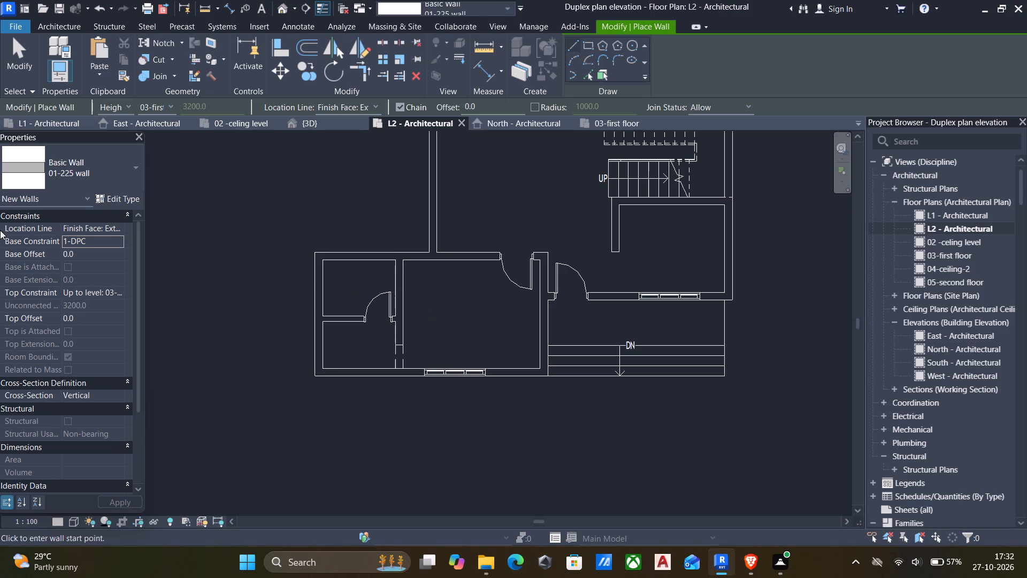
{"action": "left_click", "coordinate": [122, 238]}
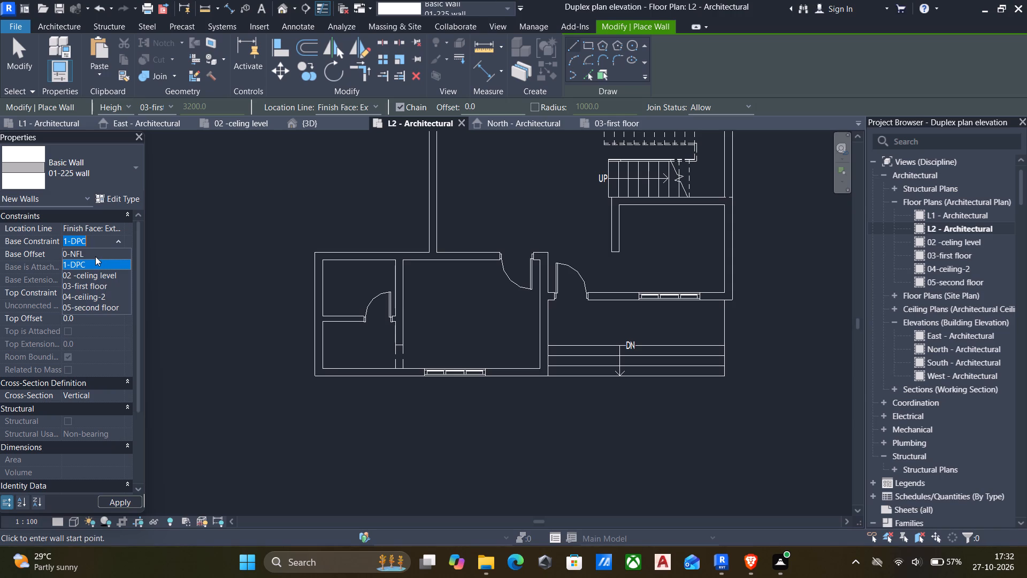
{"action": "left_click", "coordinate": [95, 256]}
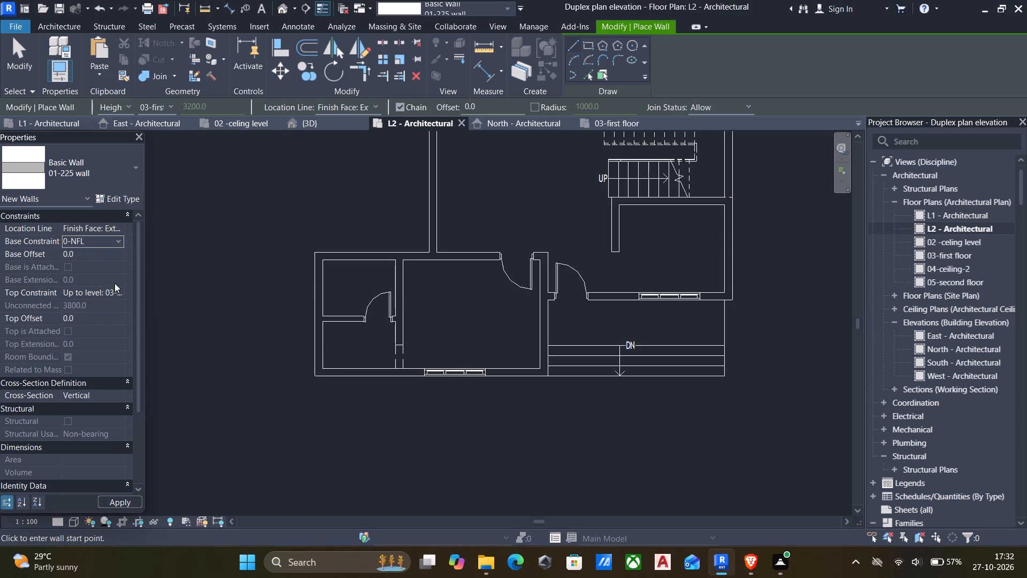
{"action": "left_click", "coordinate": [118, 290]}
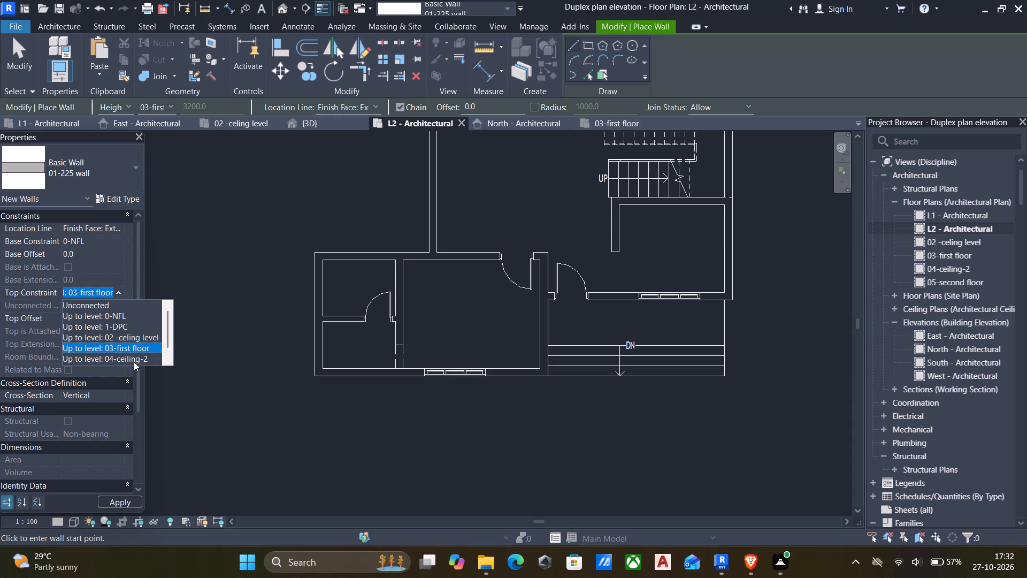
{"action": "left_click", "coordinate": [134, 335]}
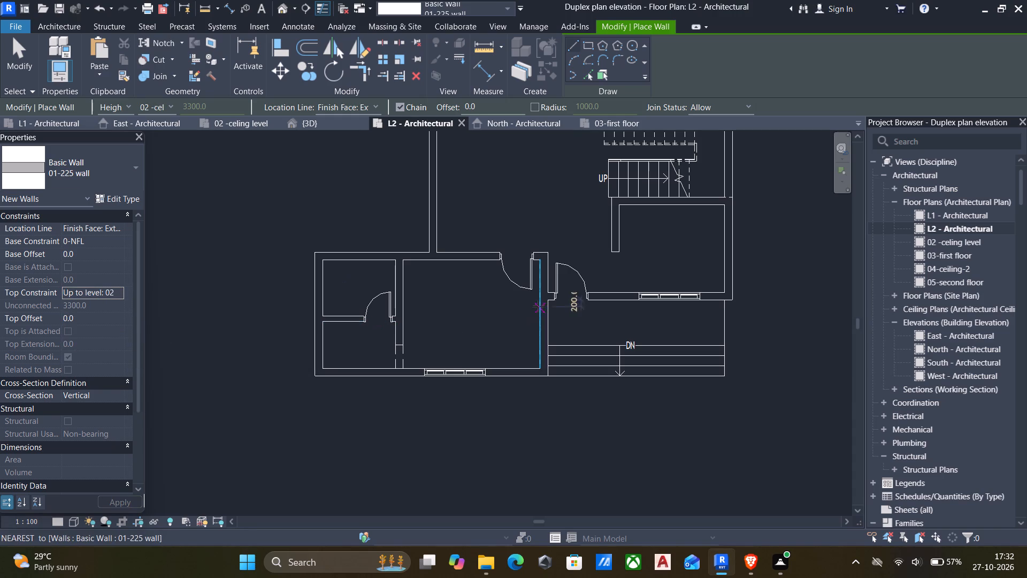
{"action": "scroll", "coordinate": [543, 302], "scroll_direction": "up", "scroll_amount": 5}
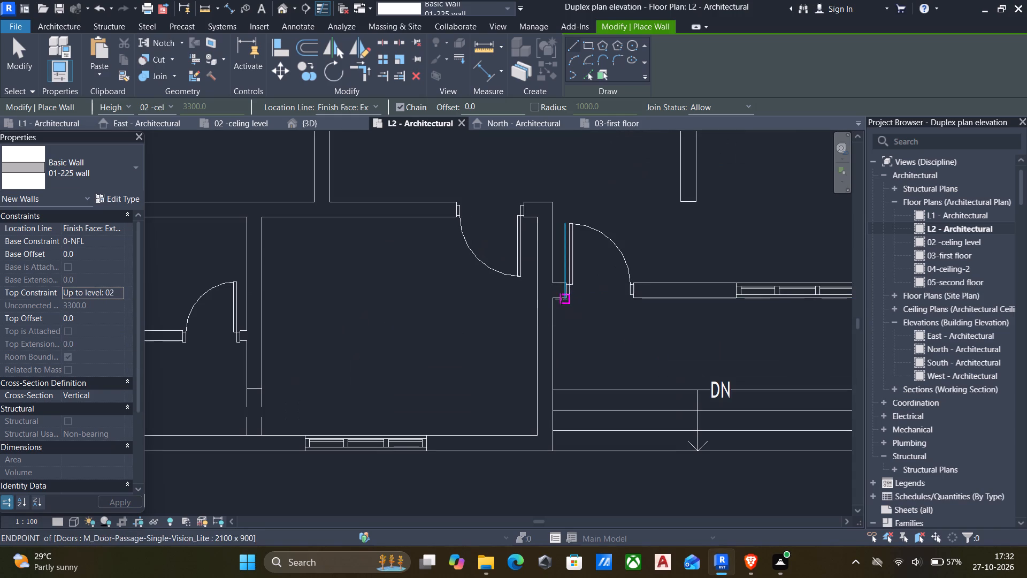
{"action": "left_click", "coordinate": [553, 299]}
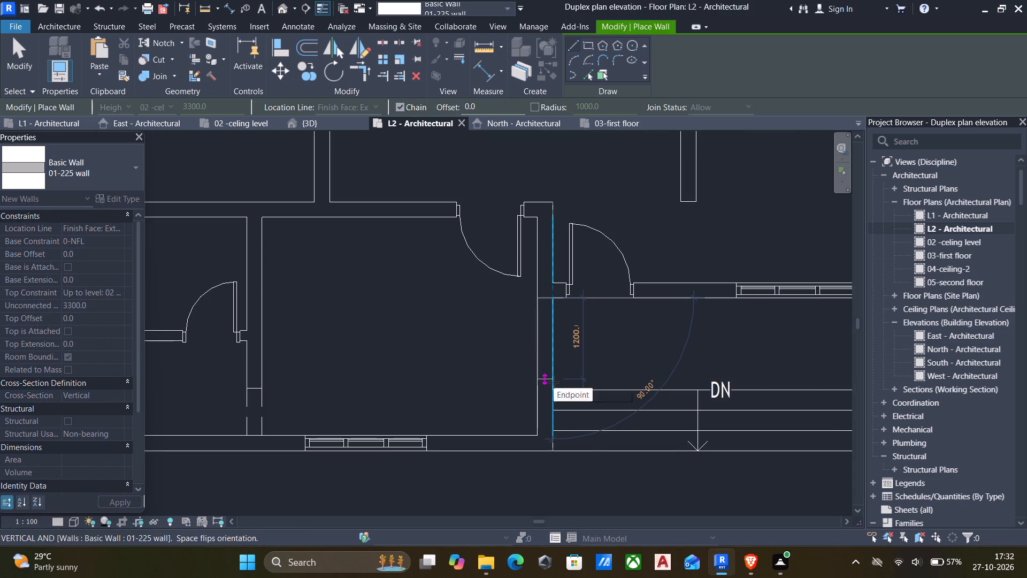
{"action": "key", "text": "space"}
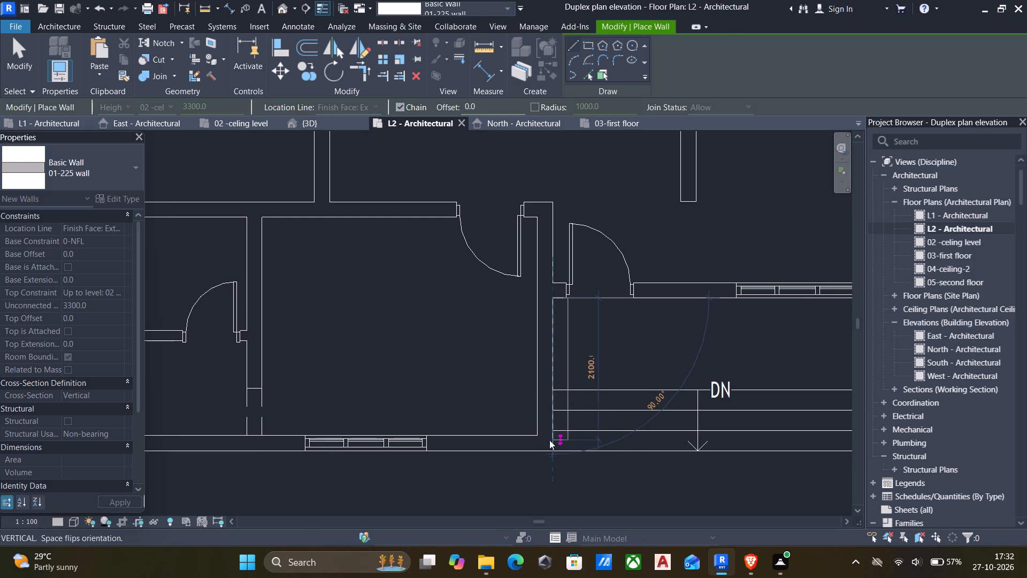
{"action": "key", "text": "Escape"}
Draw a 225 mm hidden-style detail line outward from the projecting front room's outer corner beside the entrance steps, in line with its side wall.
{"action": "left_click", "coordinate": [288, 24]}
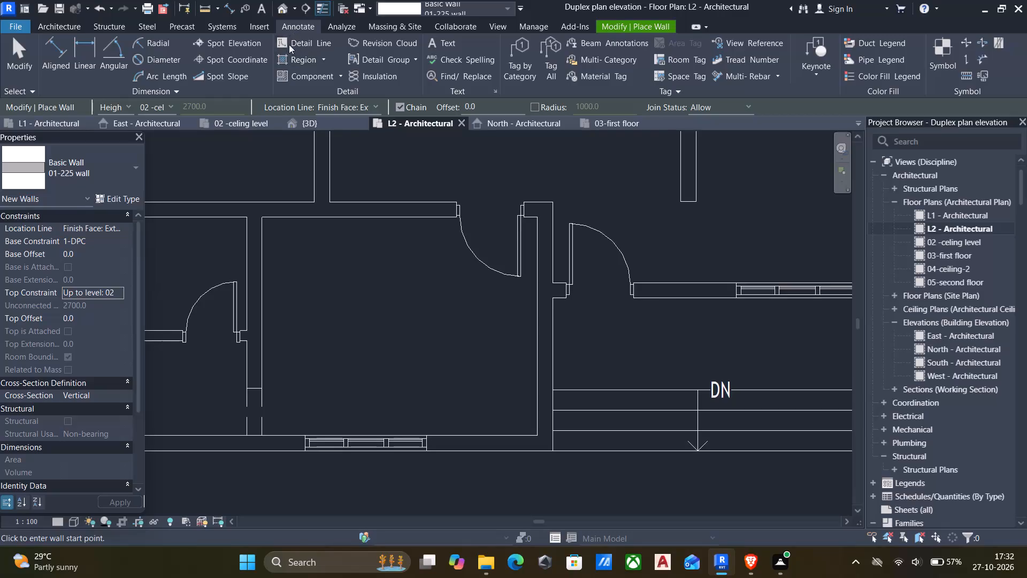
{"action": "left_click", "coordinate": [293, 39]}
{"action": "scroll", "coordinate": [530, 424], "scroll_direction": "down", "scroll_amount": 1}
{"action": "middle_click_drag", "start_coordinate": [530, 424], "coordinate": [511, 344]}
{"action": "scroll", "coordinate": [562, 400], "scroll_direction": "up", "scroll_amount": 4}
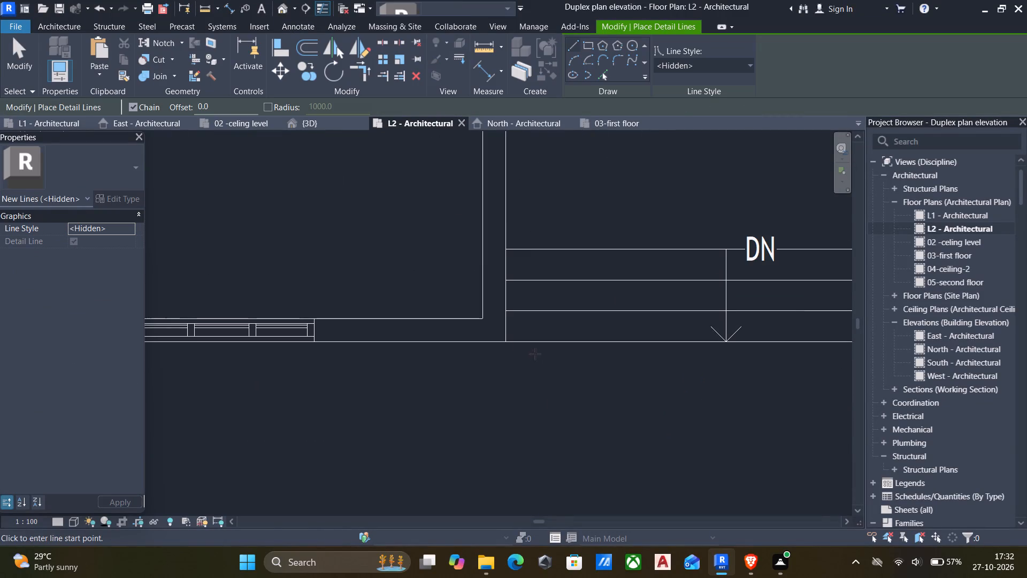
{"action": "left_click", "coordinate": [508, 342]}
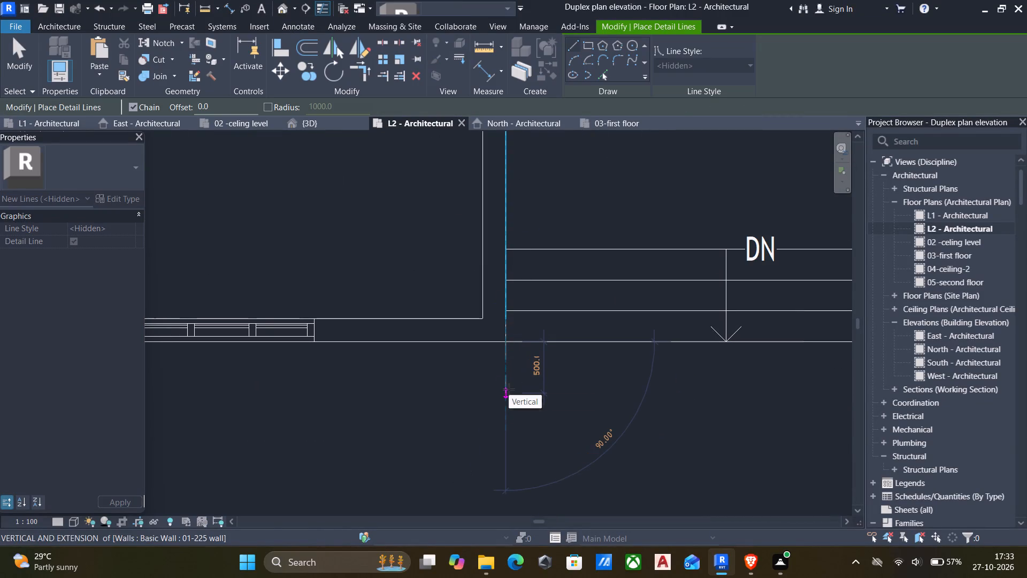
{"action": "key", "text": "3"}
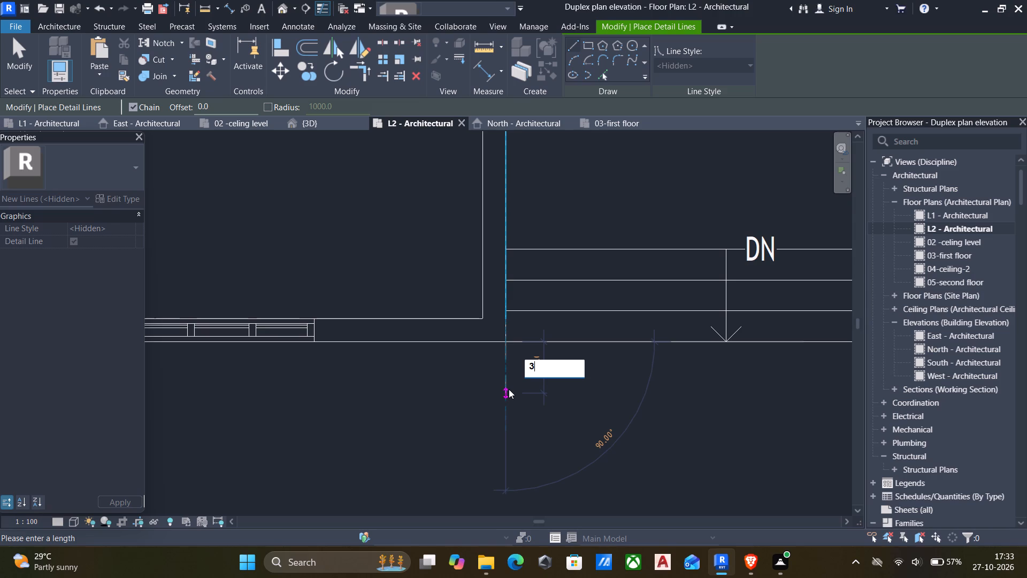
{"action": "key", "text": "BackSpace"}
{"action": "key", "text": "BackSpace"}
{"action": "type", "text": "225"}
{"action": "key", "text": "Return"}
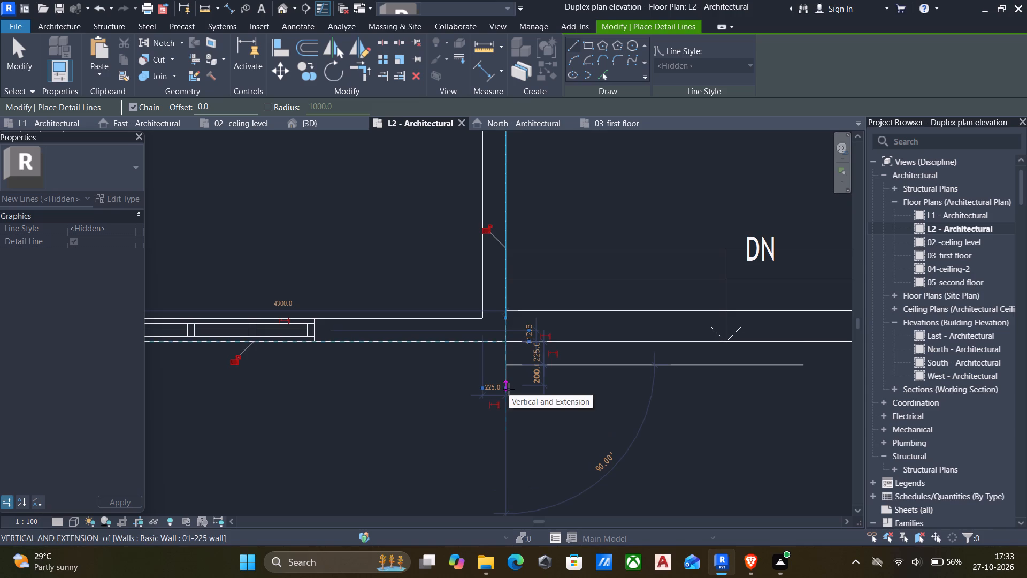
{"action": "scroll", "coordinate": [302, 383], "scroll_direction": "down", "scroll_amount": 4}
{"action": "middle_click_drag", "start_coordinate": [306, 384], "coordinate": [502, 374]}
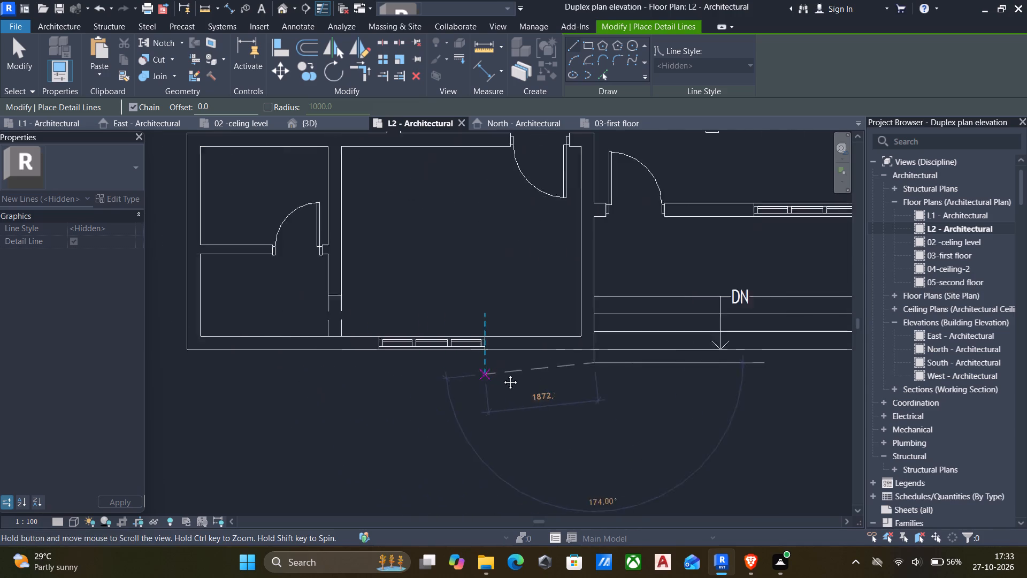
{"action": "middle_click_drag", "start_coordinate": [502, 374], "coordinate": [543, 373]}
{"action": "scroll", "coordinate": [544, 373], "scroll_direction": "down", "scroll_amount": 1}
{"action": "key", "text": "Escape"}
Draw a 225 mm detail line outward from the front room's other outer corner and connect its end across to the first line's end.
{"action": "left_click", "coordinate": [282, 355]}
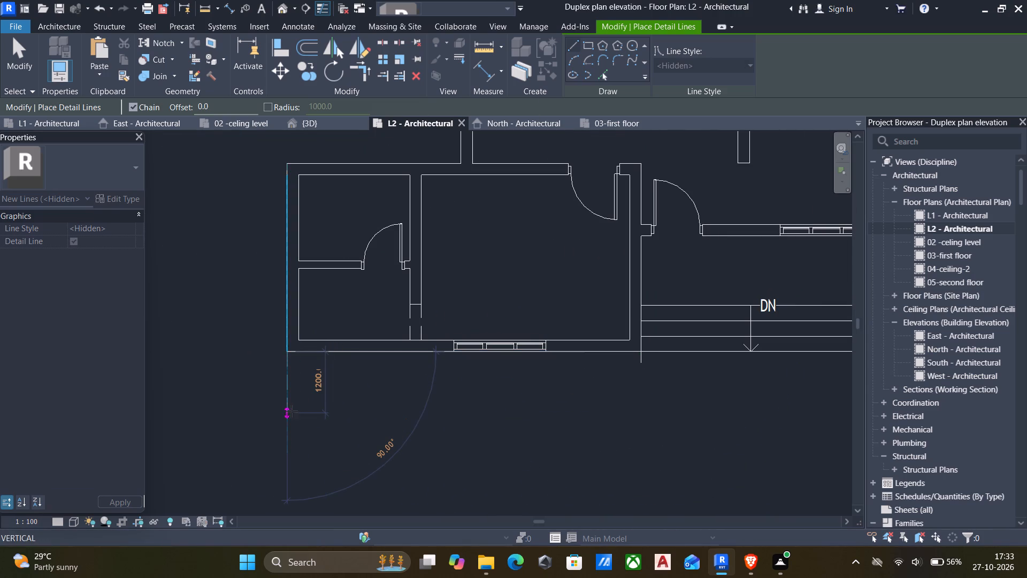
{"action": "type", "text": "225"}
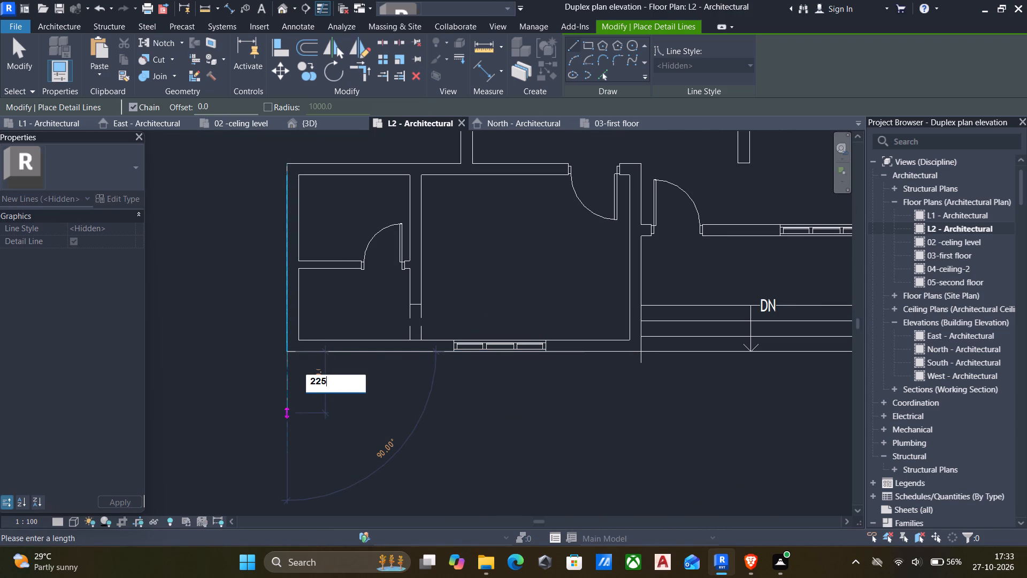
{"action": "key", "text": "Return"}
{"action": "scroll", "coordinate": [446, 377], "scroll_direction": "down", "scroll_amount": 4}
{"action": "scroll", "coordinate": [563, 391], "scroll_direction": "up", "scroll_amount": 3}
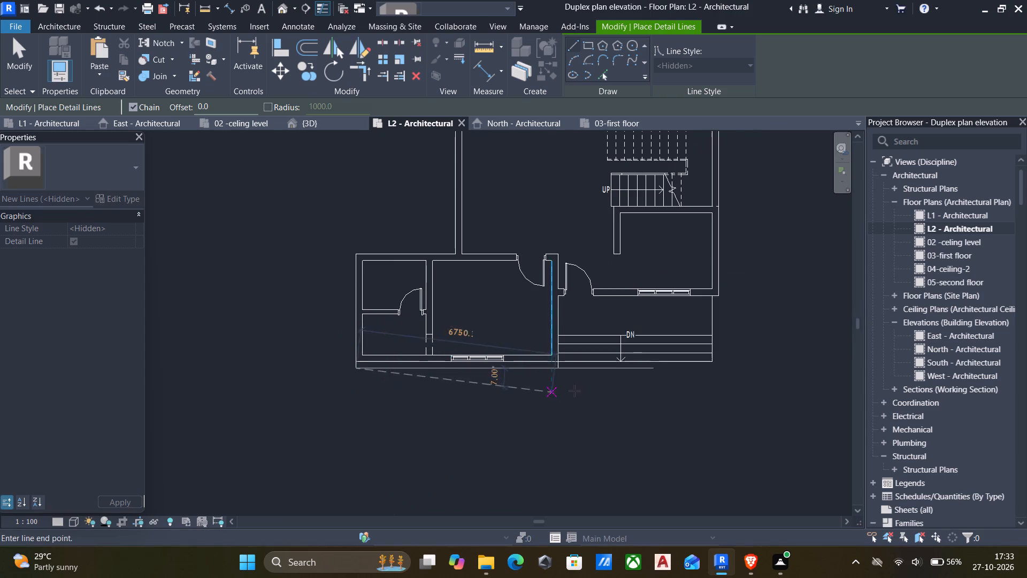
{"action": "scroll", "coordinate": [574, 391], "scroll_direction": "up", "scroll_amount": 2}
{"action": "left_click", "coordinate": [545, 339]}
{"action": "key", "text": "Escape"}
{"action": "scroll", "coordinate": [497, 360], "scroll_direction": "down", "scroll_amount": 4}
{"action": "middle_click_drag", "start_coordinate": [492, 384], "coordinate": [519, 392]}
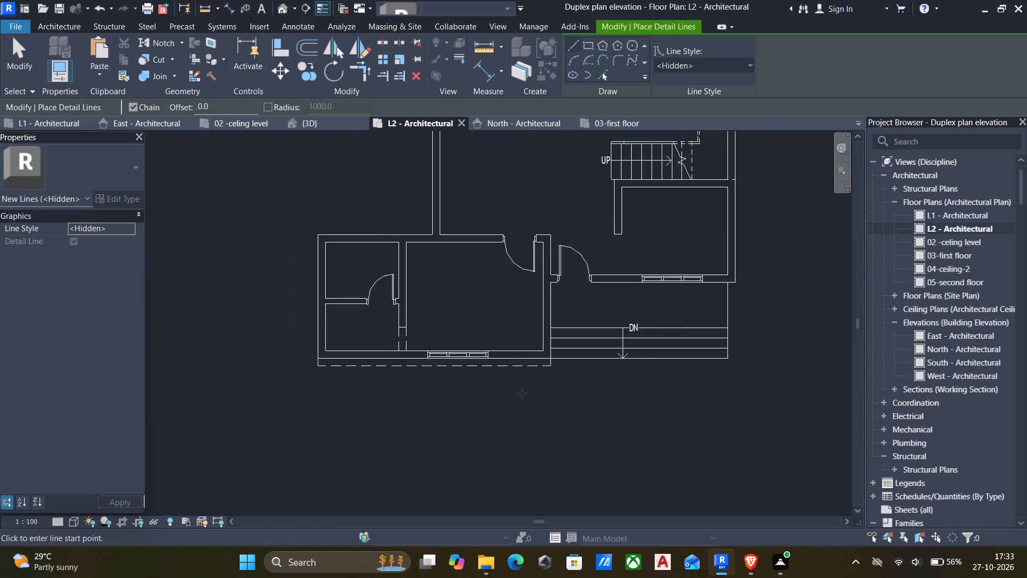
{"action": "scroll", "coordinate": [273, 354], "scroll_direction": "up", "scroll_amount": 5}
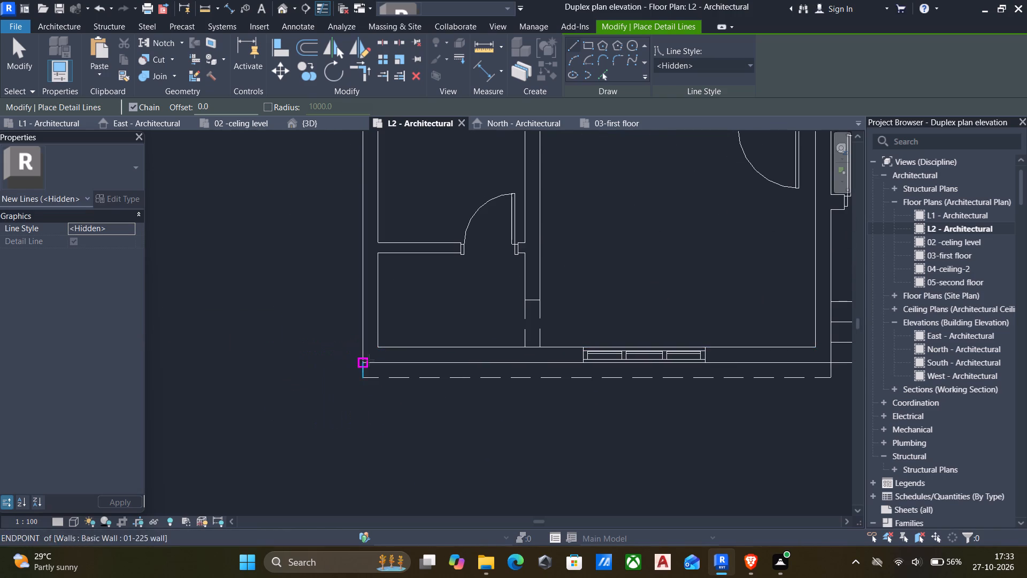
{"action": "scroll", "coordinate": [369, 362], "scroll_direction": "up", "scroll_amount": 2}
{"action": "scroll", "coordinate": [356, 367], "scroll_direction": "down", "scroll_amount": 6}
{"action": "middle_click_drag", "start_coordinate": [357, 369], "coordinate": [325, 377]}
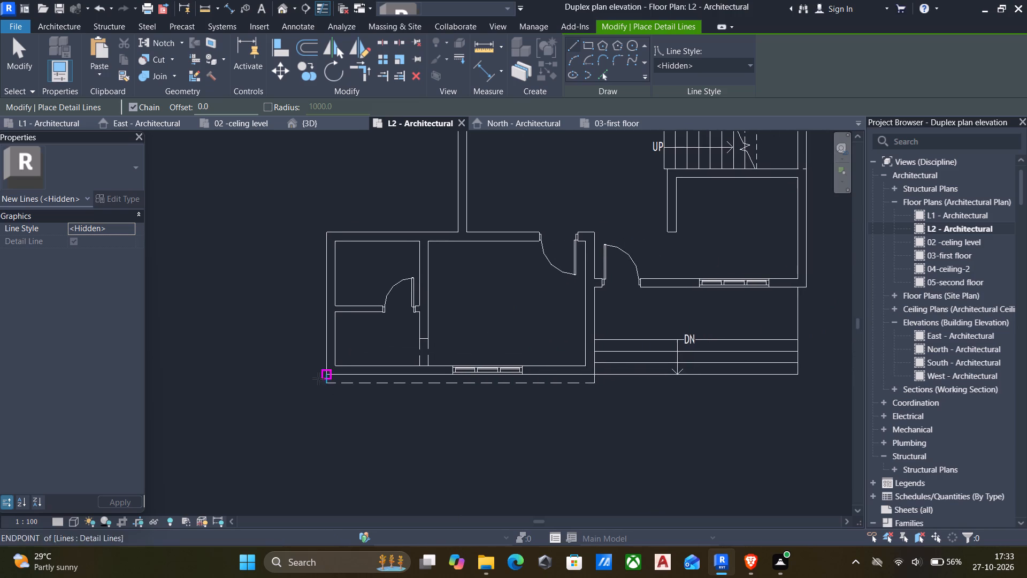
{"action": "key", "text": "Escape"}
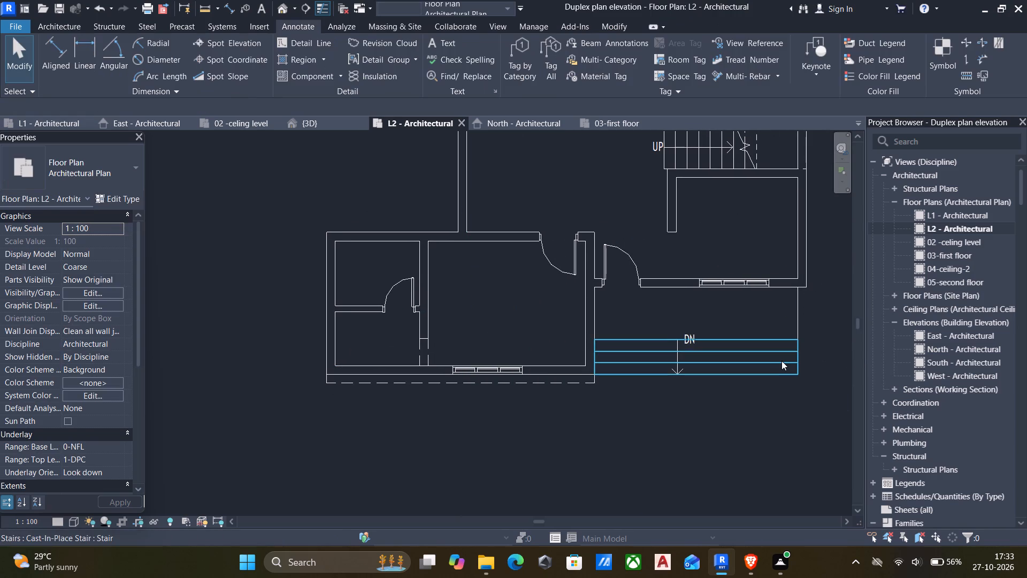
Draw a 01-225 wall about 2485 mm long from the entrance door wall corner to the detail line's end, flipped to the steps side.
{"action": "type", "text": "wa"}
{"action": "scroll", "coordinate": [739, 366], "scroll_direction": "up", "scroll_amount": 1}
{"action": "scroll", "coordinate": [620, 301], "scroll_direction": "up", "scroll_amount": 4}
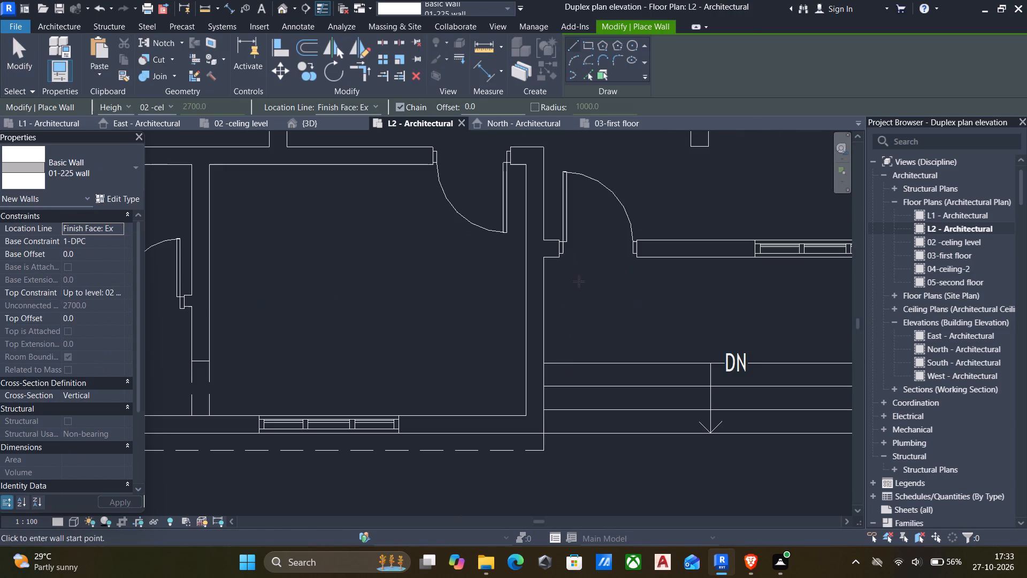
{"action": "left_click", "coordinate": [546, 262]}
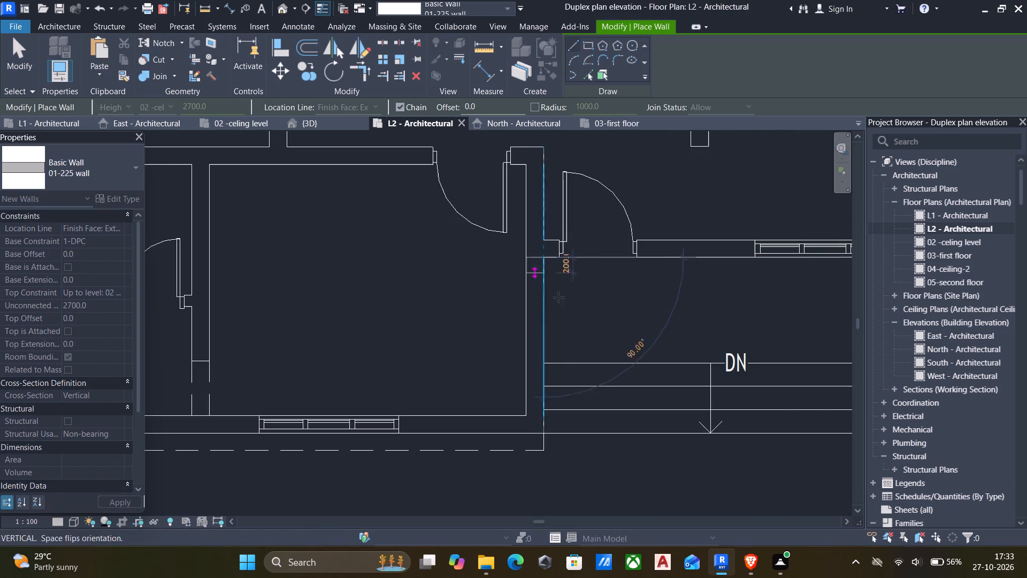
{"action": "key", "text": "space"}
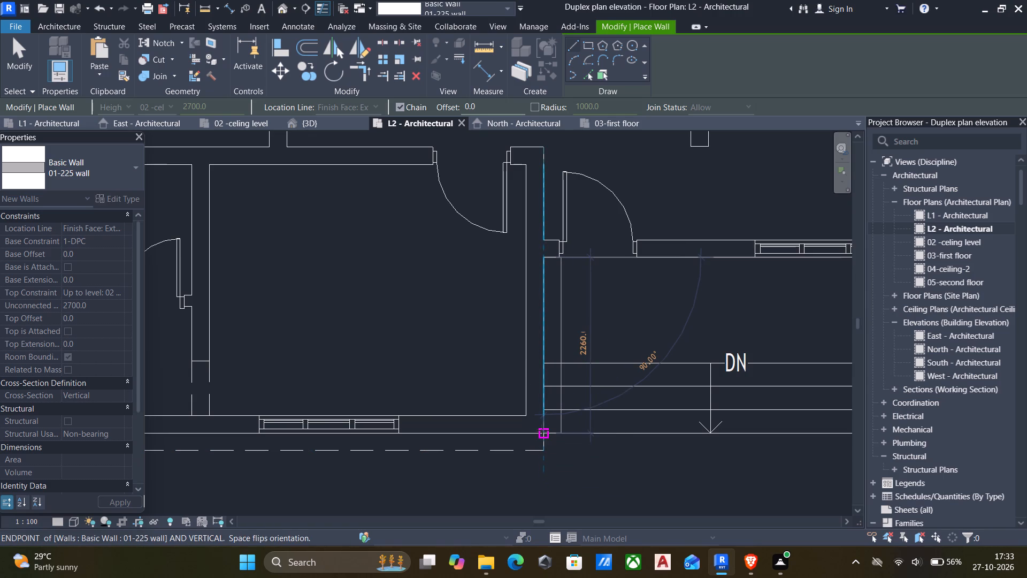
{"action": "left_click", "coordinate": [543, 451]}
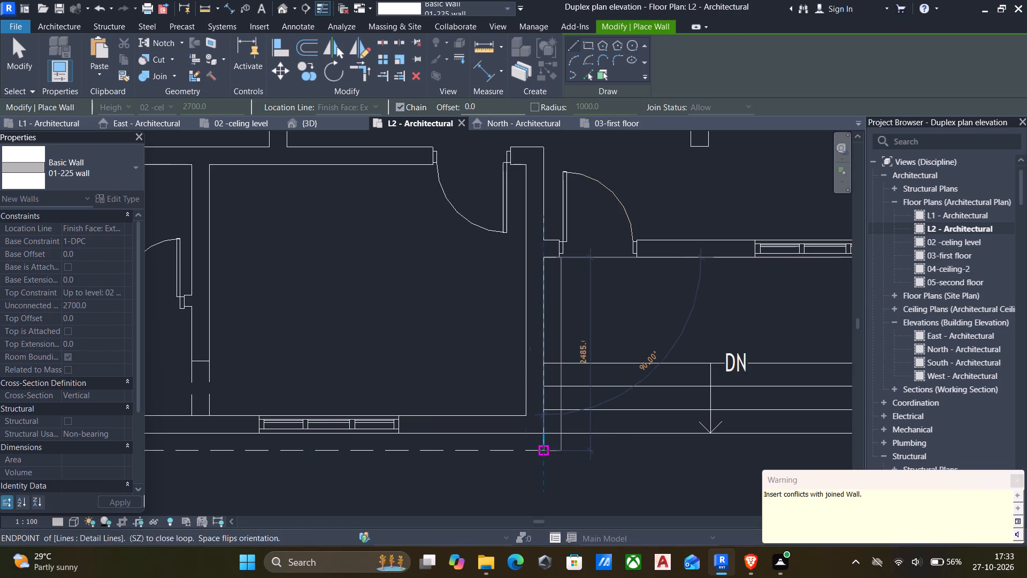
{"action": "key", "text": "Escape"}
{"action": "scroll", "coordinate": [543, 454], "scroll_direction": "down", "scroll_amount": 2}
{"action": "middle_click_drag", "start_coordinate": [543, 454], "coordinate": [693, 421]}
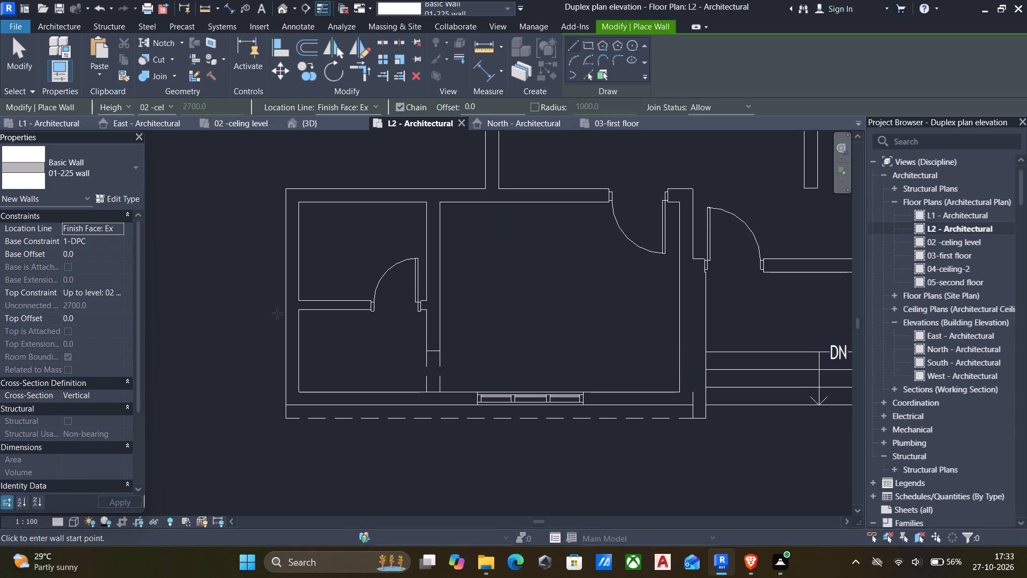
Draw a 01-225 wall 850 mm long along the front room's other side wall, ending at the detail line corner.
{"action": "left_click", "coordinate": [283, 367]}
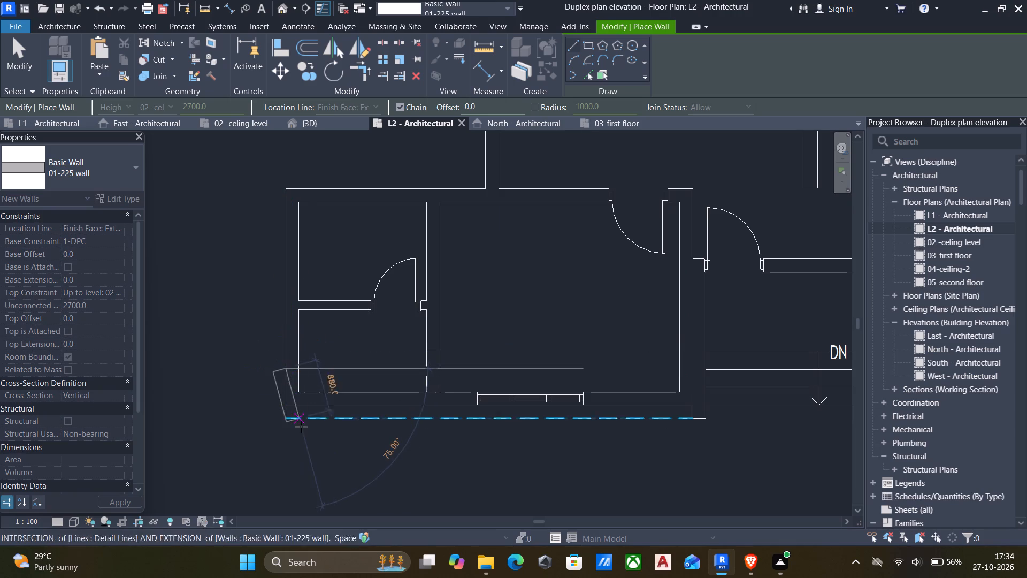
{"action": "left_click", "coordinate": [286, 418]}
{"action": "key", "text": "Escape"}
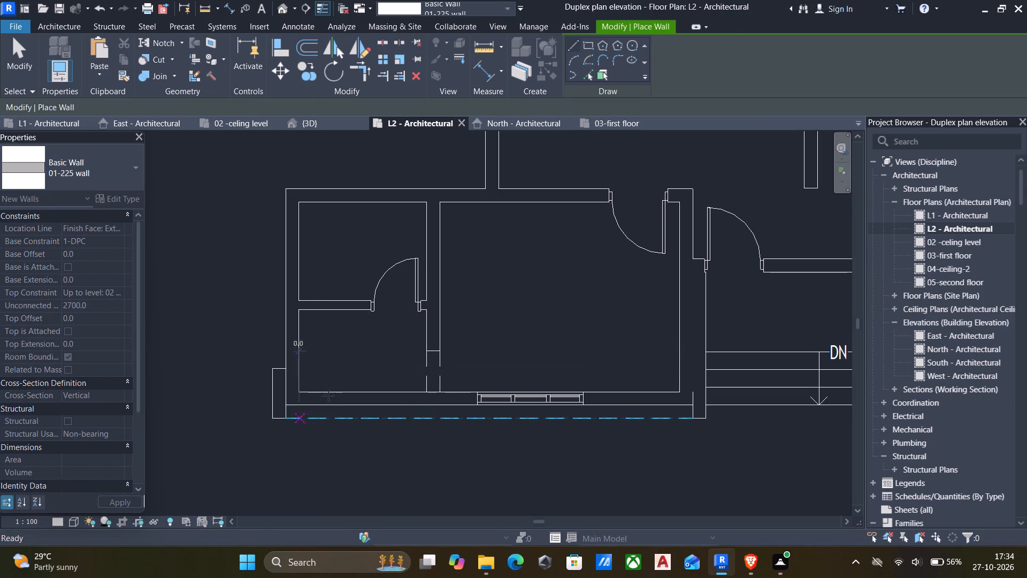
In the 3D view, set the base constraint of the projecting wall beside the entrance steps to 0-NFL.
{"action": "left_click", "coordinate": [281, 10]}
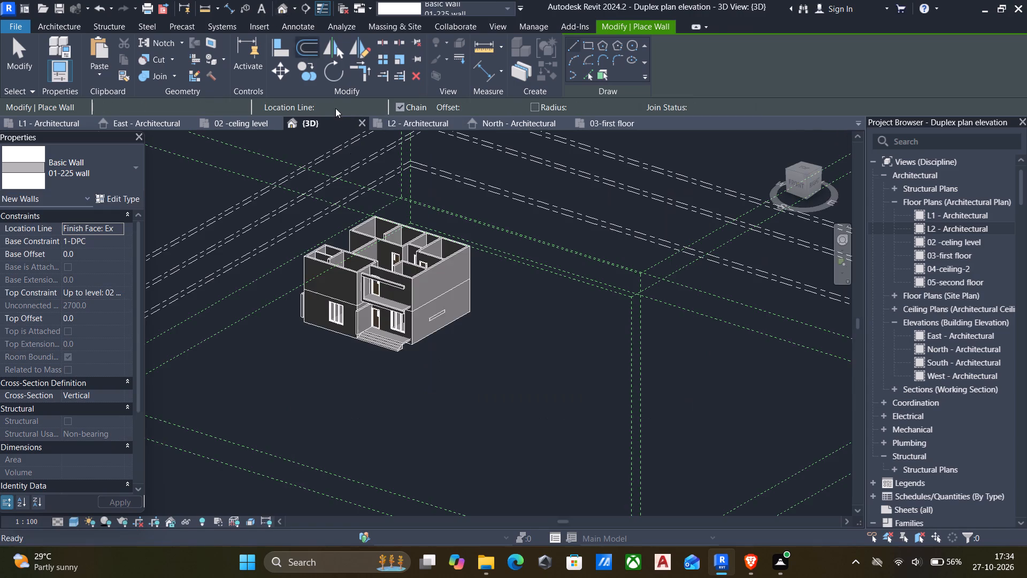
{"action": "scroll", "coordinate": [413, 291], "scroll_direction": "down", "scroll_amount": 3}
{"action": "scroll", "coordinate": [416, 335], "scroll_direction": "up", "scroll_amount": 6}
{"action": "scroll", "coordinate": [355, 329], "scroll_direction": "up", "scroll_amount": 5}
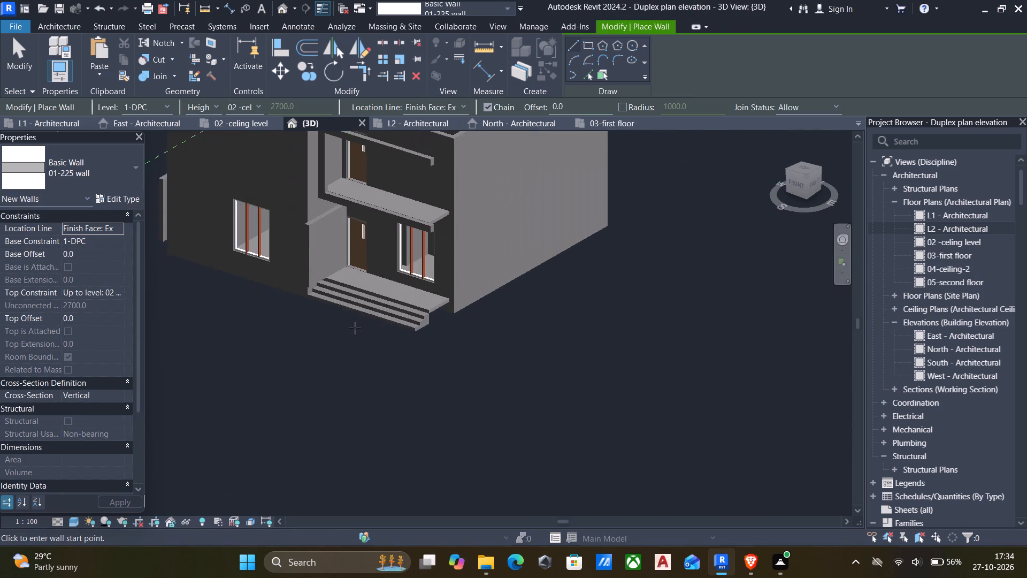
{"action": "key", "text": "Escape"}
{"action": "scroll", "coordinate": [490, 377], "scroll_direction": "down", "scroll_amount": 4}
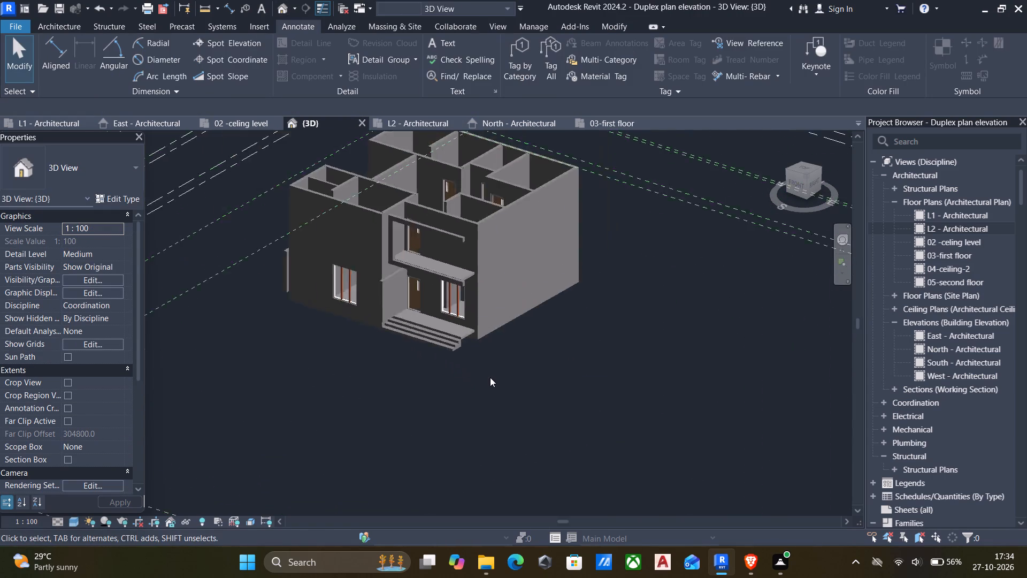
{"action": "scroll", "coordinate": [490, 377], "scroll_direction": "down", "scroll_amount": 2}
{"action": "middle_click_drag", "start_coordinate": [490, 377], "coordinate": [488, 334]}
{"action": "scroll", "coordinate": [488, 333], "scroll_direction": "up", "scroll_amount": 4}
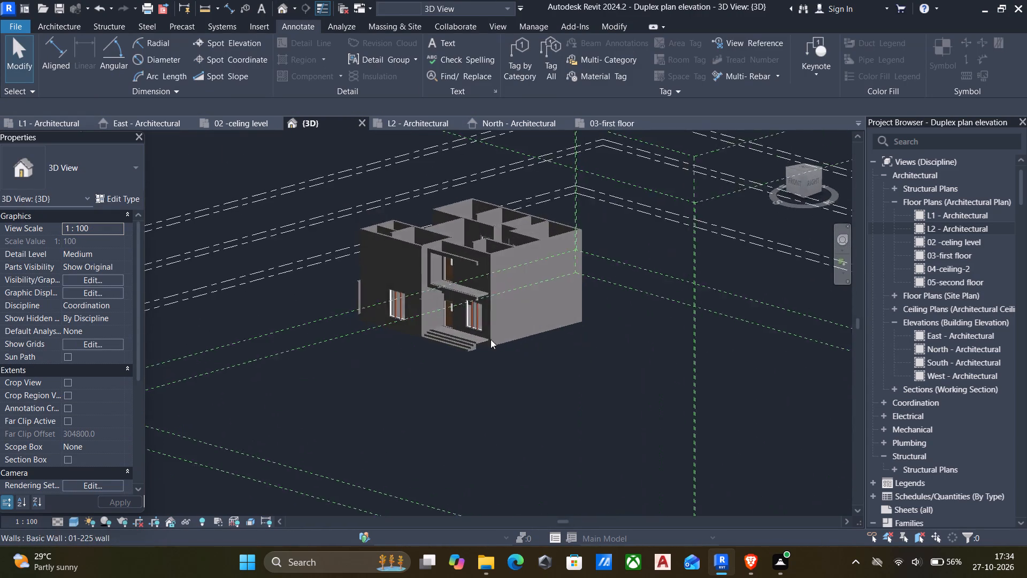
{"action": "scroll", "coordinate": [490, 339], "scroll_direction": "up", "scroll_amount": 2}
{"action": "scroll", "coordinate": [349, 338], "scroll_direction": "up", "scroll_amount": 9}
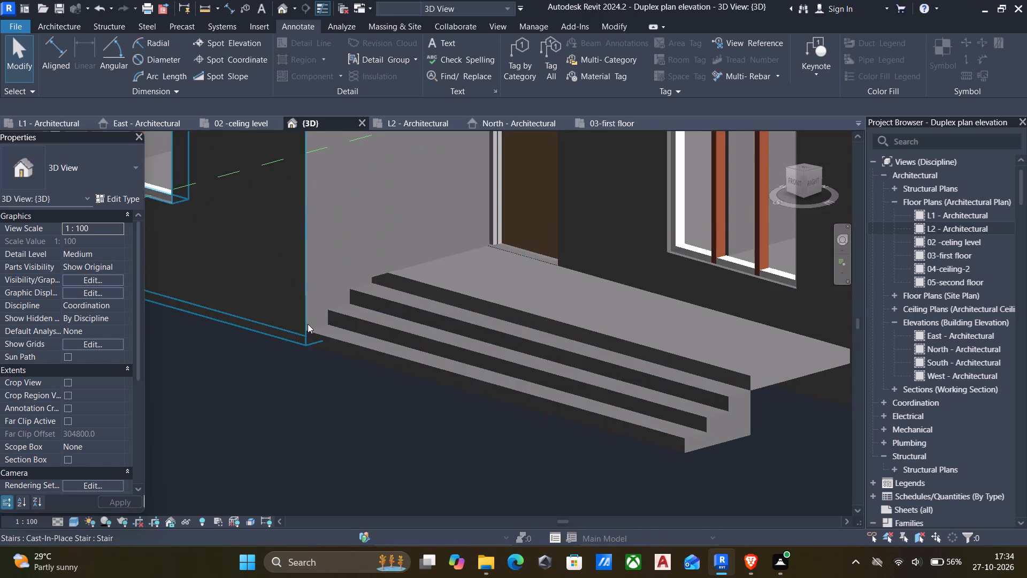
{"action": "left_click", "coordinate": [288, 280]}
{"action": "scroll", "coordinate": [283, 284], "scroll_direction": "down", "scroll_amount": 5}
{"action": "middle_click_drag", "start_coordinate": [298, 308], "coordinate": [340, 304]}
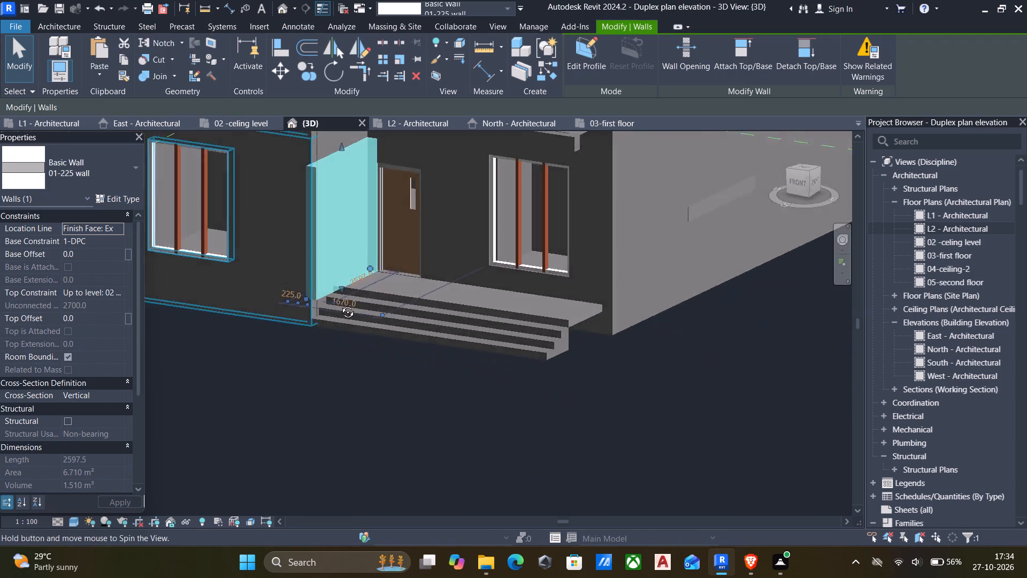
{"action": "middle_click_drag", "start_coordinate": [340, 304], "coordinate": [381, 216]}
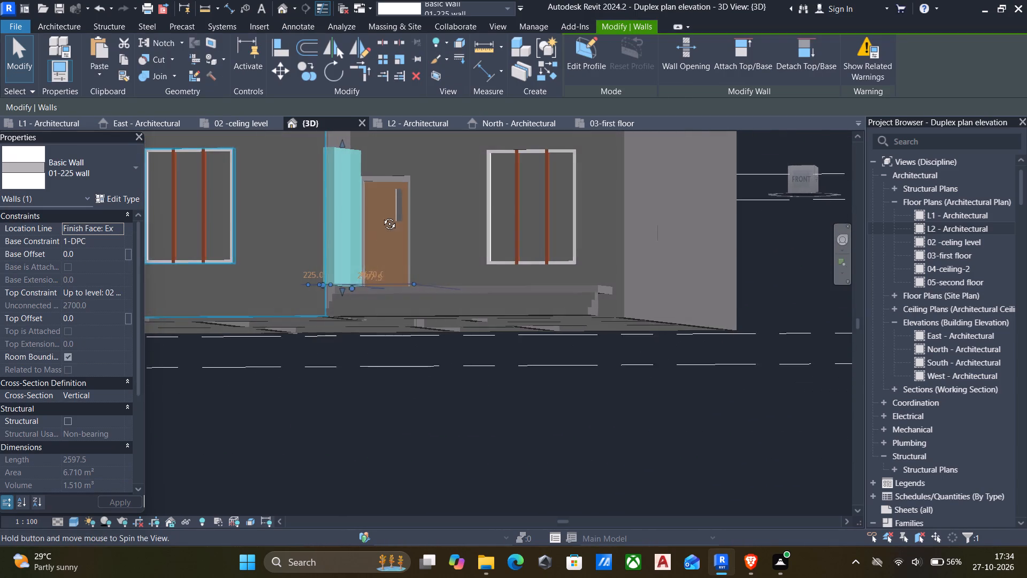
{"action": "middle_click_drag", "start_coordinate": [381, 216], "coordinate": [385, 213]}
{"action": "left_click", "coordinate": [116, 238]}
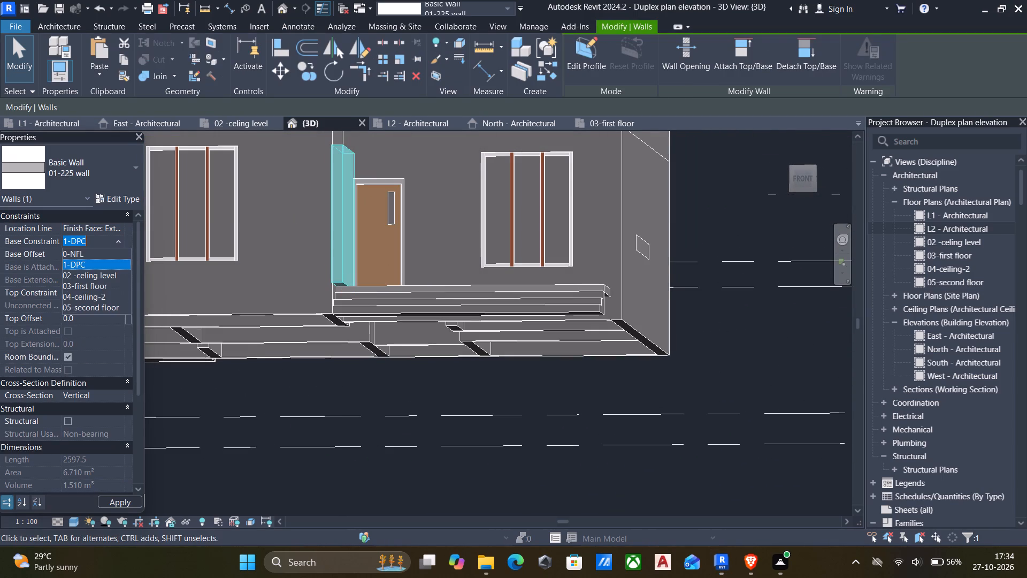
{"action": "left_click", "coordinate": [88, 255]}
{"action": "scroll", "coordinate": [344, 347], "scroll_direction": "up", "scroll_amount": 3}
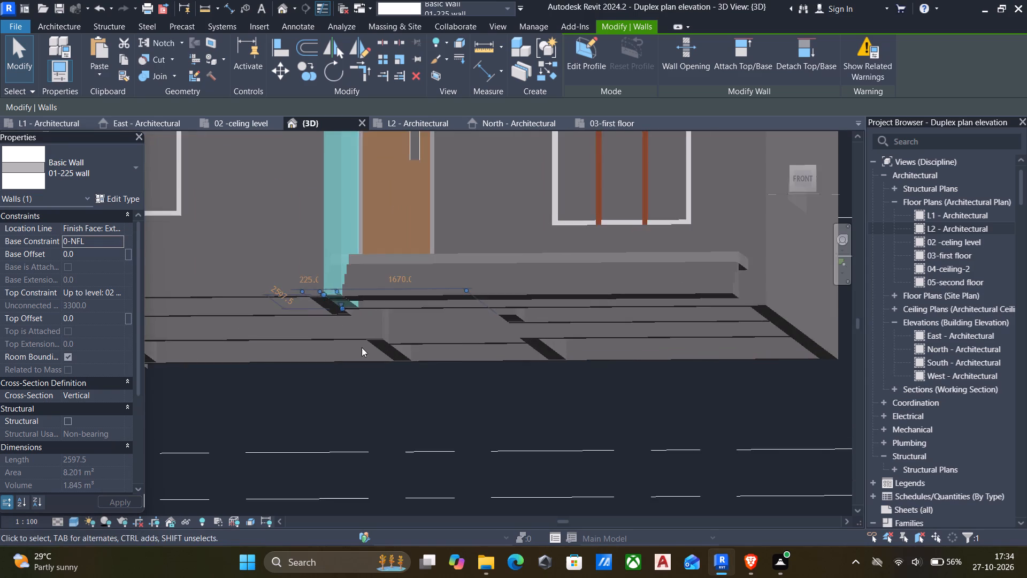
{"action": "scroll", "coordinate": [356, 353], "scroll_direction": "down", "scroll_amount": 5}
{"action": "middle_click_drag", "start_coordinate": [362, 375], "coordinate": [407, 389]}
{"action": "key", "text": "Escape"}
Set the base constraint of the 850 mm projecting wall at the front room's far corner to 0-NFL.
{"action": "scroll", "coordinate": [410, 395], "scroll_direction": "down", "scroll_amount": 6}
{"action": "middle_click_drag", "start_coordinate": [410, 395], "coordinate": [393, 501], "text": "shift"}
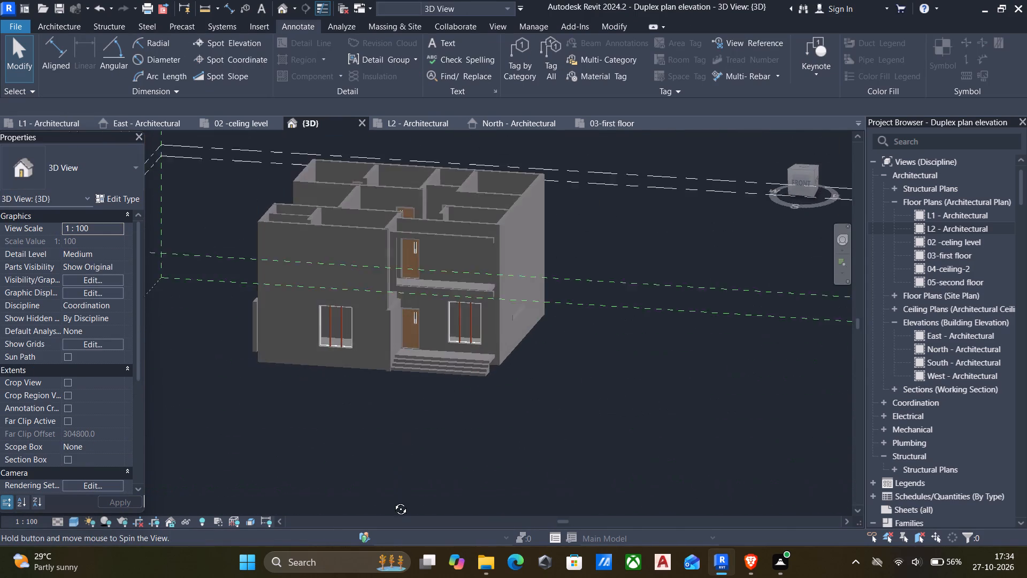
{"action": "middle_click_drag", "start_coordinate": [393, 501], "coordinate": [393, 507], "text": "shift"}
{"action": "middle_click_drag", "start_coordinate": [360, 379], "coordinate": [495, 447], "text": "shift"}
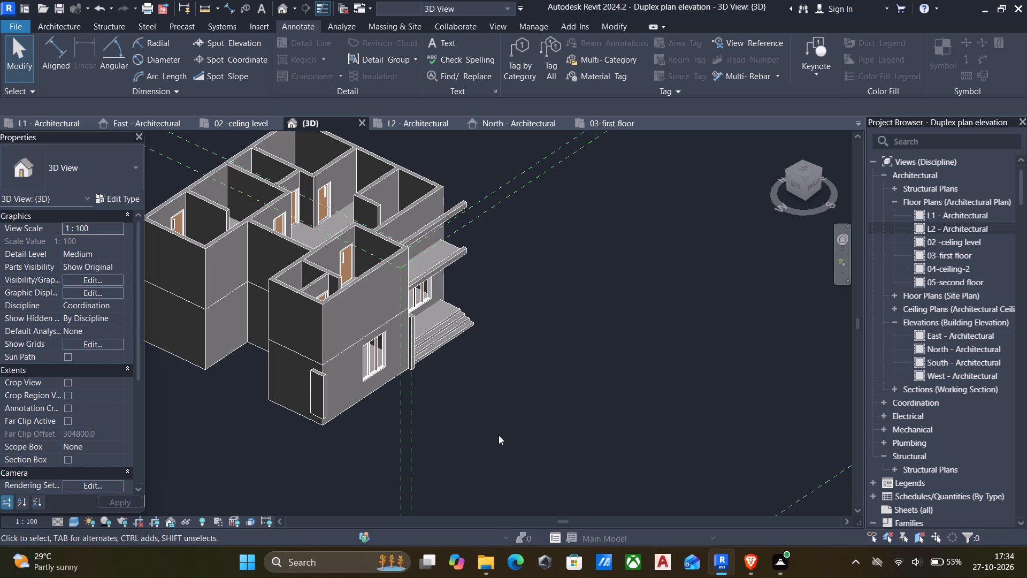
{"action": "left_click", "coordinate": [320, 405]}
{"action": "left_click", "coordinate": [123, 238]}
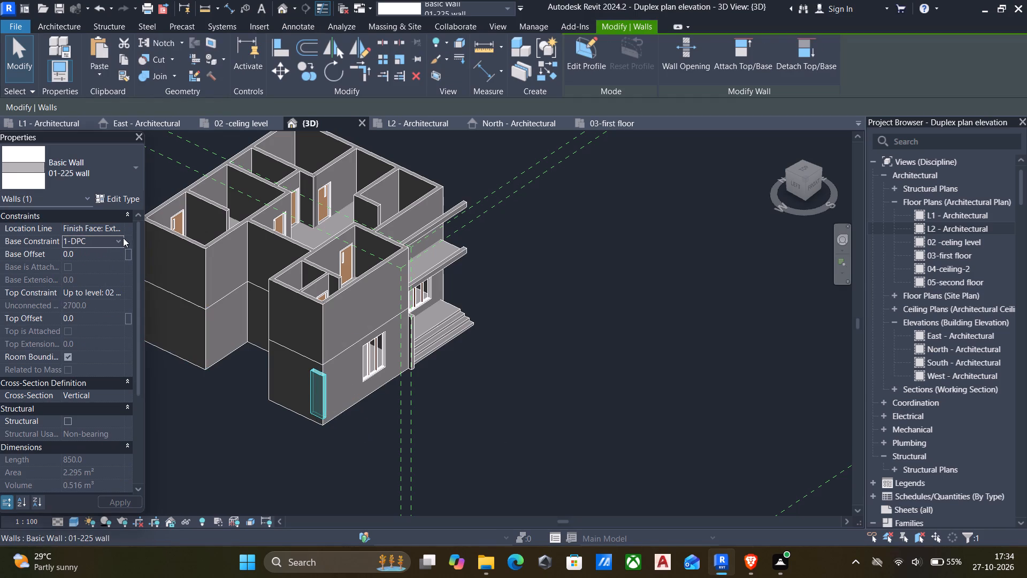
{"action": "left_click", "coordinate": [99, 251]}
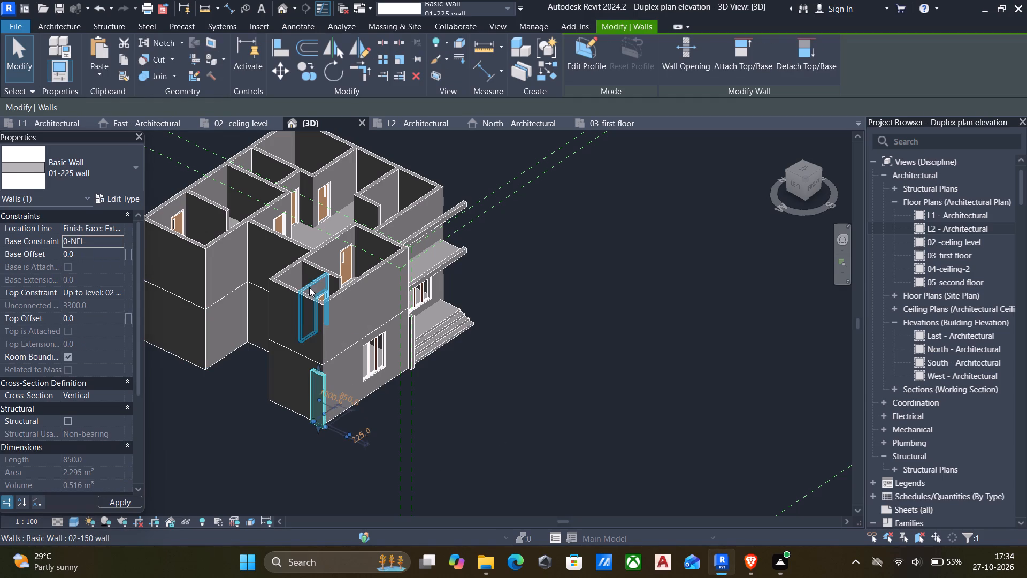
{"action": "scroll", "coordinate": [294, 340], "scroll_direction": "up", "scroll_amount": 4}
{"action": "scroll", "coordinate": [319, 395], "scroll_direction": "down", "scroll_amount": 4}
{"action": "key", "text": "Escape"}
{"action": "scroll", "coordinate": [374, 417], "scroll_direction": "up", "scroll_amount": 6}
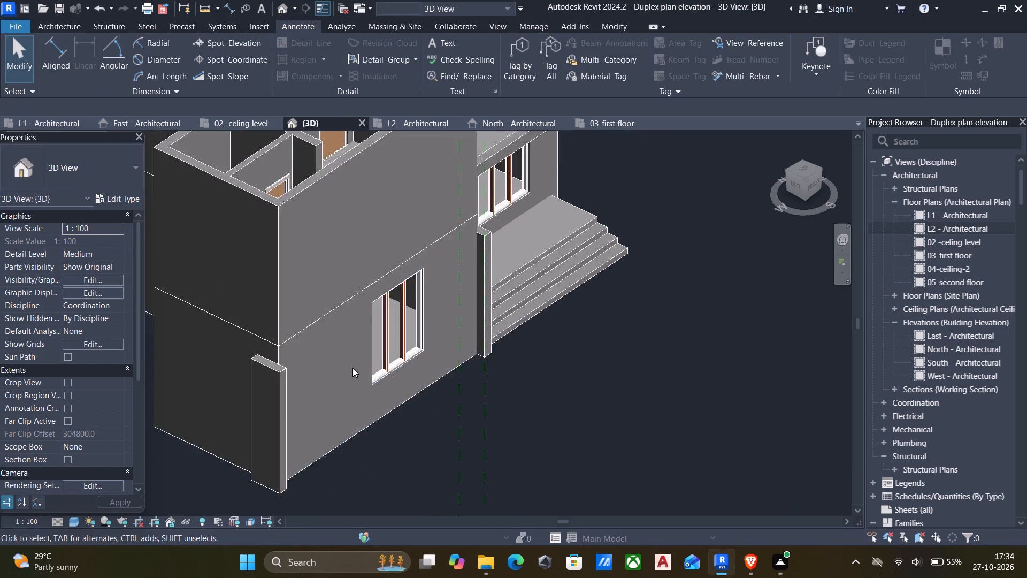
{"action": "scroll", "coordinate": [352, 368], "scroll_direction": "up", "scroll_amount": 2}
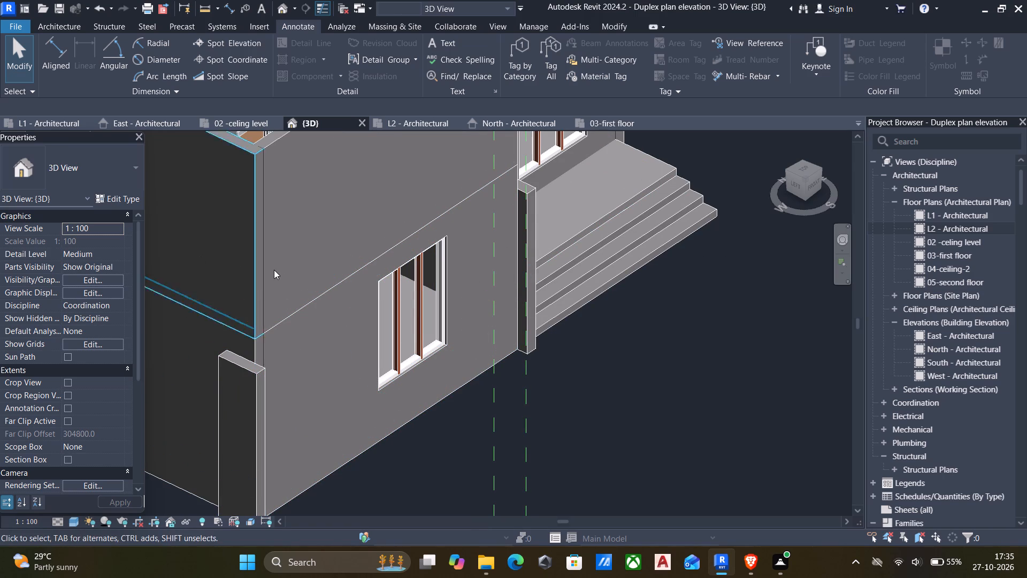
Start a 01-225 wall in the L2 floor plan with base constraint 02 -celing level, top unconnected and a height of 300 mm.
{"action": "double_click", "coordinate": [920, 226]}
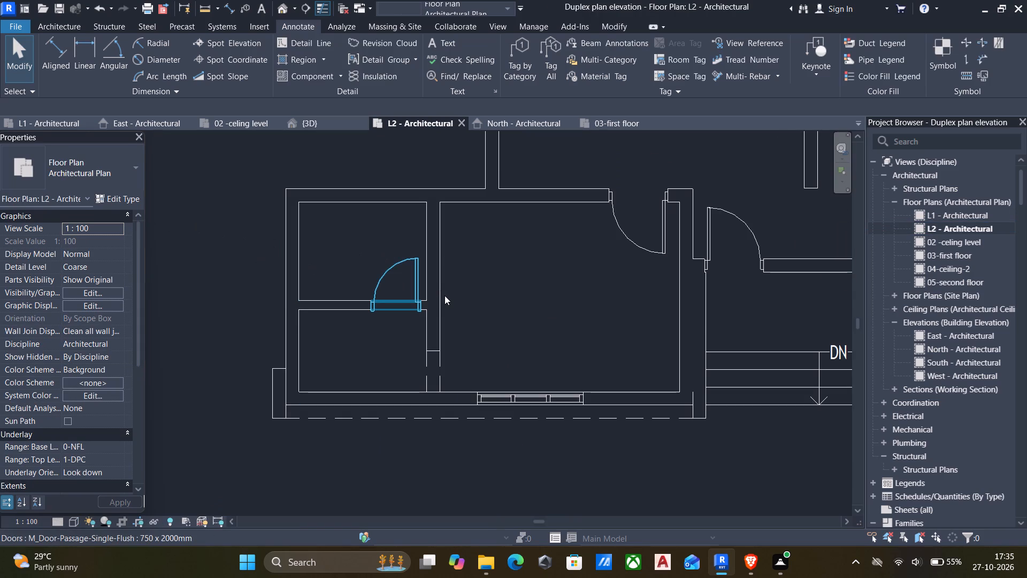
{"action": "type", "text": "wa"}
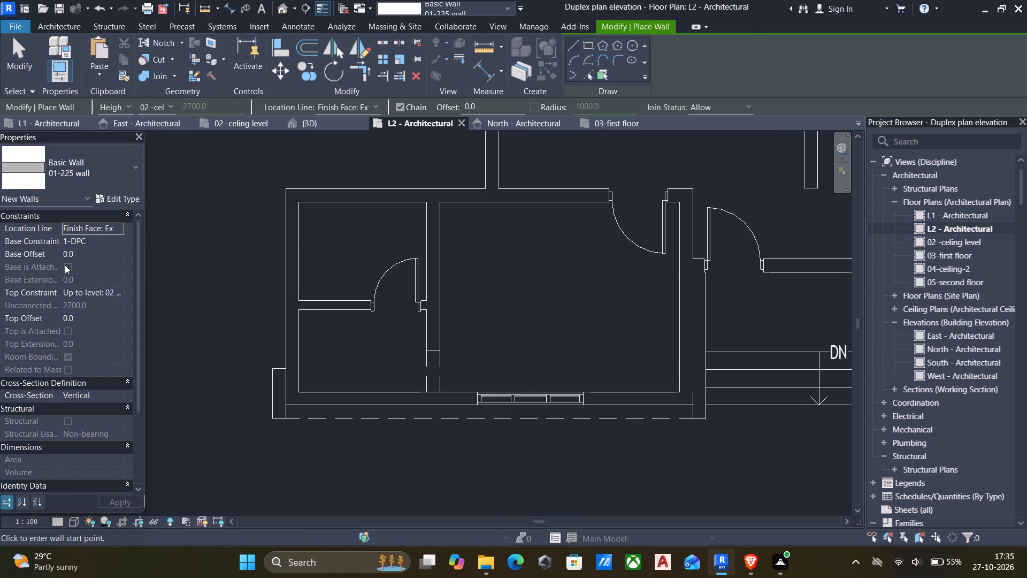
{"action": "left_click", "coordinate": [122, 241]}
{"action": "left_click", "coordinate": [88, 275]}
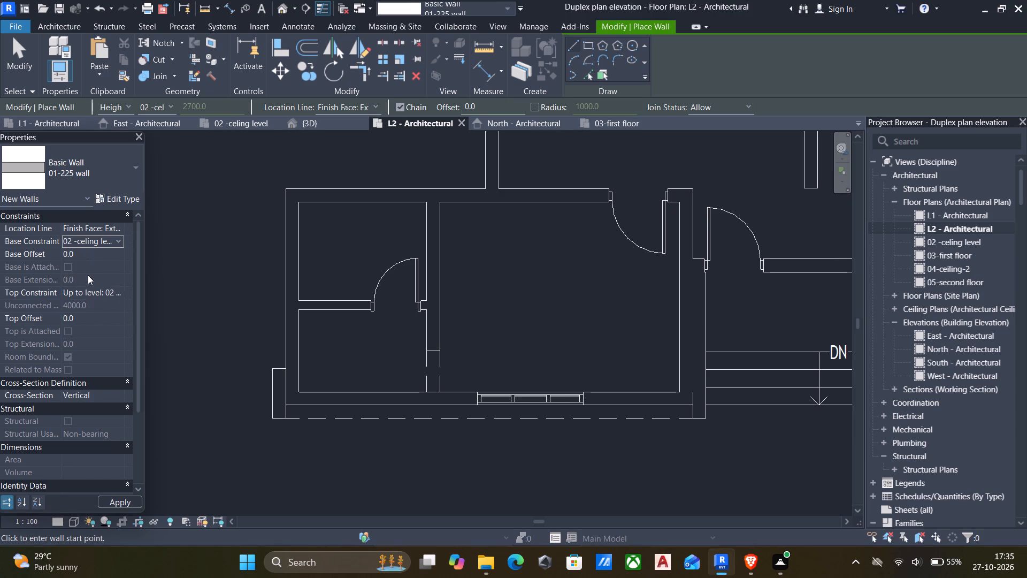
{"action": "left_click", "coordinate": [111, 293]}
{"action": "left_click", "coordinate": [119, 293]}
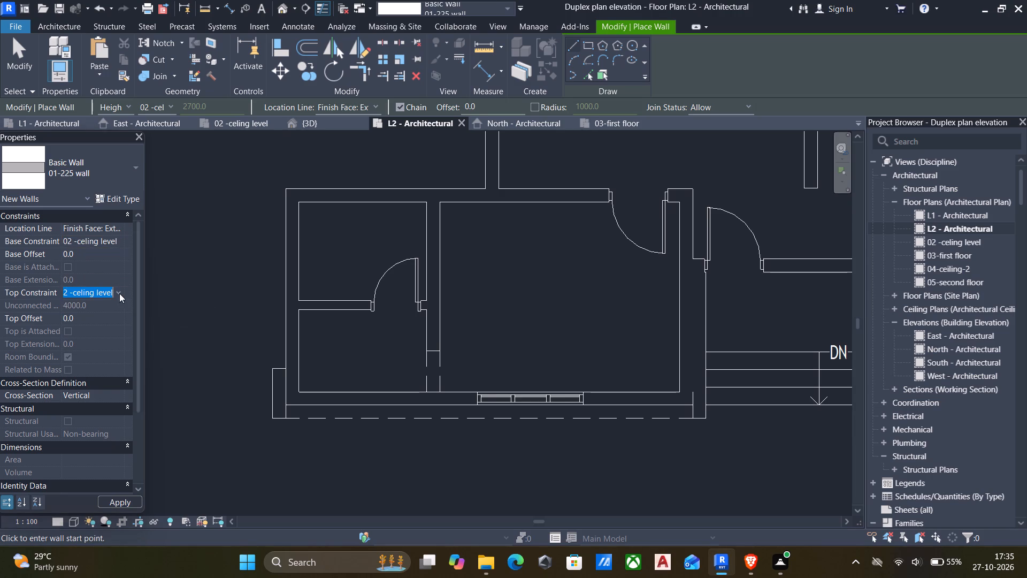
{"action": "scroll", "coordinate": [97, 315], "scroll_direction": "down", "scroll_amount": 5}
{"action": "scroll", "coordinate": [96, 318], "scroll_direction": "up", "scroll_amount": 6}
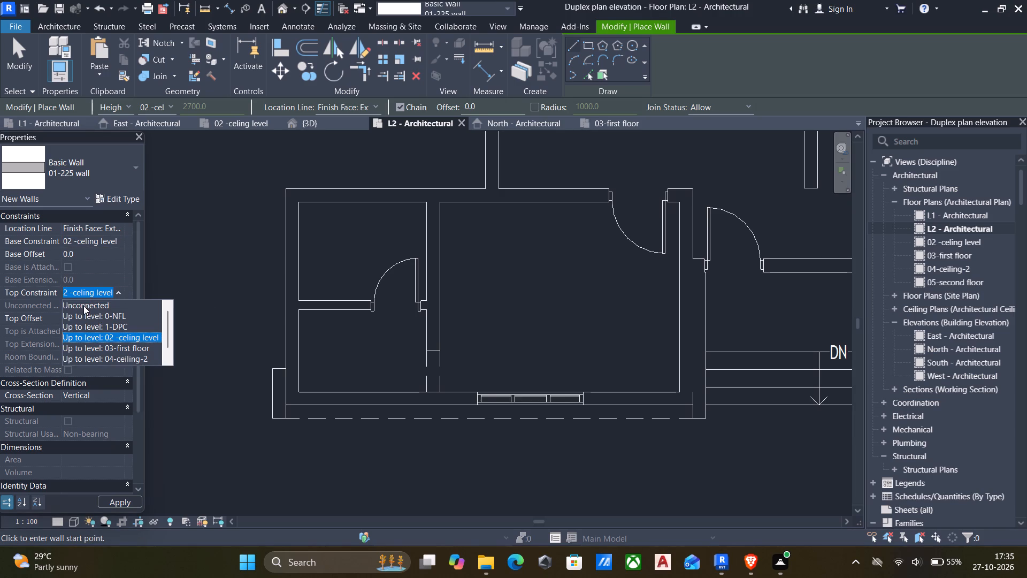
{"action": "left_click", "coordinate": [83, 306]}
{"action": "left_click", "coordinate": [103, 303]}
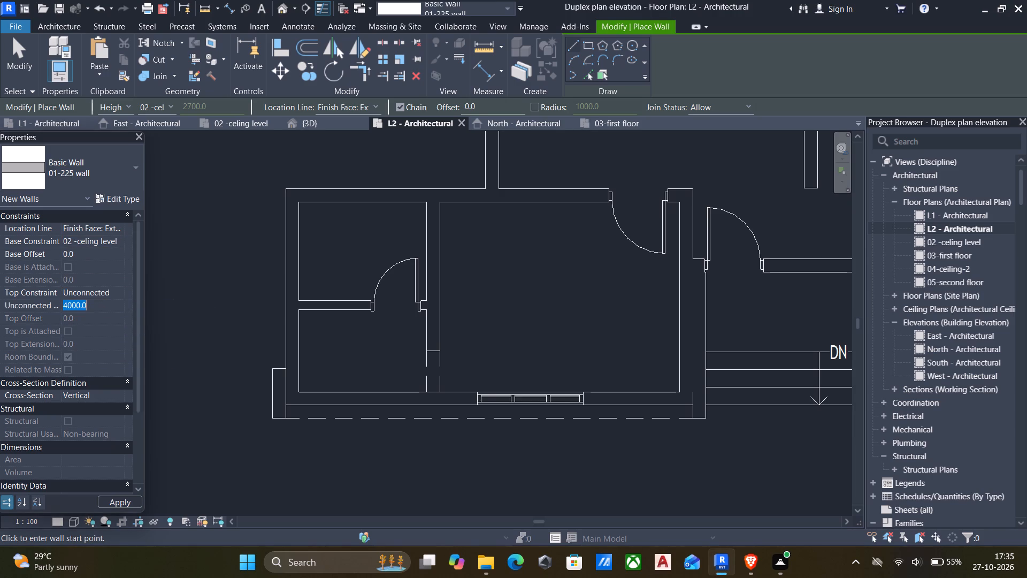
{"action": "type", "text": "30"}
{"action": "key", "text": "0"}
Draw the 300 mm high wall along the front room's outer face, from the far corner to the projecting wall beside the steps.
{"action": "scroll", "coordinate": [339, 437], "scroll_direction": "up", "scroll_amount": 6}
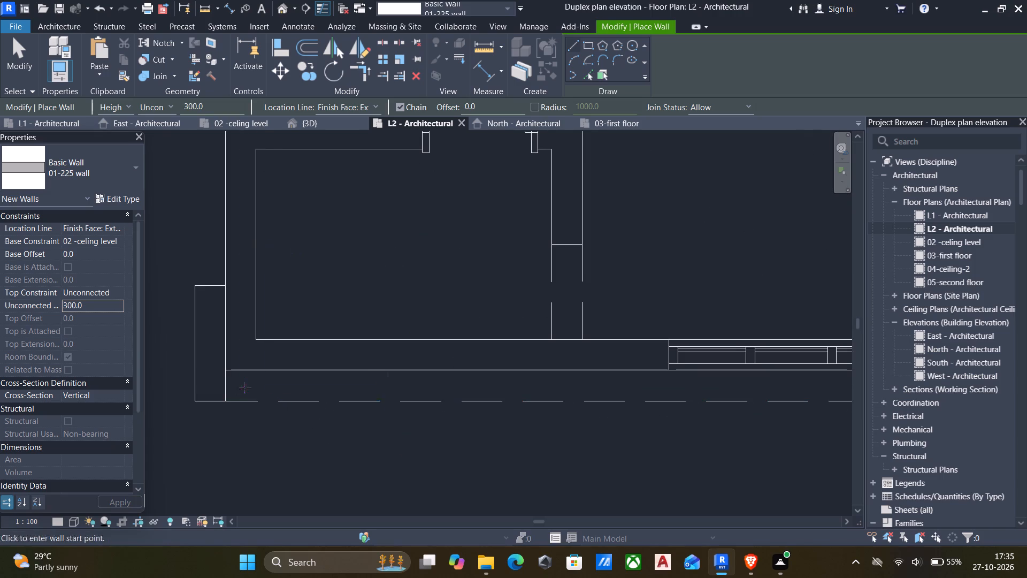
{"action": "left_click", "coordinate": [228, 376]}
{"action": "scroll", "coordinate": [477, 384], "scroll_direction": "down", "scroll_amount": 2}
{"action": "scroll", "coordinate": [611, 386], "scroll_direction": "down", "scroll_amount": 1}
{"action": "middle_click_drag", "start_coordinate": [608, 386], "coordinate": [404, 367]}
{"action": "scroll", "coordinate": [400, 367], "scroll_direction": "up", "scroll_amount": 1}
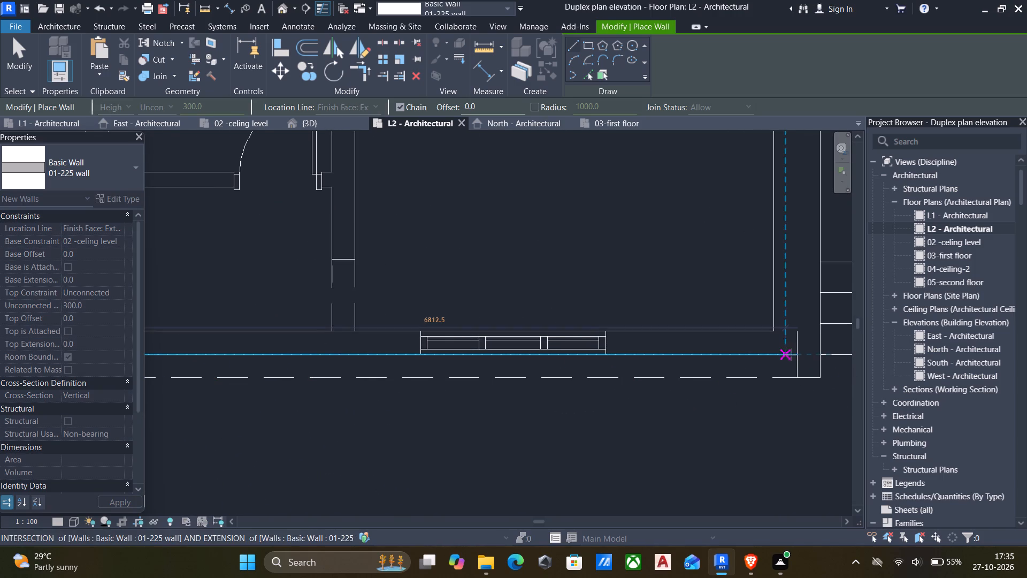
{"action": "left_click", "coordinate": [793, 355]}
{"action": "key", "text": "Escape"}
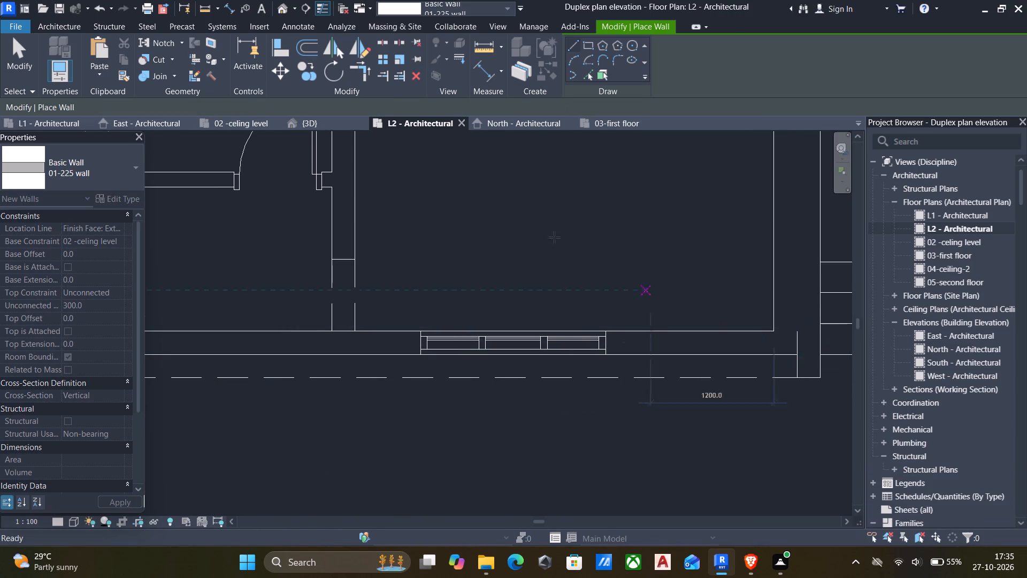
{"action": "key", "text": "Escape"}
In the 3D view, align the far-corner end of the 300 mm high wall with the outer face of the 850 mm side wall.
{"action": "left_click", "coordinate": [283, 6]}
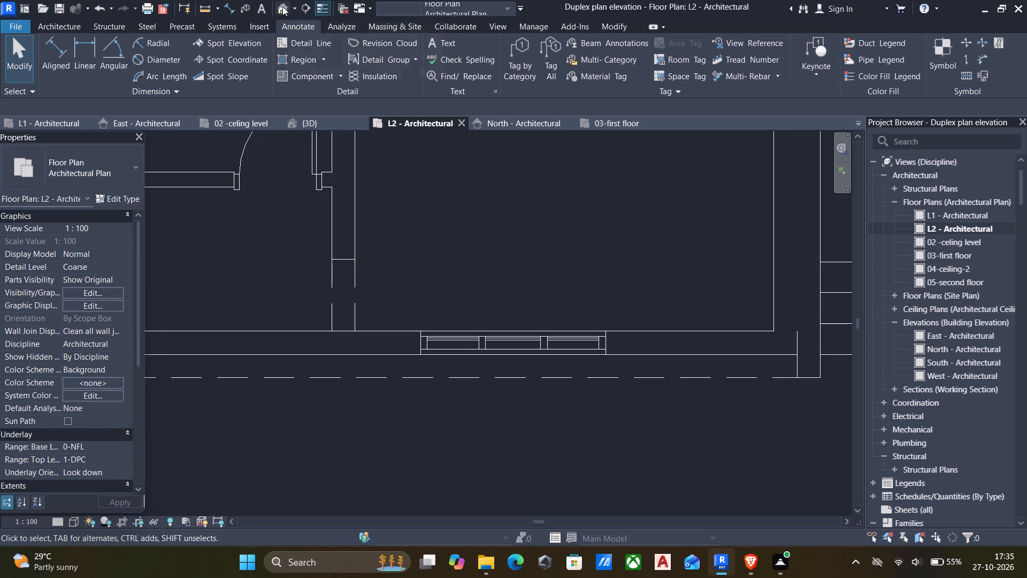
{"action": "scroll", "coordinate": [456, 227], "scroll_direction": "down", "scroll_amount": 7}
{"action": "middle_click_drag", "start_coordinate": [456, 227], "coordinate": [458, 152], "text": "shift"}
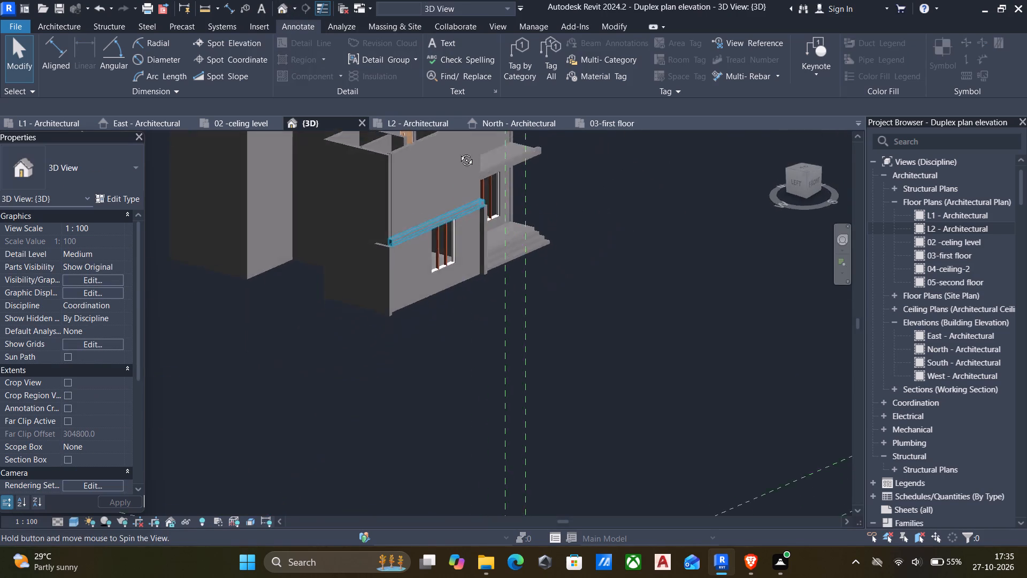
{"action": "middle_click_drag", "start_coordinate": [458, 152], "coordinate": [505, 135], "text": "shift"}
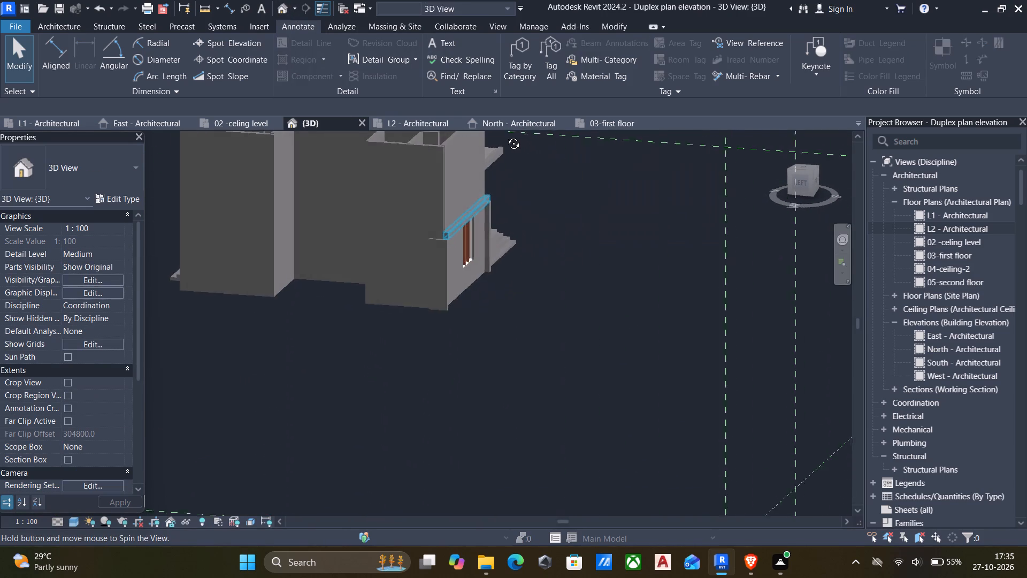
{"action": "middle_click_drag", "start_coordinate": [505, 135], "coordinate": [499, 136], "text": "shift"}
{"action": "scroll", "coordinate": [499, 142], "scroll_direction": "up", "scroll_amount": 7}
{"action": "middle_click_drag", "start_coordinate": [432, 309], "coordinate": [503, 240]}
{"action": "scroll", "coordinate": [503, 244], "scroll_direction": "up", "scroll_amount": 5}
{"action": "scroll", "coordinate": [504, 299], "scroll_direction": "down", "scroll_amount": 1}
{"action": "middle_click_drag", "start_coordinate": [504, 299], "coordinate": [647, 209]}
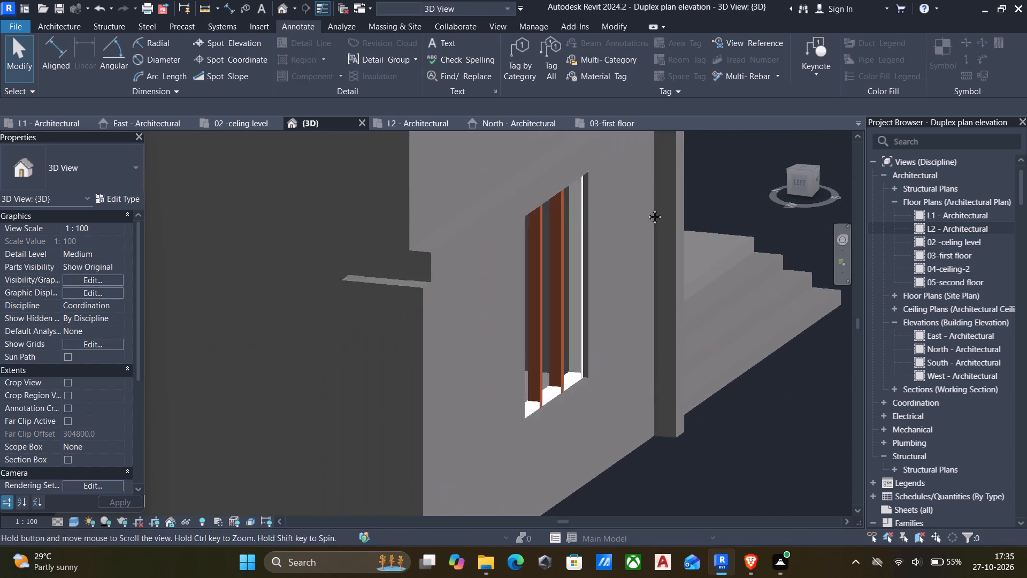
{"action": "middle_click_drag", "start_coordinate": [647, 209], "coordinate": [648, 208]}
{"action": "scroll", "coordinate": [619, 211], "scroll_direction": "up", "scroll_amount": 3}
{"action": "scroll", "coordinate": [521, 261], "scroll_direction": "down", "scroll_amount": 4}
{"action": "middle_click_drag", "start_coordinate": [533, 261], "coordinate": [593, 232]}
{"action": "type", "text": "al"}
{"action": "left_click", "coordinate": [488, 247]}
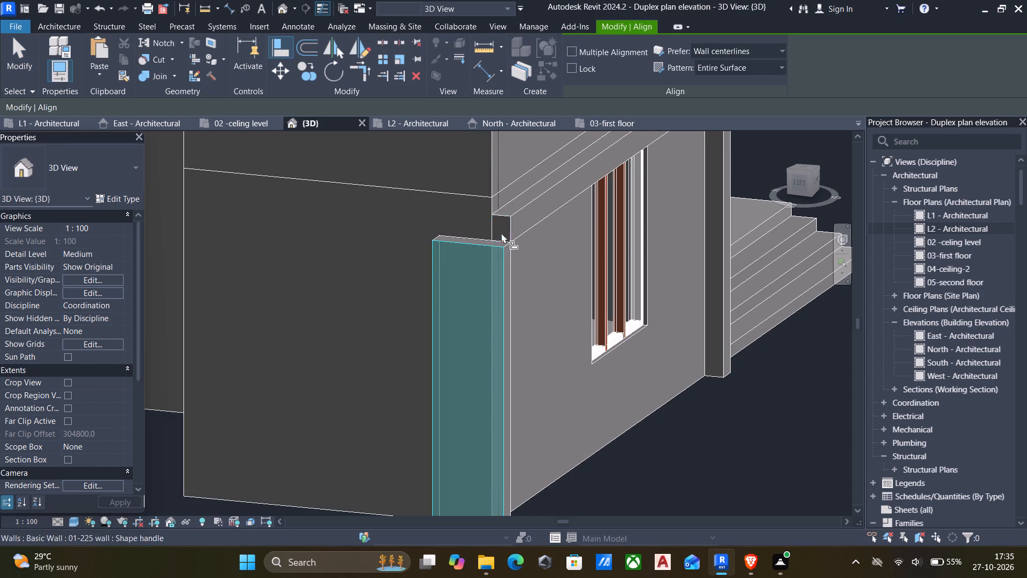
{"action": "left_click", "coordinate": [507, 225]}
Align the step-side end of the 300 mm high wall with the face of the projecting wall beside the steps.
{"action": "scroll", "coordinate": [504, 260], "scroll_direction": "down", "scroll_amount": 4}
{"action": "middle_click_drag", "start_coordinate": [503, 290], "coordinate": [484, 316]}
{"action": "scroll", "coordinate": [484, 316], "scroll_direction": "up", "scroll_amount": 1}
{"action": "scroll", "coordinate": [504, 336], "scroll_direction": "down", "scroll_amount": 3}
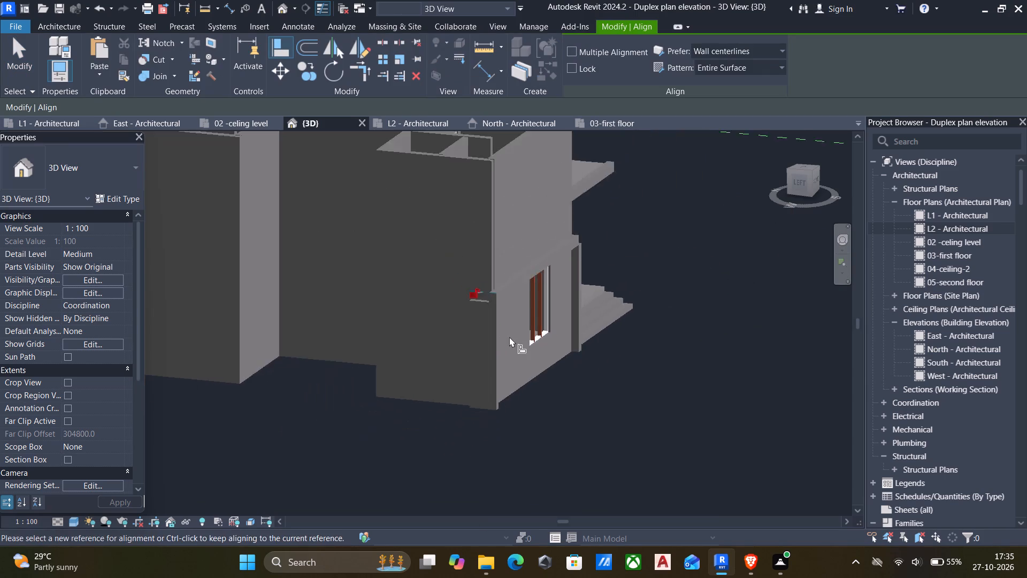
{"action": "scroll", "coordinate": [509, 337], "scroll_direction": "down", "scroll_amount": 2}
{"action": "middle_click_drag", "start_coordinate": [509, 337], "coordinate": [352, 368]}
{"action": "scroll", "coordinate": [349, 369], "scroll_direction": "up", "scroll_amount": 1}
{"action": "middle_click_drag", "start_coordinate": [722, 354], "coordinate": [625, 376]}
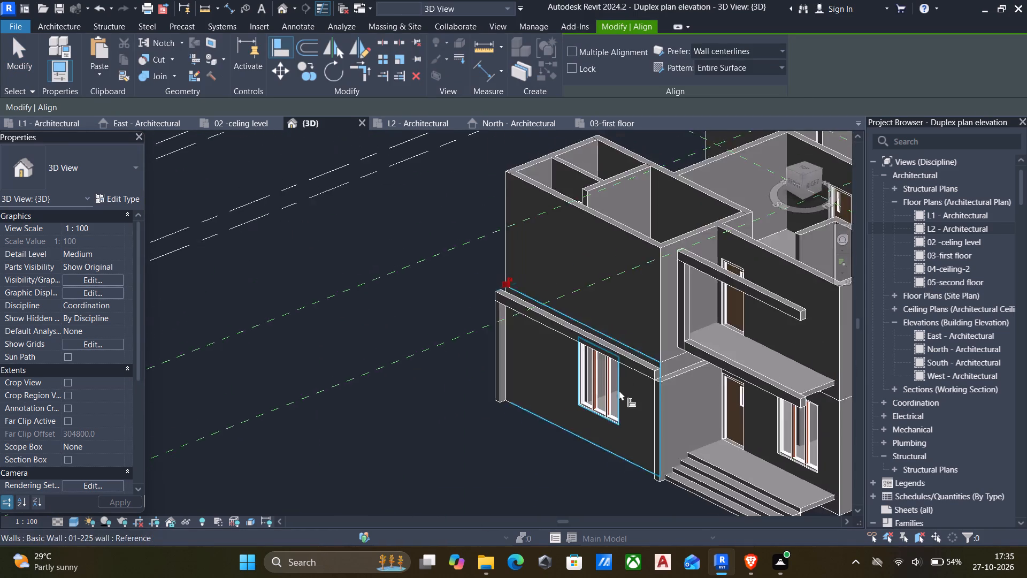
{"action": "scroll", "coordinate": [619, 391], "scroll_direction": "up", "scroll_amount": 5}
{"action": "left_click", "coordinate": [704, 369]}
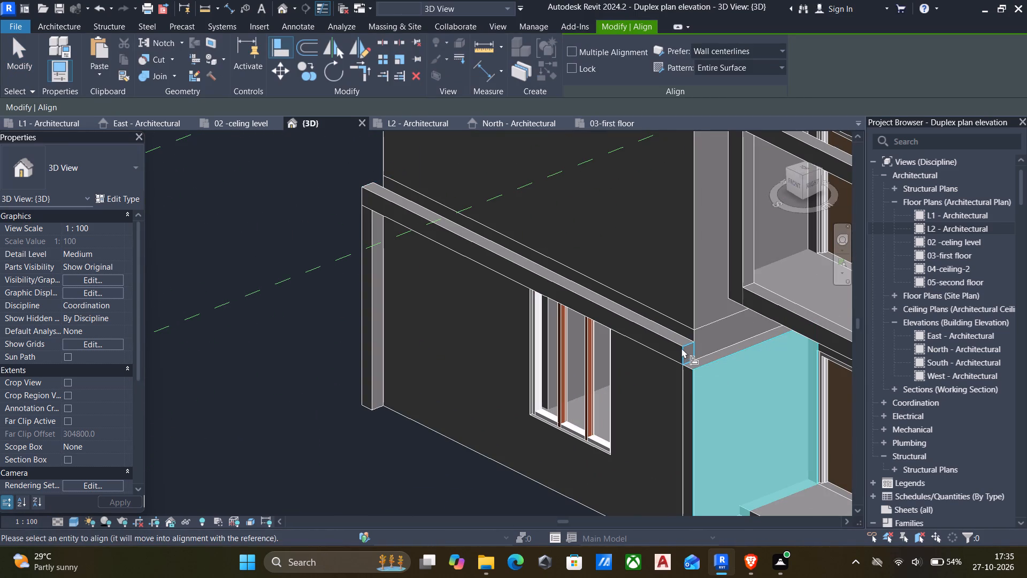
{"action": "left_click", "coordinate": [681, 348]}
Align the top of the projecting wall beside the steps with the balcony slab edge.
{"action": "scroll", "coordinate": [699, 392], "scroll_direction": "down", "scroll_amount": 5}
{"action": "middle_click_drag", "start_coordinate": [695, 399], "coordinate": [684, 403]}
{"action": "scroll", "coordinate": [684, 403], "scroll_direction": "down", "scroll_amount": 1}
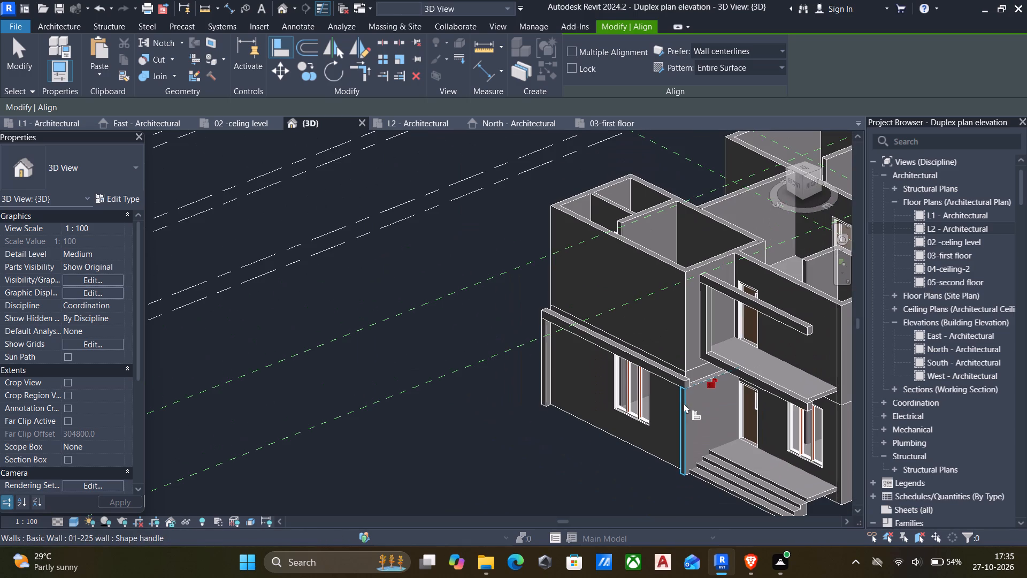
{"action": "scroll", "coordinate": [693, 405], "scroll_direction": "down", "scroll_amount": 4}
{"action": "middle_click_drag", "start_coordinate": [695, 408], "coordinate": [702, 282], "text": "shift"}
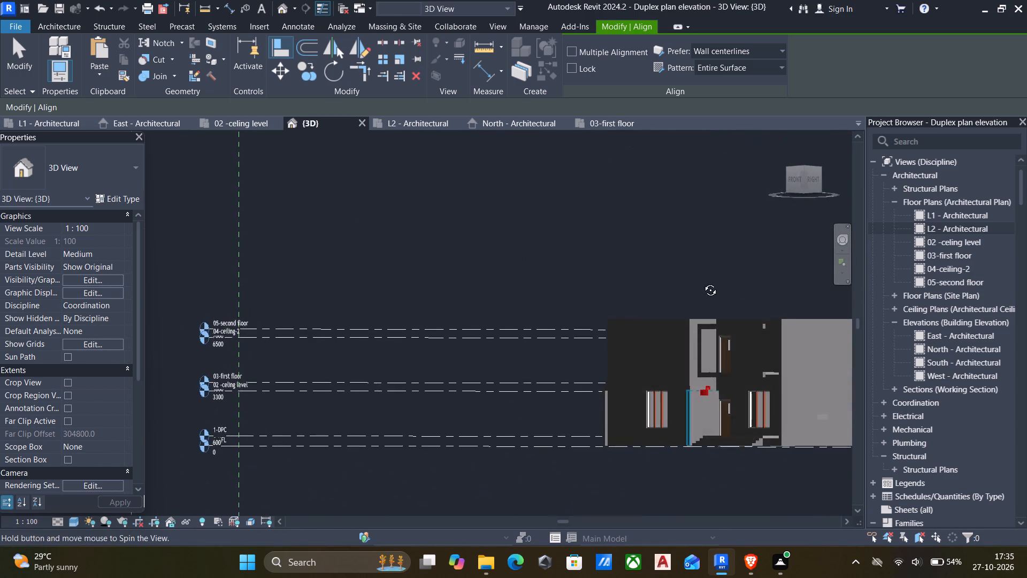
{"action": "middle_click_drag", "start_coordinate": [702, 282], "coordinate": [702, 282], "text": "shift"}
{"action": "scroll", "coordinate": [709, 379], "scroll_direction": "up", "scroll_amount": 6}
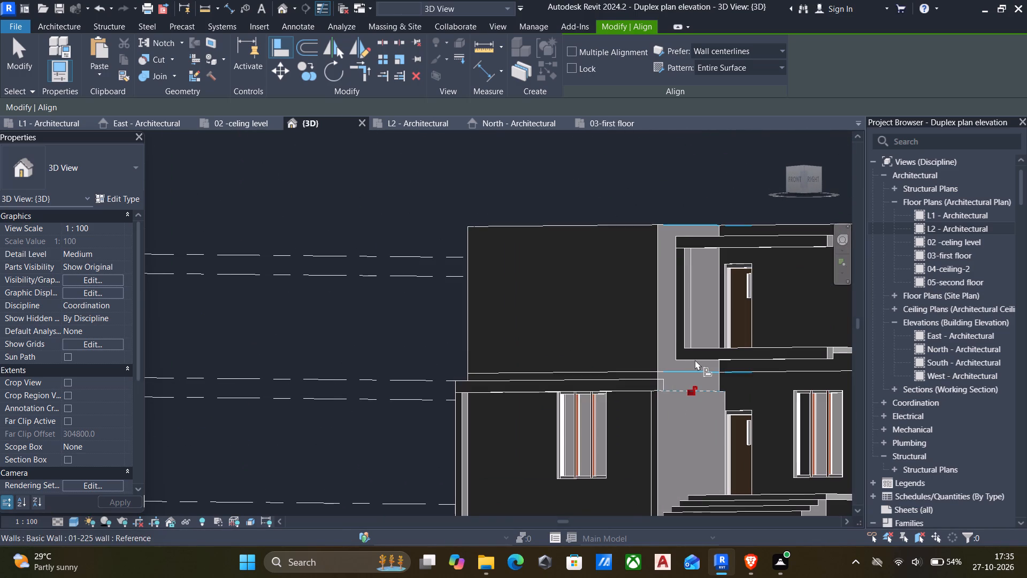
{"action": "scroll", "coordinate": [680, 359], "scroll_direction": "up", "scroll_amount": 4}
{"action": "scroll", "coordinate": [687, 367], "scroll_direction": "down", "scroll_amount": 4}
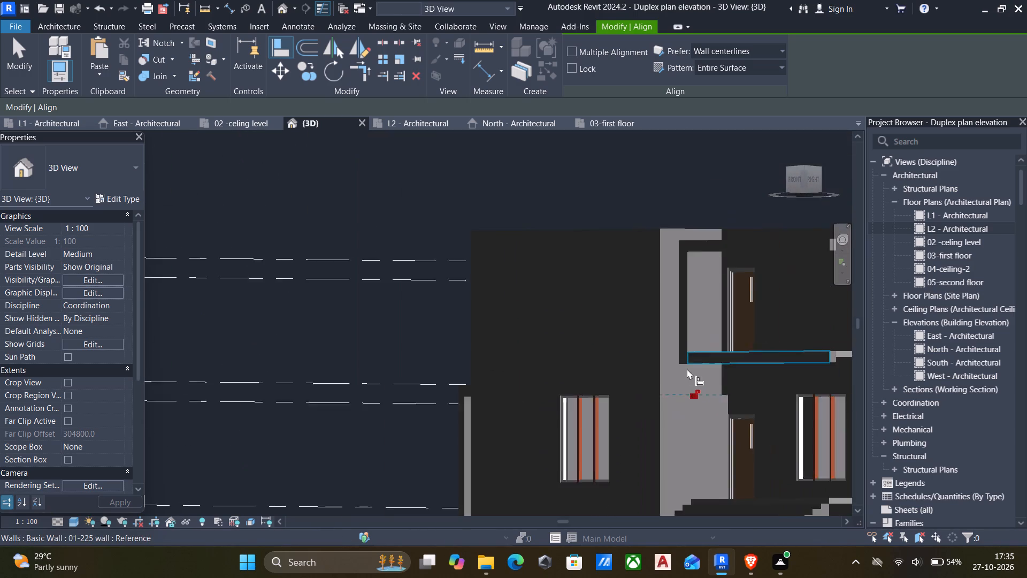
{"action": "middle_click_drag", "start_coordinate": [687, 369], "coordinate": [581, 288]}
{"action": "middle_click_drag", "start_coordinate": [578, 294], "coordinate": [541, 204]}
{"action": "scroll", "coordinate": [622, 210], "scroll_direction": "up", "scroll_amount": 1}
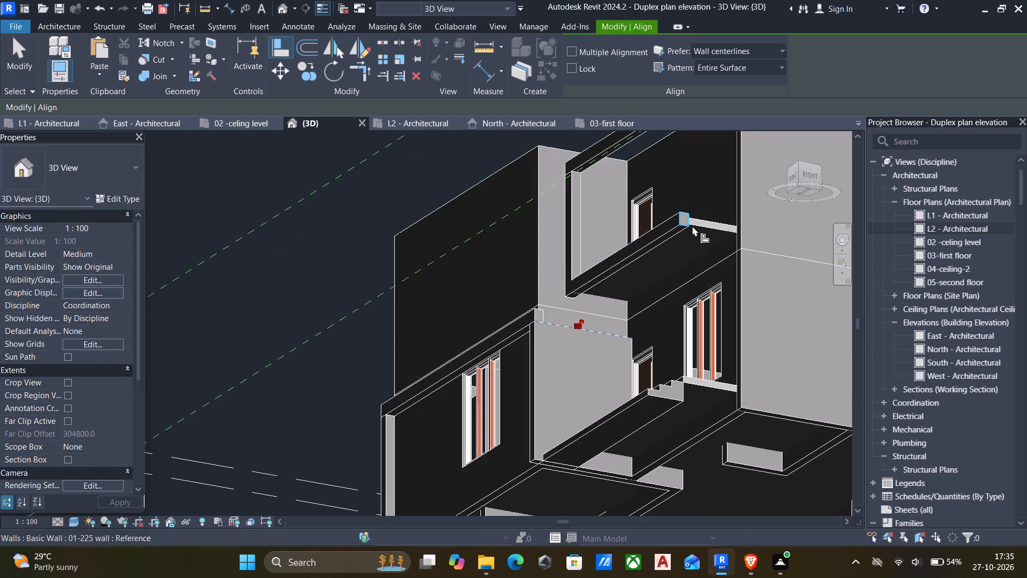
{"action": "left_click", "coordinate": [700, 227]}
{"action": "left_click", "coordinate": [595, 332]}
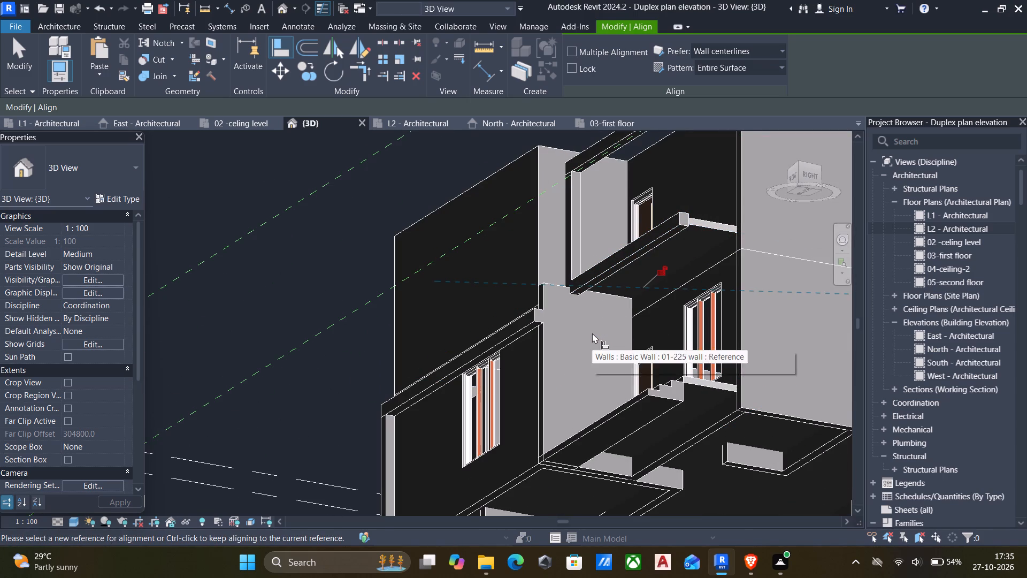
{"action": "key", "text": "Escape"}
{"action": "scroll", "coordinate": [586, 347], "scroll_direction": "down", "scroll_amount": 6}
{"action": "middle_click_drag", "start_coordinate": [587, 347], "coordinate": [689, 476], "text": "shift"}
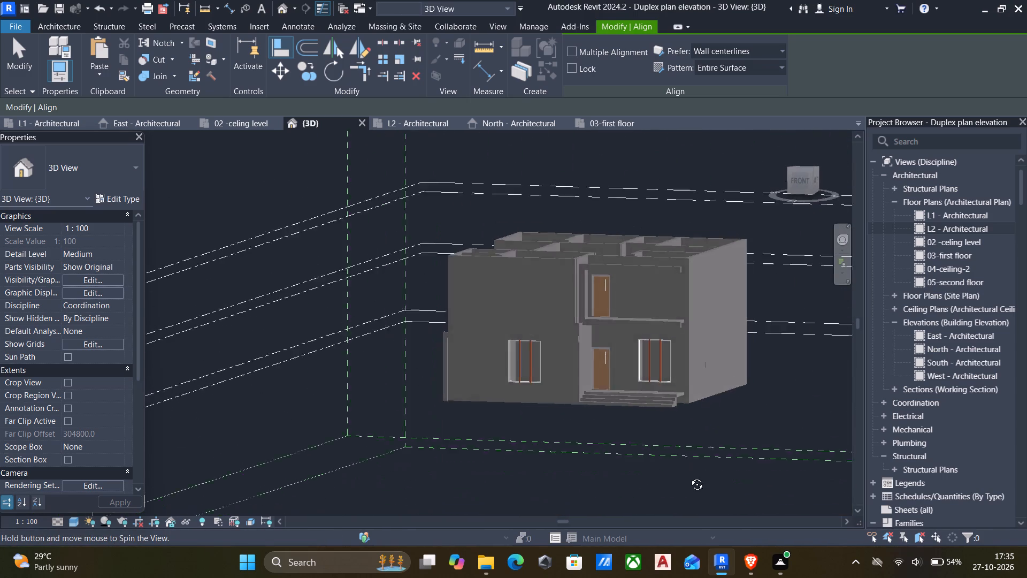
{"action": "middle_click_drag", "start_coordinate": [689, 476], "coordinate": [710, 491], "text": "shift"}
{"action": "scroll", "coordinate": [557, 323], "scroll_direction": "up", "scroll_amount": 6}
{"action": "key", "text": "Escape"}
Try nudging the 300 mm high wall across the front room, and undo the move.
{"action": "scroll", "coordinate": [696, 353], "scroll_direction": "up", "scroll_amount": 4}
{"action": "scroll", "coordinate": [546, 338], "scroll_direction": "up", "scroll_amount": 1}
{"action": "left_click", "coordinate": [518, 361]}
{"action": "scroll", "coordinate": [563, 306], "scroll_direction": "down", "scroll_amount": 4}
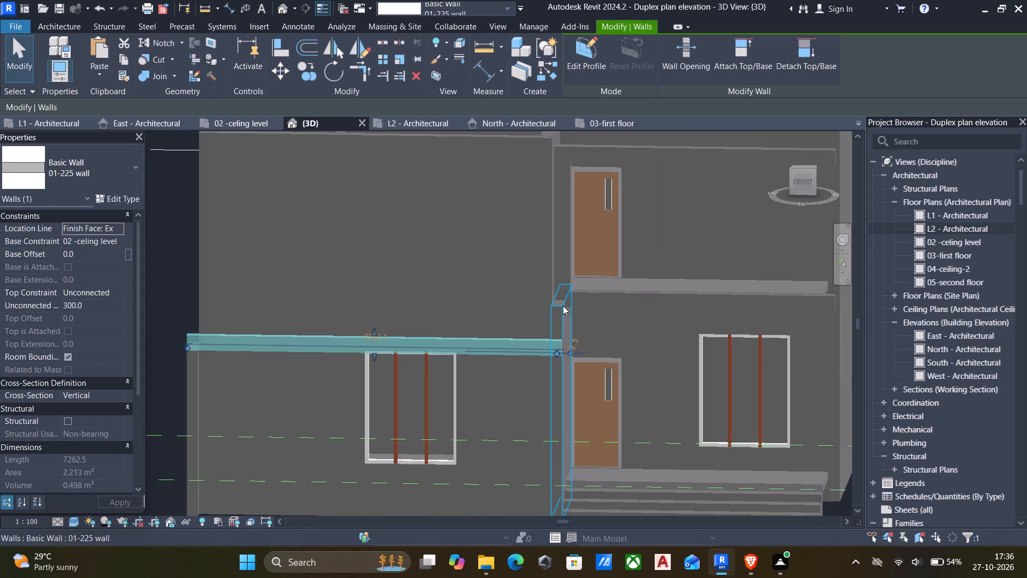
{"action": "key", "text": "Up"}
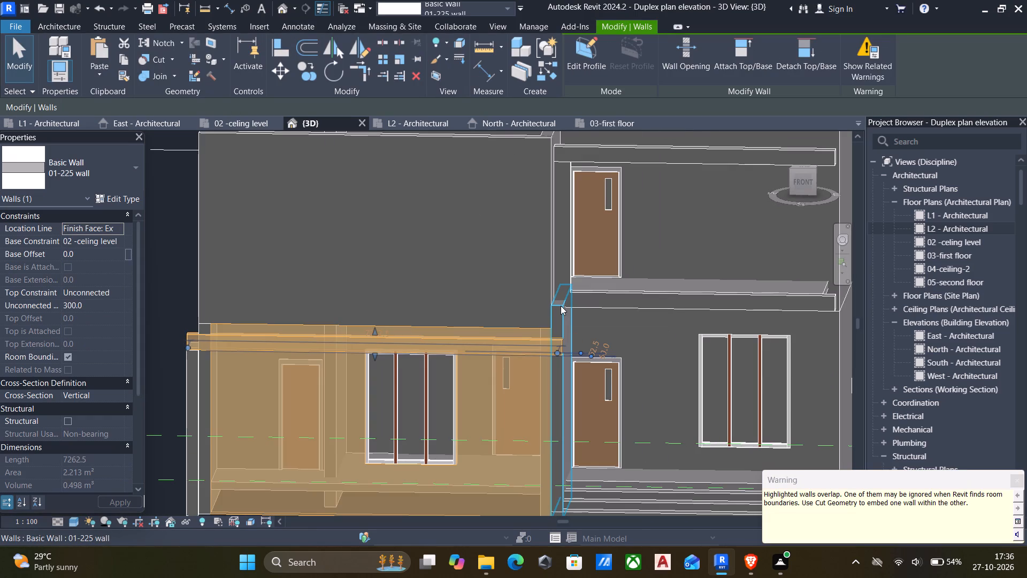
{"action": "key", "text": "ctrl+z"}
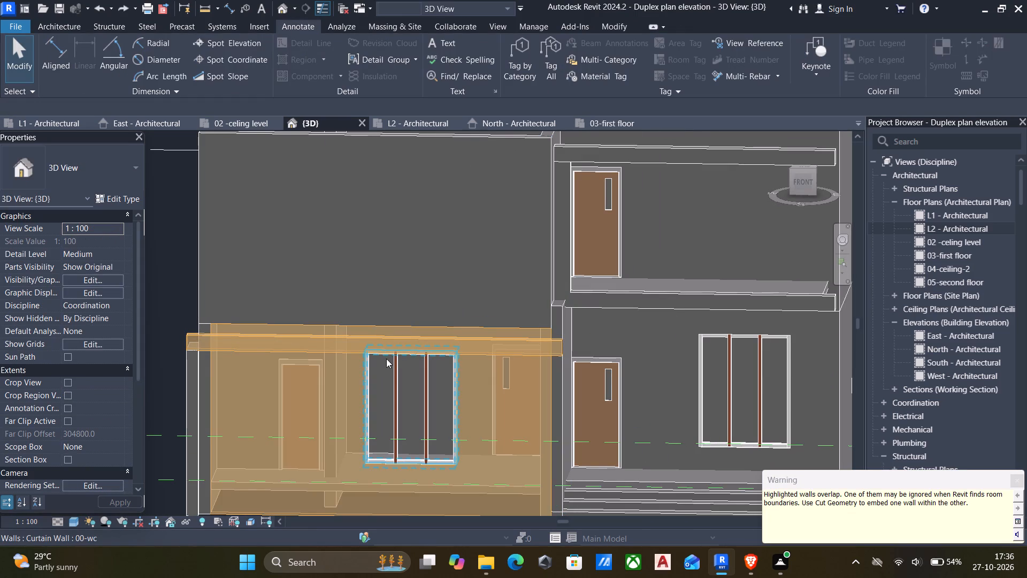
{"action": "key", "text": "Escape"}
Set the base constraint of the 300 mm high wall across the front room to 03-first floor.
{"action": "left_click", "coordinate": [328, 347]}
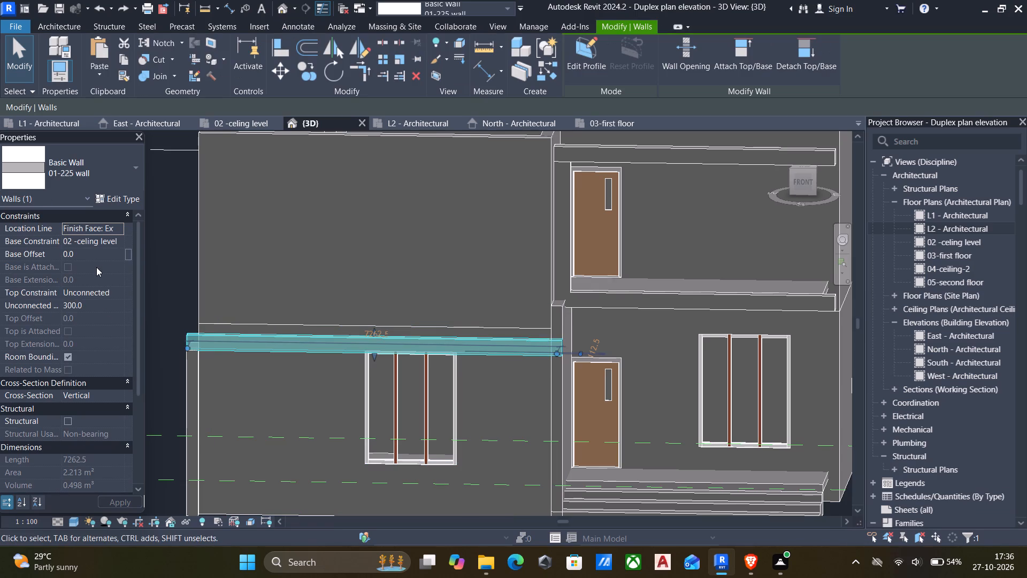
{"action": "left_click", "coordinate": [118, 238]}
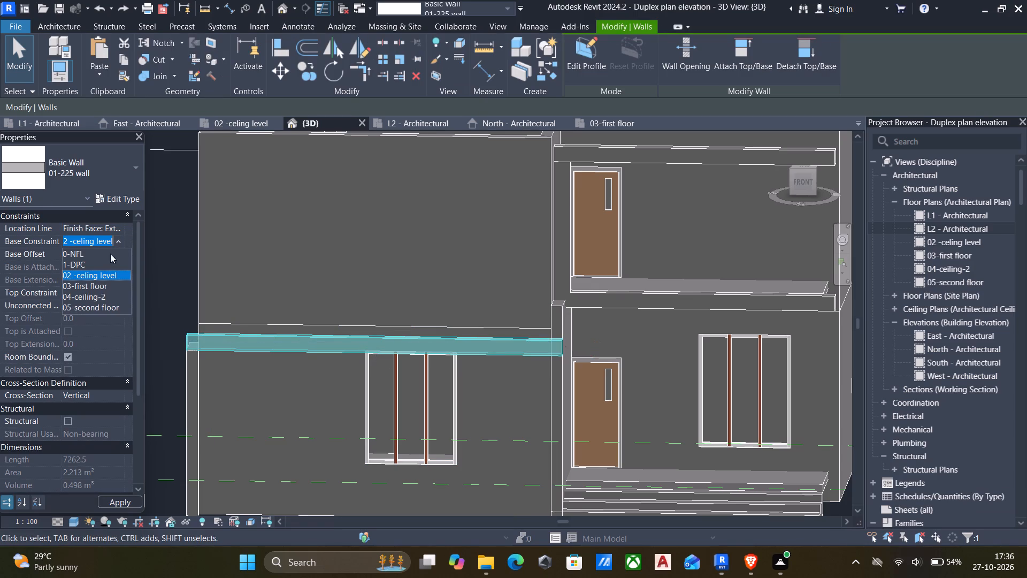
{"action": "left_click", "coordinate": [85, 287]}
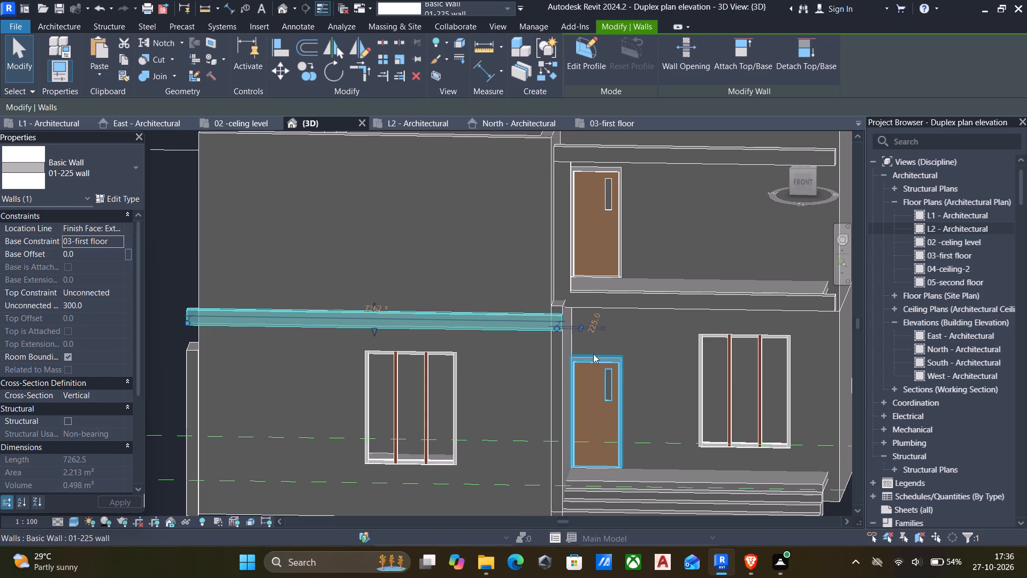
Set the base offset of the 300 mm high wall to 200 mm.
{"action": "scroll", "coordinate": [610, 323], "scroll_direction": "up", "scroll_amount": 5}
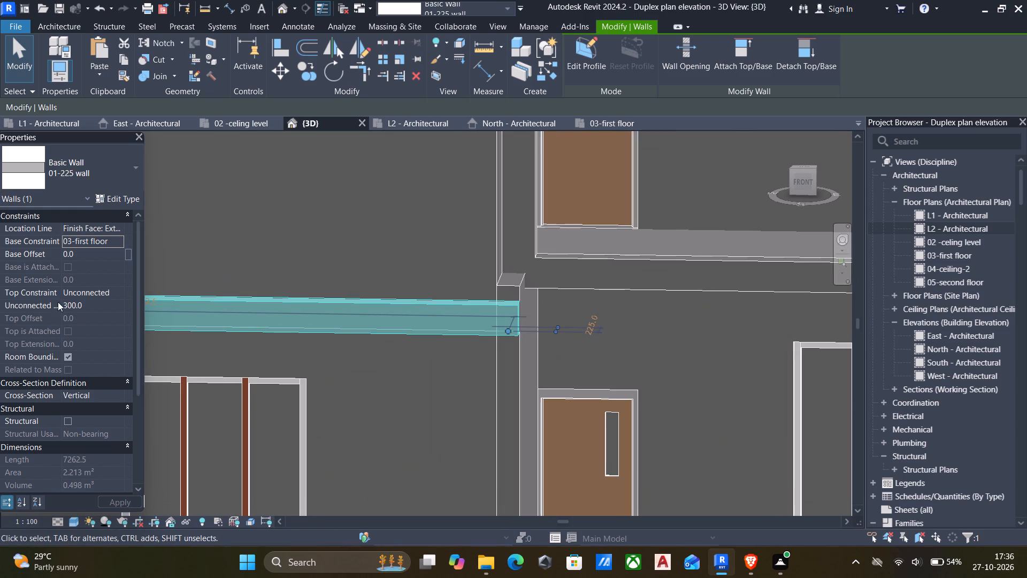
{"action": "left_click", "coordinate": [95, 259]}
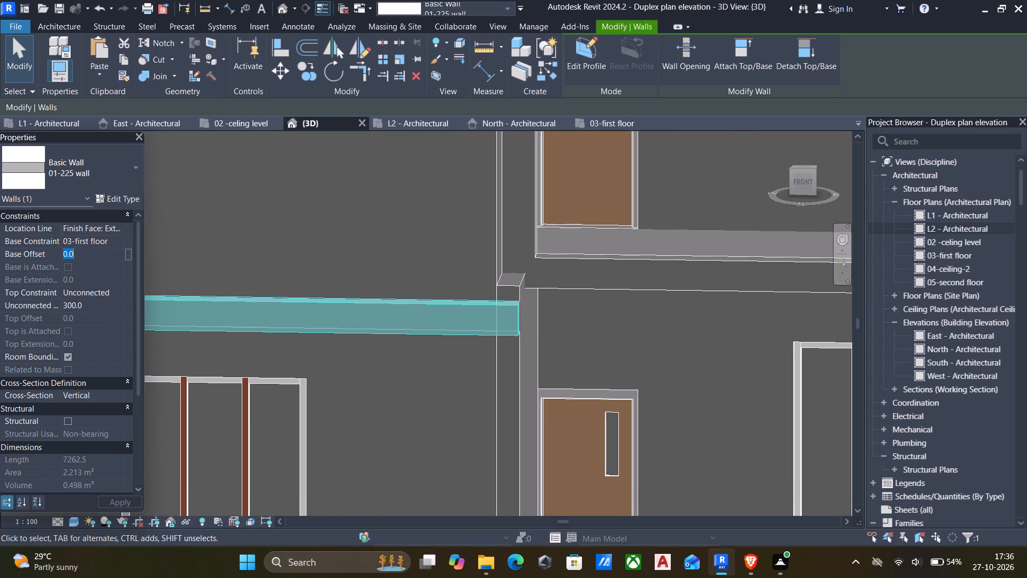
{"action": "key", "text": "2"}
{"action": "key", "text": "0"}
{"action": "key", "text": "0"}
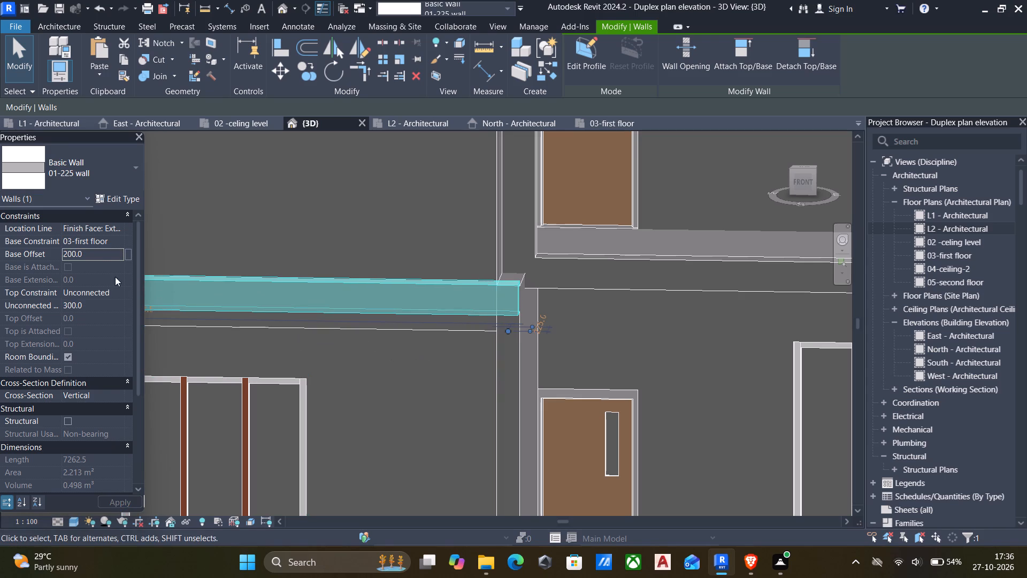
Set the base offset of the 300 mm high wall to 150 mm.
{"action": "left_click", "coordinate": [103, 252]}
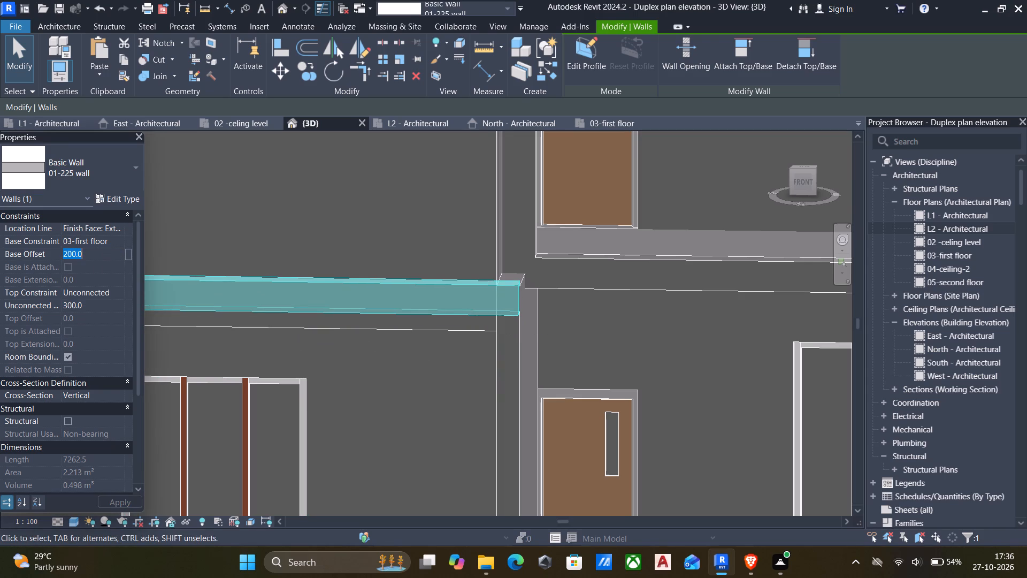
{"action": "key", "text": "1"}
{"action": "key", "text": "5"}
{"action": "key", "text": "0"}
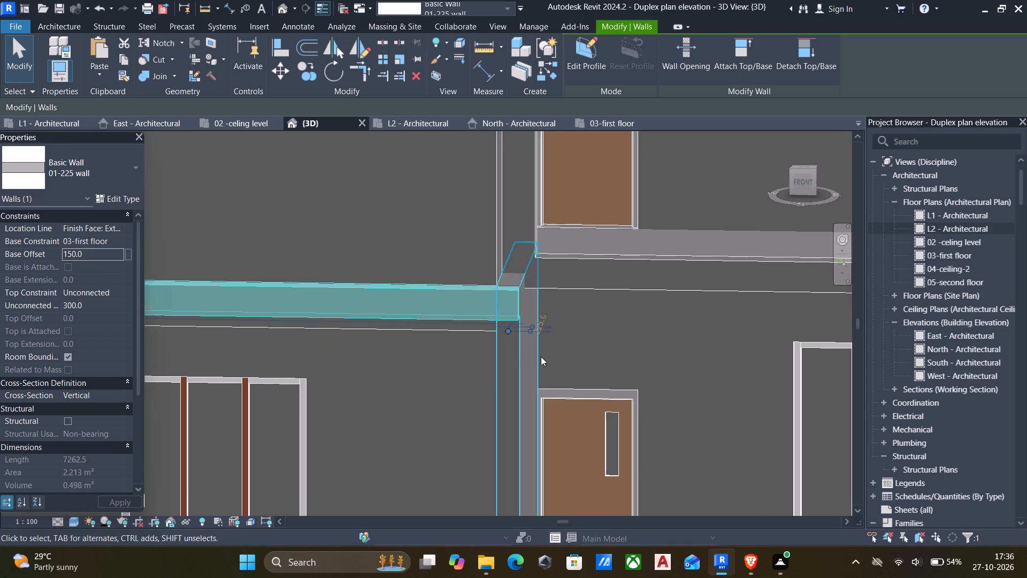
{"action": "scroll", "coordinate": [501, 357], "scroll_direction": "down", "scroll_amount": 2}
{"action": "scroll", "coordinate": [426, 414], "scroll_direction": "down", "scroll_amount": 7}
{"action": "key", "text": "Escape"}
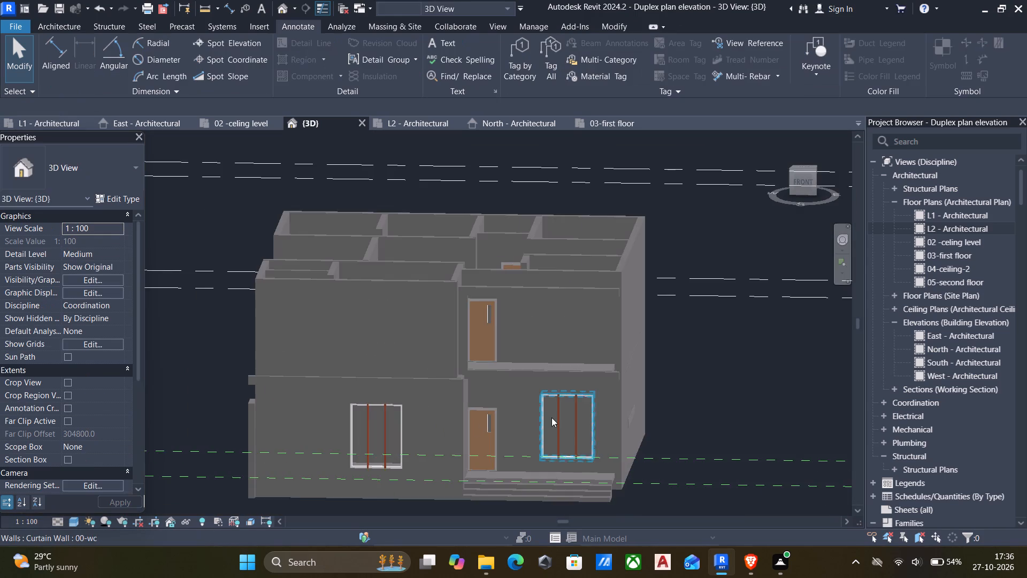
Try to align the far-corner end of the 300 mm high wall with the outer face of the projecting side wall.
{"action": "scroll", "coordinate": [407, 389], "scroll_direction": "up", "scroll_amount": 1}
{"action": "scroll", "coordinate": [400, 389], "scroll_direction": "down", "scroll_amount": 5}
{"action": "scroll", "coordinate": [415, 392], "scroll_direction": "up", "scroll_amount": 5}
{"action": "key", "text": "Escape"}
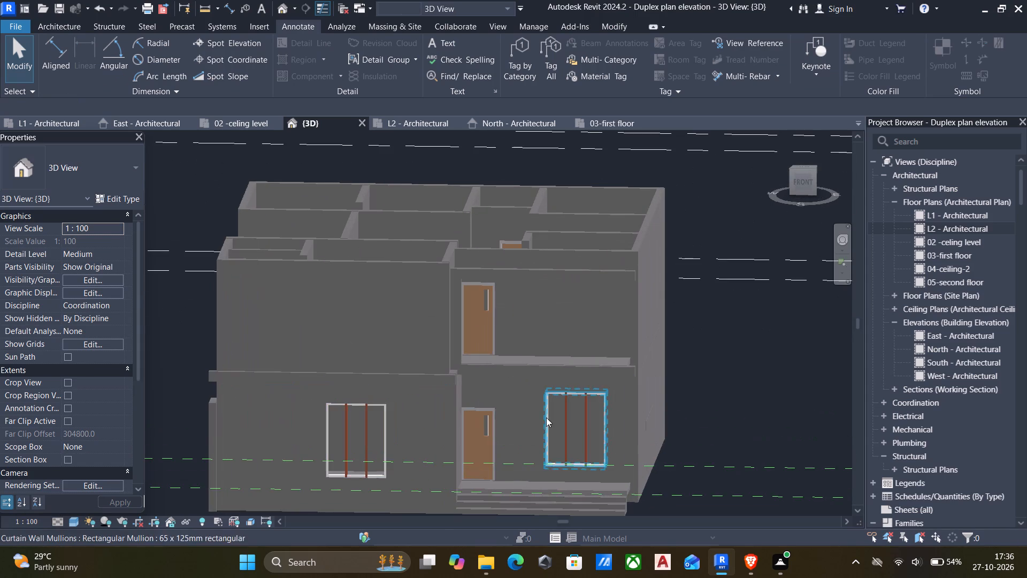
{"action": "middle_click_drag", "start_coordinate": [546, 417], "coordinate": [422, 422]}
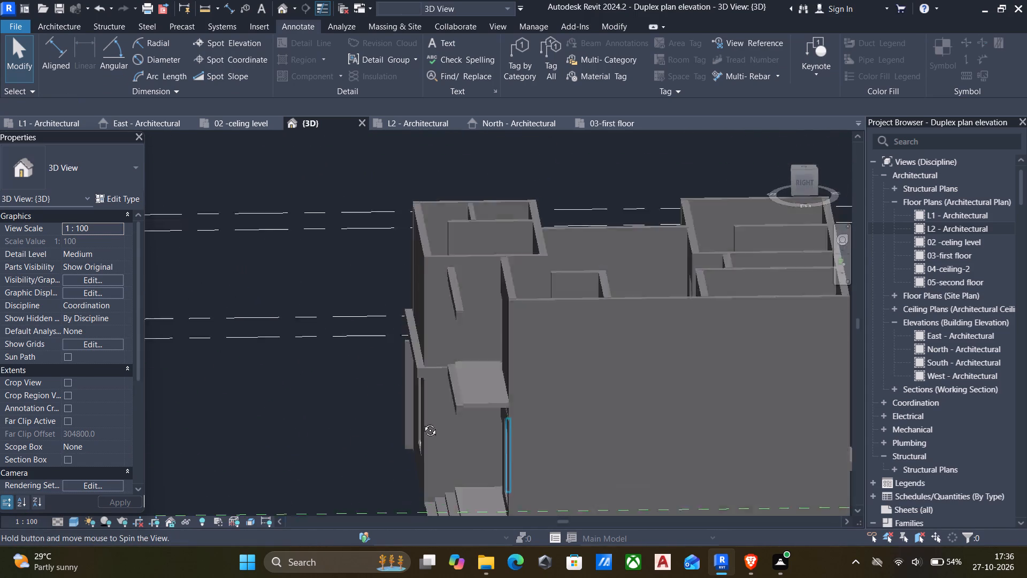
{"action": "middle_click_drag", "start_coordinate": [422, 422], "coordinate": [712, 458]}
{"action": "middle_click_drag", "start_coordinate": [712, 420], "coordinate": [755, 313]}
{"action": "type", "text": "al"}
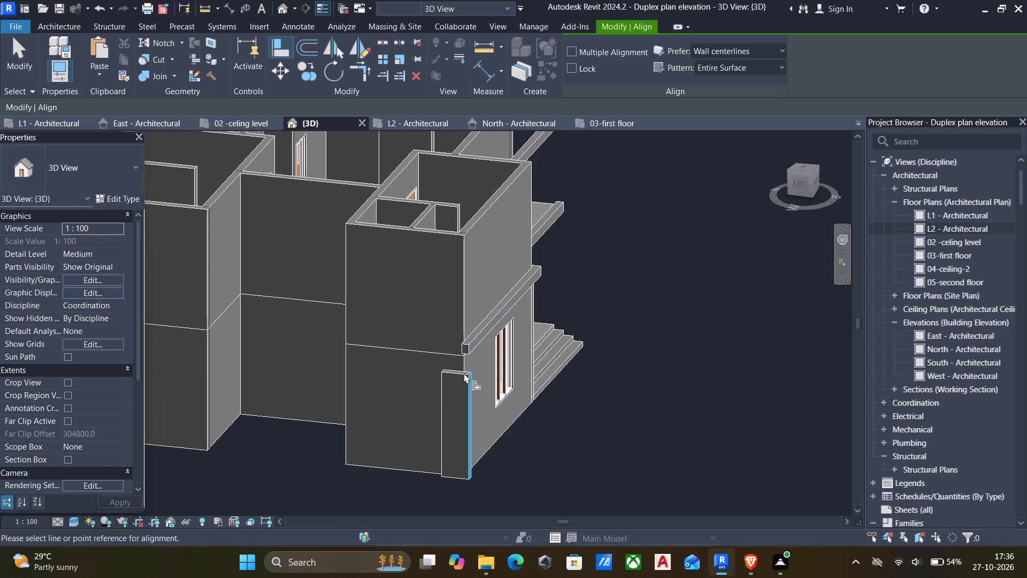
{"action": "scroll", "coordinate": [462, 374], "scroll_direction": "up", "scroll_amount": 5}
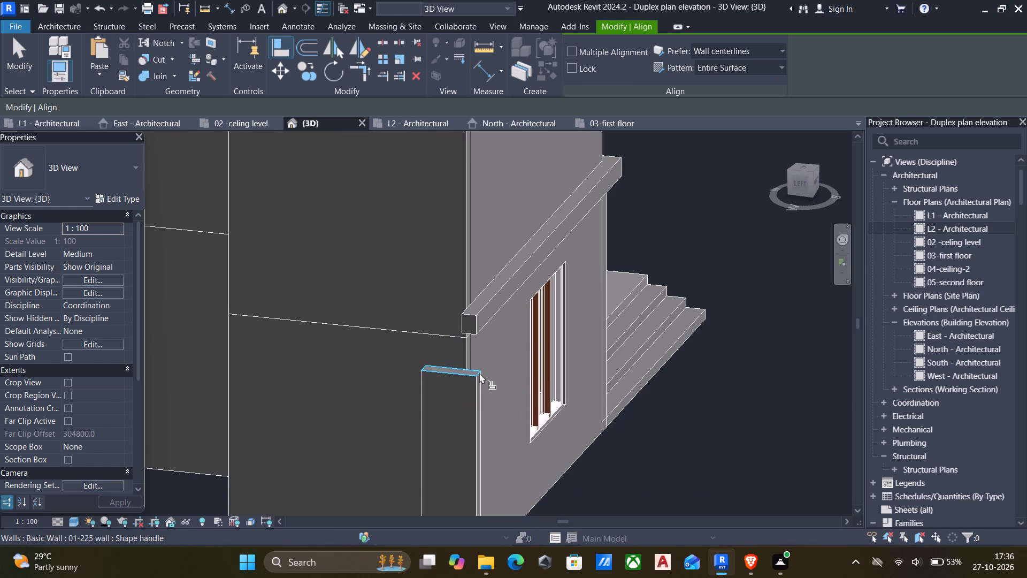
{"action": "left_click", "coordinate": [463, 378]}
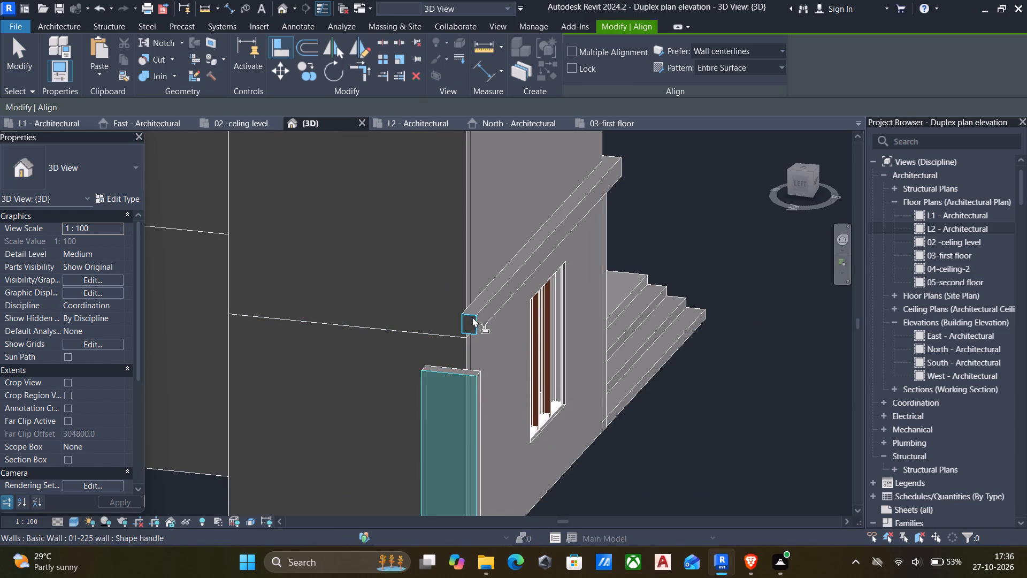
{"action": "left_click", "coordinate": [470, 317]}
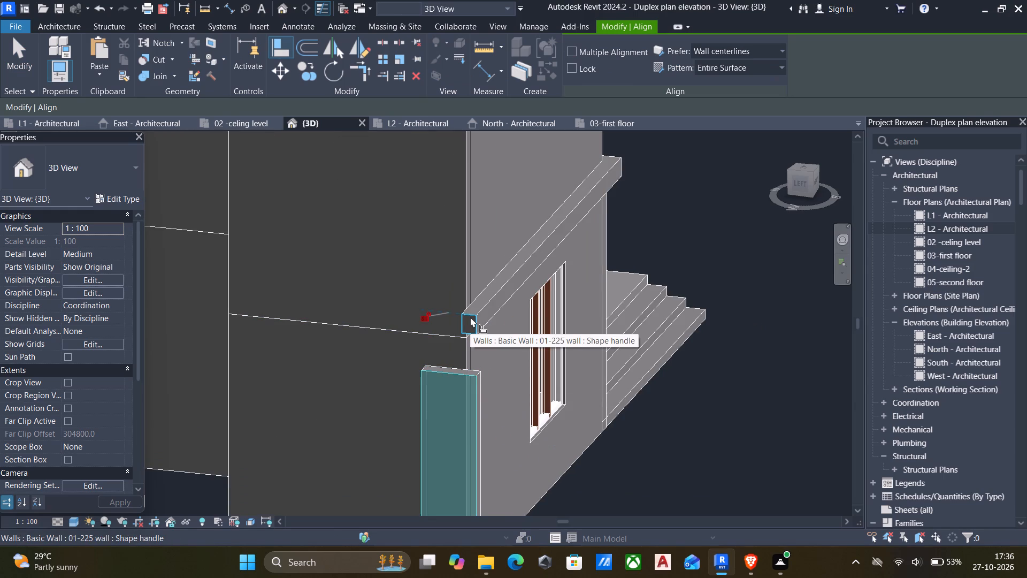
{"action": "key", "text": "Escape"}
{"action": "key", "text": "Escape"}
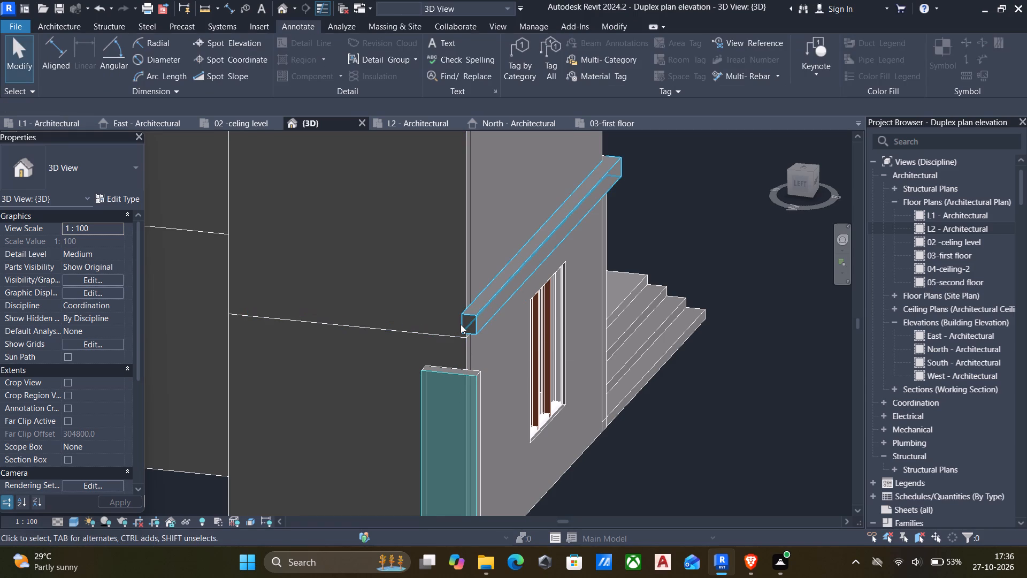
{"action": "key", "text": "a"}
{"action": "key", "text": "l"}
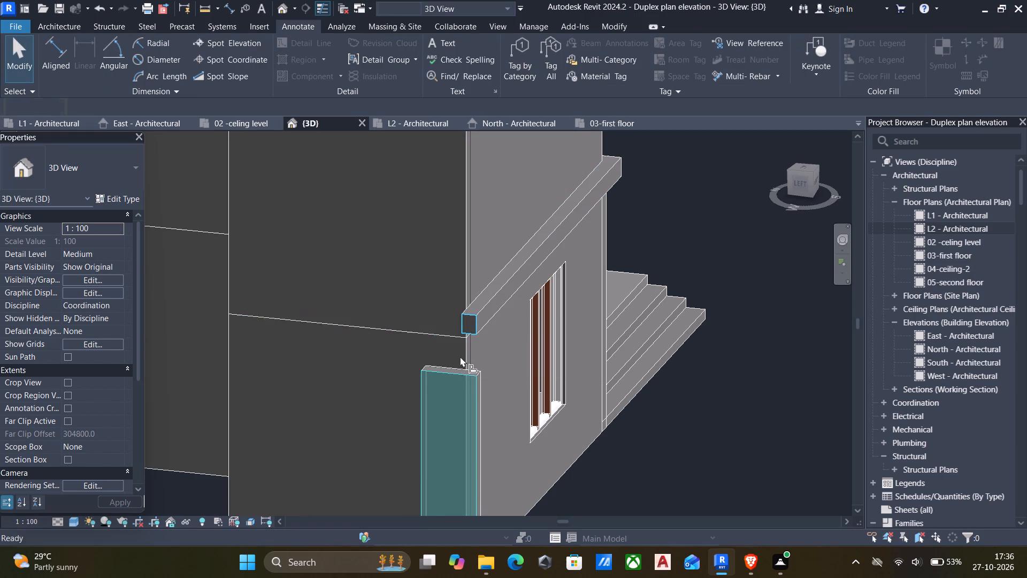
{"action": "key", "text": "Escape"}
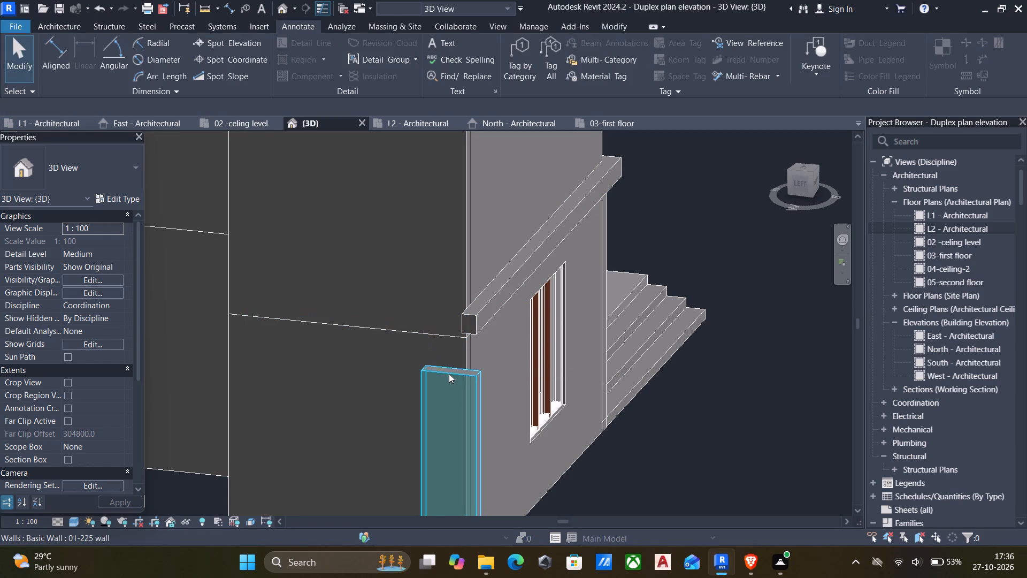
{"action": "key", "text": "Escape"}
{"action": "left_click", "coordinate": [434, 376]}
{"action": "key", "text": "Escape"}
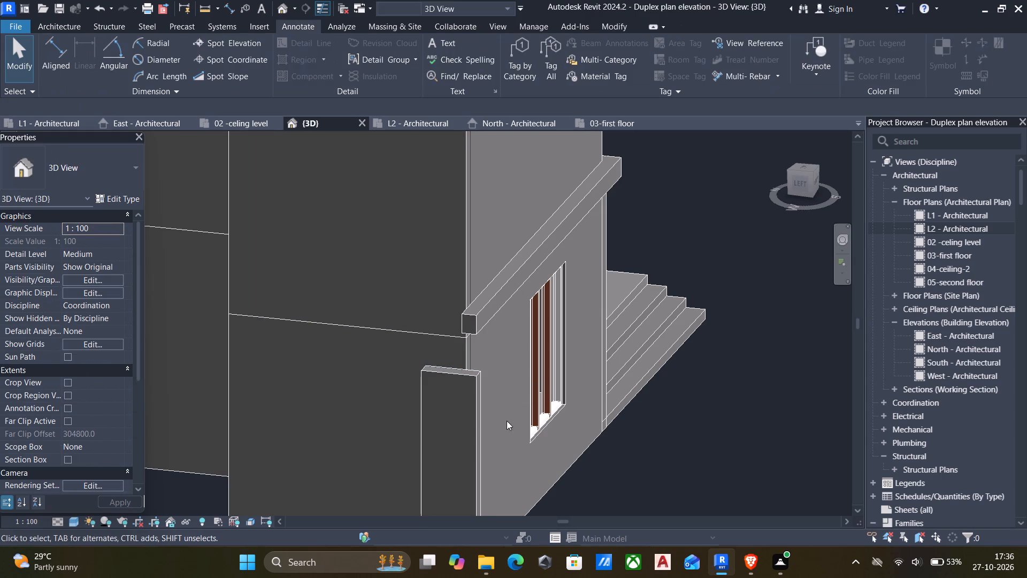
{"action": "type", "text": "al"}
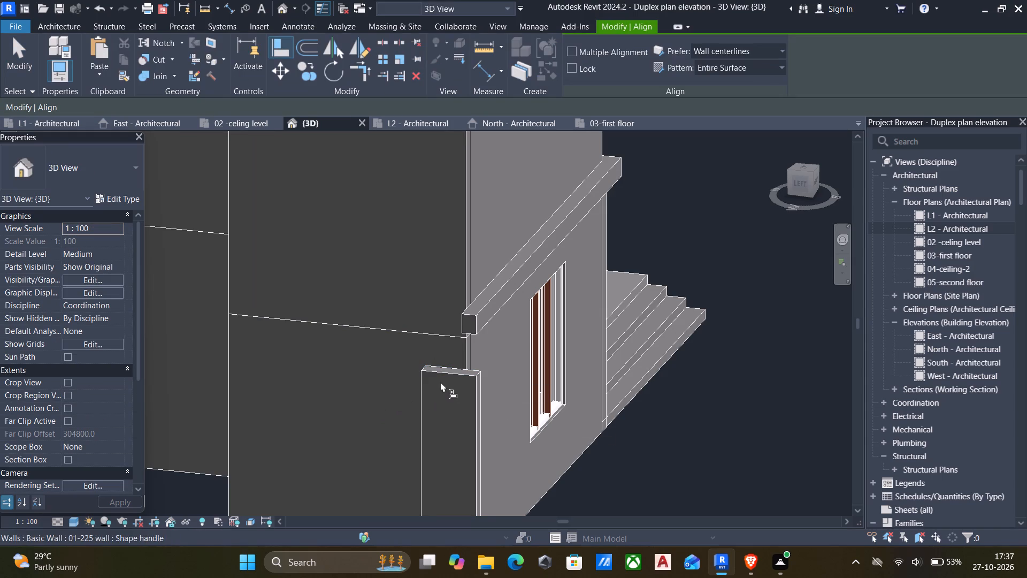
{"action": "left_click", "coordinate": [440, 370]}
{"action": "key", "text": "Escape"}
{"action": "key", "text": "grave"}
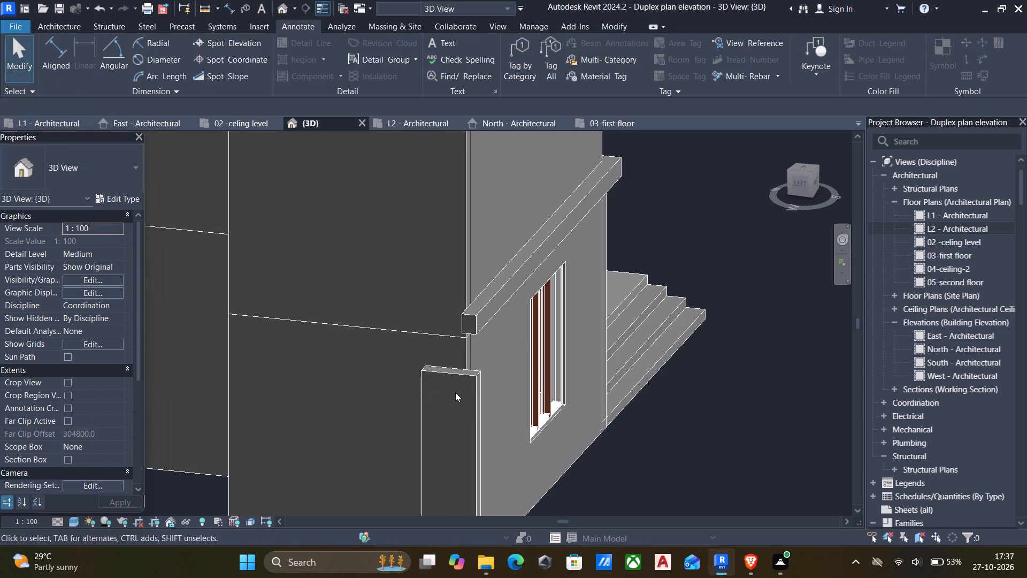
Align the far-corner end of the 300 mm high wall with the outer face of the projecting side wall.
{"action": "type", "text": "al"}
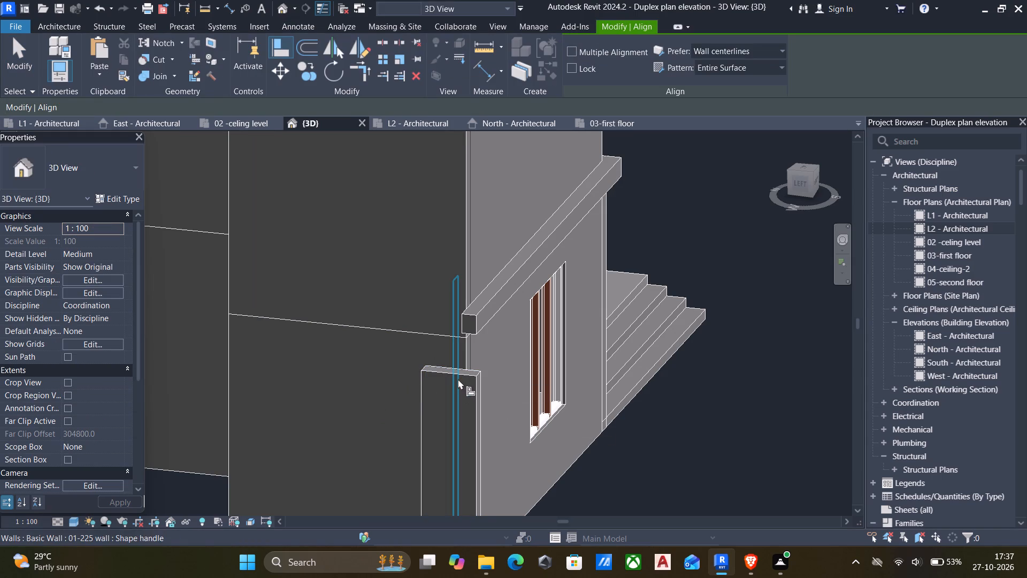
{"action": "left_click", "coordinate": [455, 376]}
{"action": "left_click", "coordinate": [475, 321]}
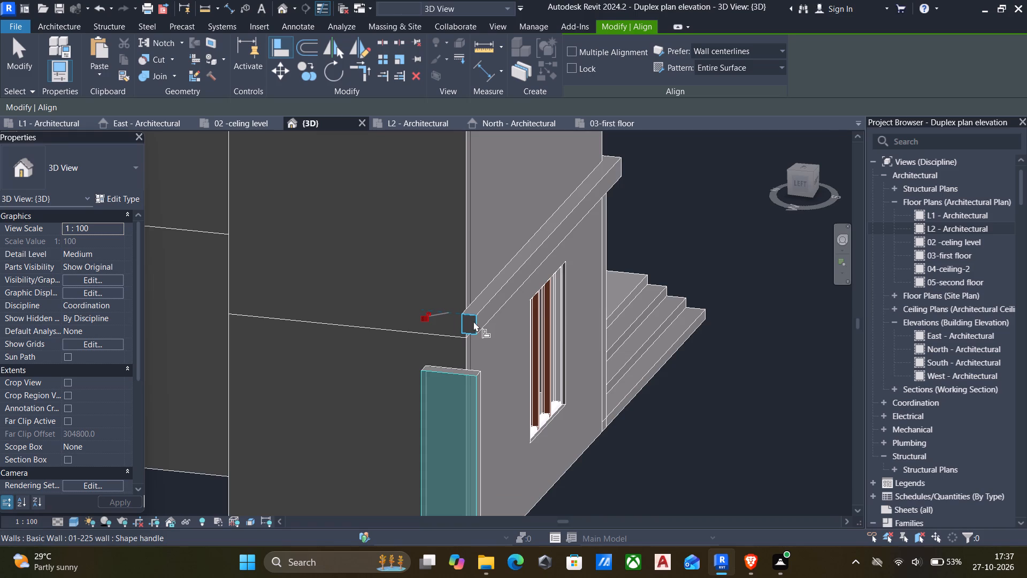
{"action": "scroll", "coordinate": [471, 321], "scroll_direction": "down", "scroll_amount": 7}
{"action": "key", "text": "Escape"}
{"action": "key", "text": "Escape"}
{"action": "key", "text": "Escape"}
{"action": "key", "text": "Escape"}
{"action": "key", "text": "Escape"}
{"action": "key", "text": "Escape"}
{"action": "key", "text": "Escape"}
{"action": "key", "text": "Escape"}
{"action": "key", "text": "Escape"}
{"action": "key", "text": "Escape"}
{"action": "key", "text": "Escape"}
{"action": "key", "text": "Escape"}
{"action": "key", "text": "Escape"}
{"action": "key", "text": "Escape"}
{"action": "middle_click_drag", "start_coordinate": [471, 321], "coordinate": [482, 326]}
{"action": "scroll", "coordinate": [482, 326], "scroll_direction": "up", "scroll_amount": 6}
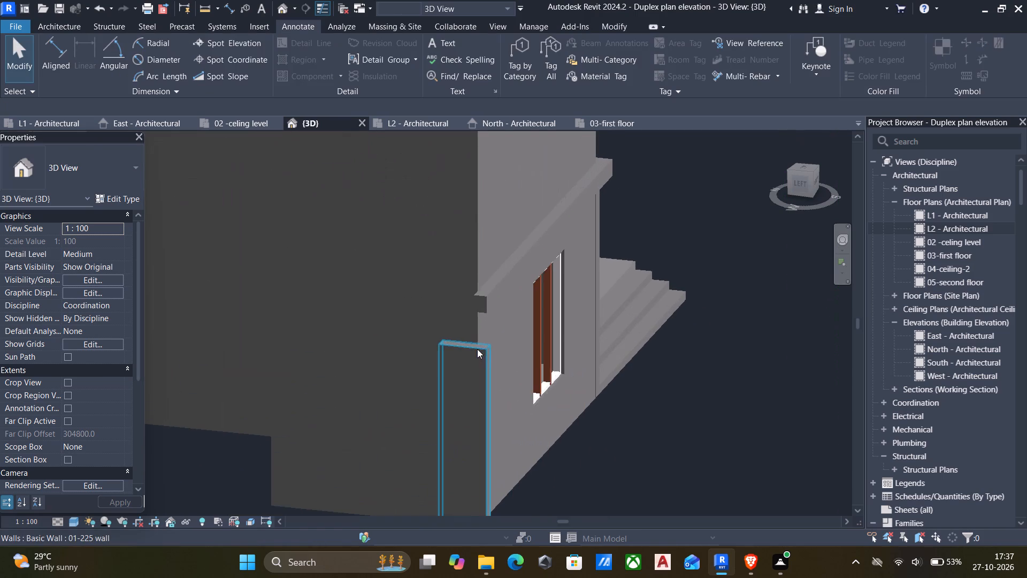
{"action": "key", "text": "Escape"}
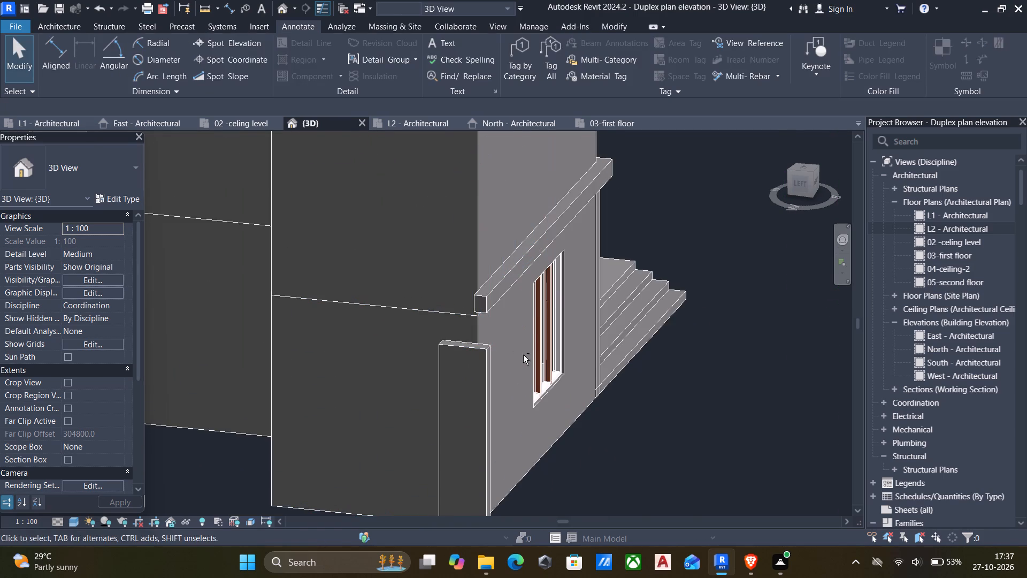
Raise the top of the projecting side wall at the far corner to the underside of the 300 mm high wall.
{"action": "middle_click_drag", "start_coordinate": [523, 355], "coordinate": [470, 342], "text": "shift"}
{"action": "scroll", "coordinate": [313, 319], "scroll_direction": "up", "scroll_amount": 1}
{"action": "left_click", "coordinate": [311, 318]}
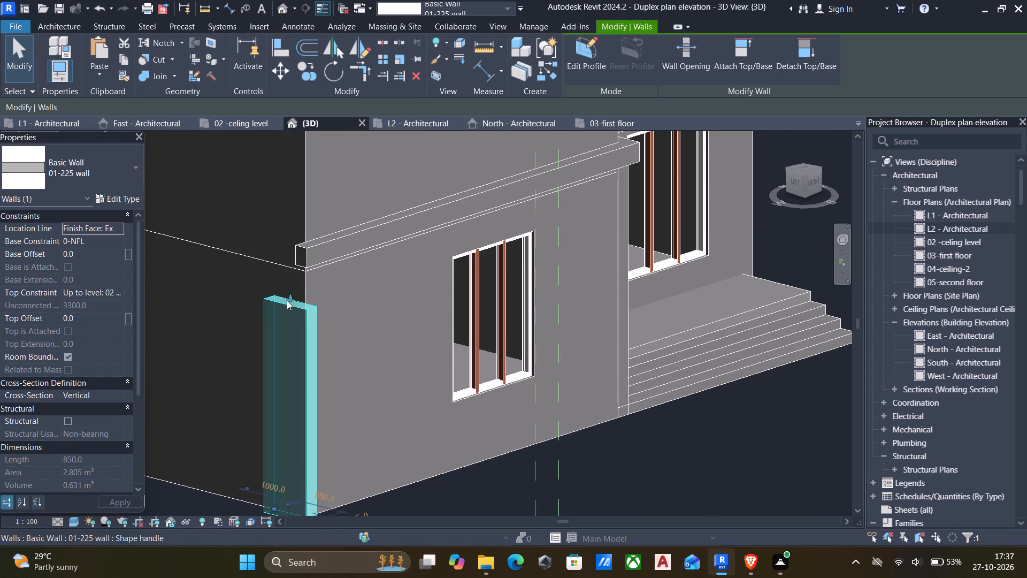
{"action": "left_click_drag", "start_coordinate": [287, 300], "coordinate": [282, 257]}
{"action": "key", "text": "Escape"}
Examine the building's front facade, projecting wall frame and upper level from several angles.
{"action": "scroll", "coordinate": [386, 309], "scroll_direction": "down", "scroll_amount": 2}
{"action": "middle_click_drag", "start_coordinate": [386, 309], "coordinate": [232, 377], "text": "shift"}
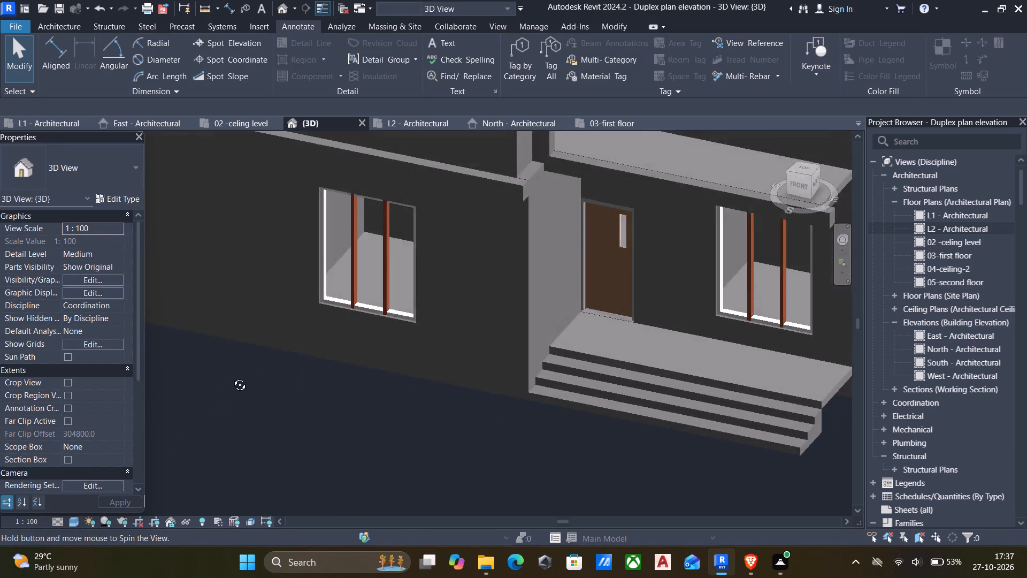
{"action": "middle_click_drag", "start_coordinate": [232, 377], "coordinate": [451, 547], "text": "shift"}
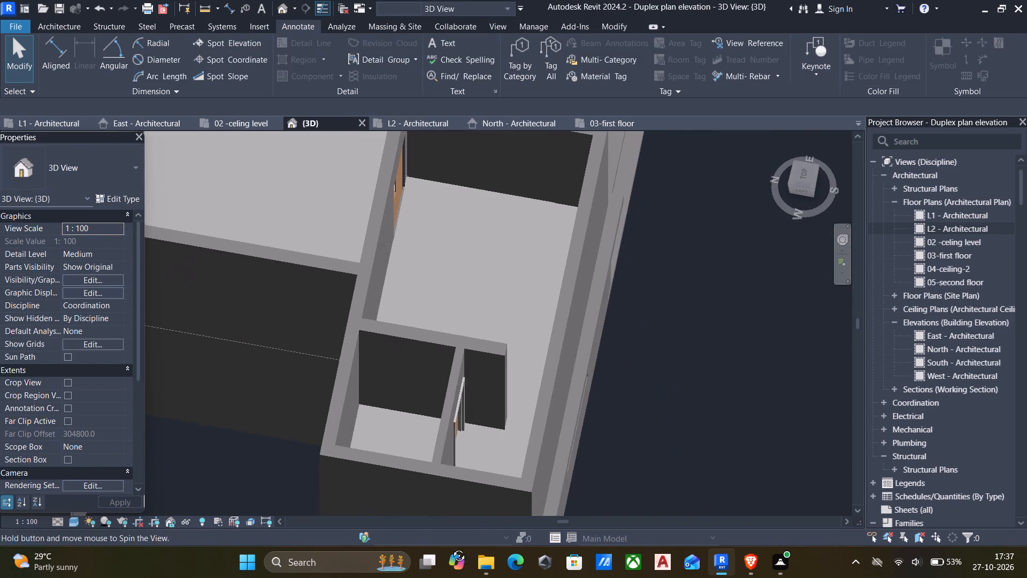
{"action": "middle_click_drag", "start_coordinate": [451, 547], "coordinate": [450, 548], "text": "shift"}
{"action": "scroll", "coordinate": [497, 478], "scroll_direction": "down", "scroll_amount": 3}
{"action": "middle_click_drag", "start_coordinate": [497, 478], "coordinate": [219, 292]}
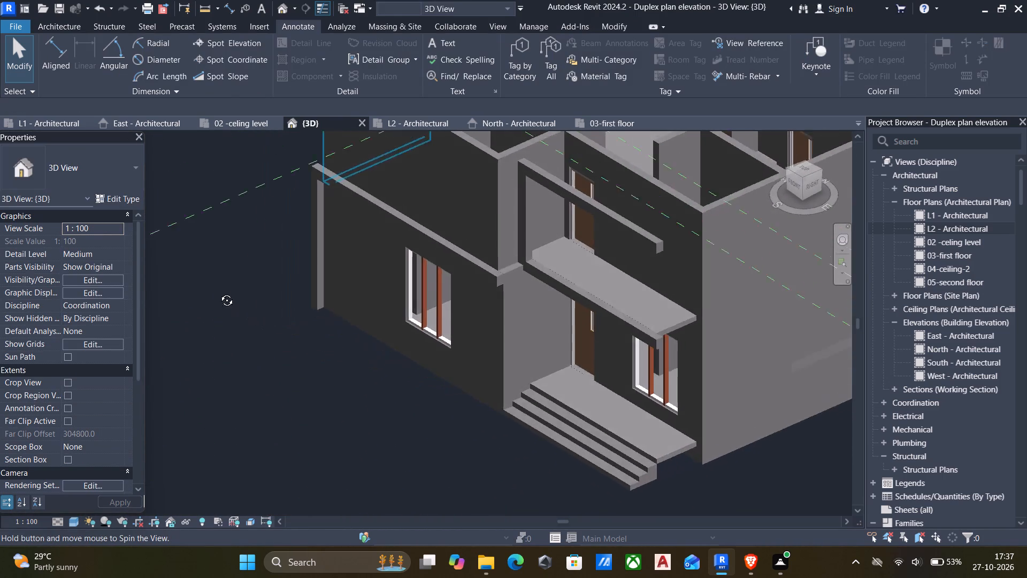
{"action": "middle_click_drag", "start_coordinate": [219, 292], "coordinate": [216, 282]}
{"action": "scroll", "coordinate": [421, 333], "scroll_direction": "down", "scroll_amount": 1}
{"action": "middle_click_drag", "start_coordinate": [421, 334], "coordinate": [338, 343], "text": "shift"}
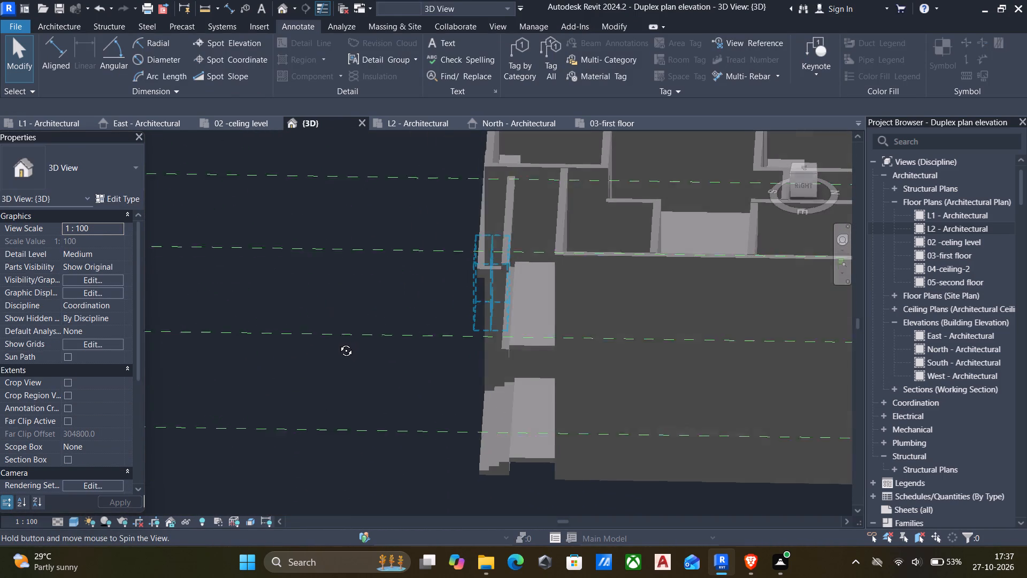
{"action": "middle_click_drag", "start_coordinate": [338, 343], "coordinate": [391, 325], "text": "shift"}
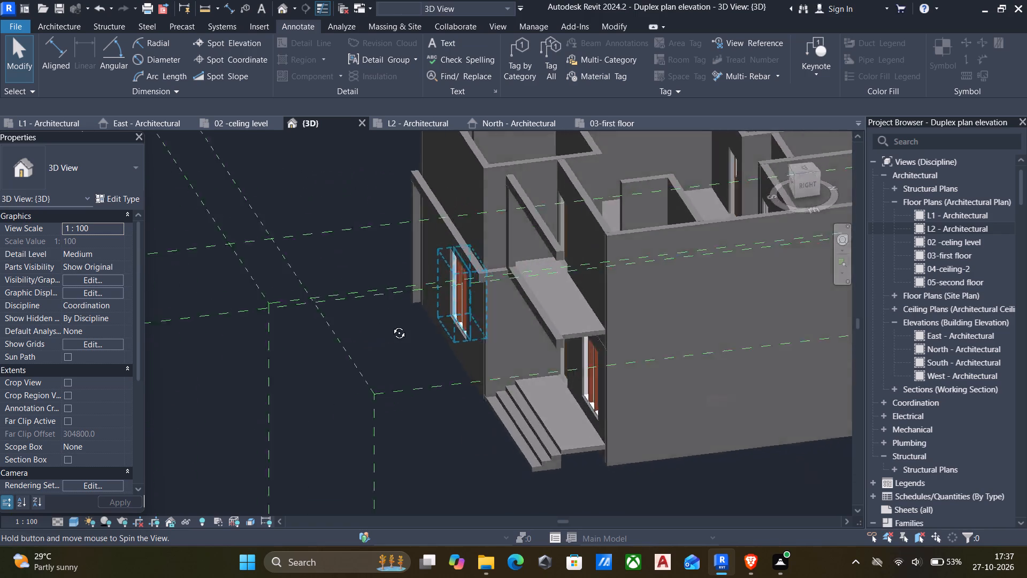
{"action": "middle_click_drag", "start_coordinate": [391, 325], "coordinate": [470, 307], "text": "shift"}
{"action": "scroll", "coordinate": [441, 332], "scroll_direction": "down", "scroll_amount": 5}
{"action": "middle_click_drag", "start_coordinate": [430, 399], "coordinate": [463, 351]}
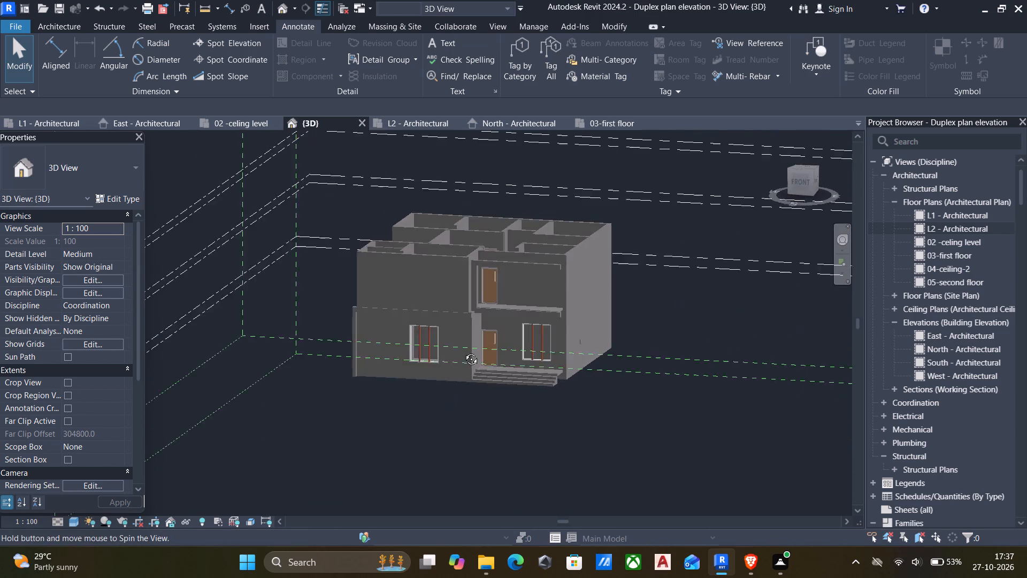
{"action": "middle_click_drag", "start_coordinate": [463, 351], "coordinate": [427, 362]}
{"action": "middle_click_drag", "start_coordinate": [422, 408], "coordinate": [438, 420]}
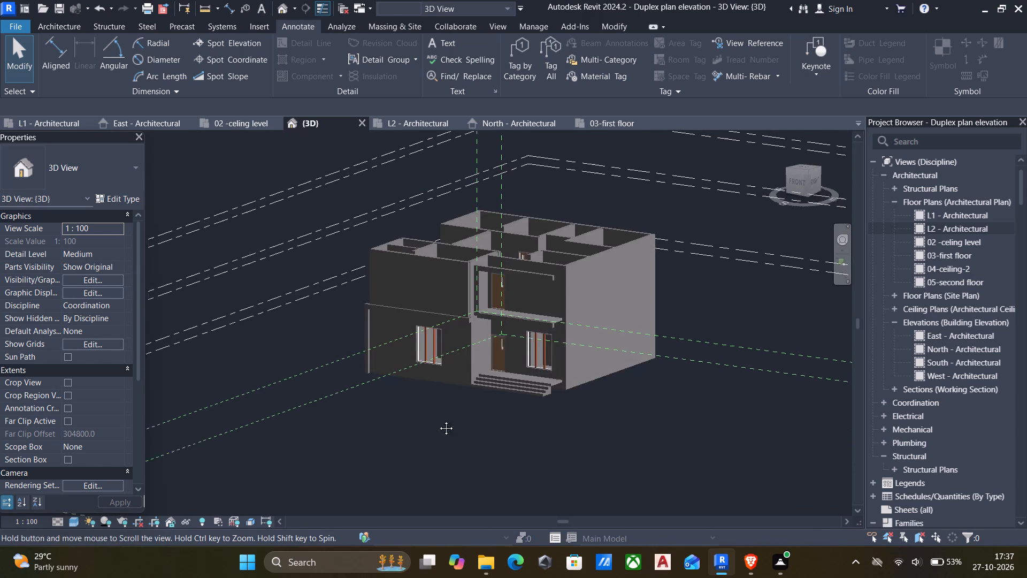
{"action": "middle_click_drag", "start_coordinate": [438, 420], "coordinate": [460, 427]}
{"action": "scroll", "coordinate": [496, 424], "scroll_direction": "up", "scroll_amount": 3}
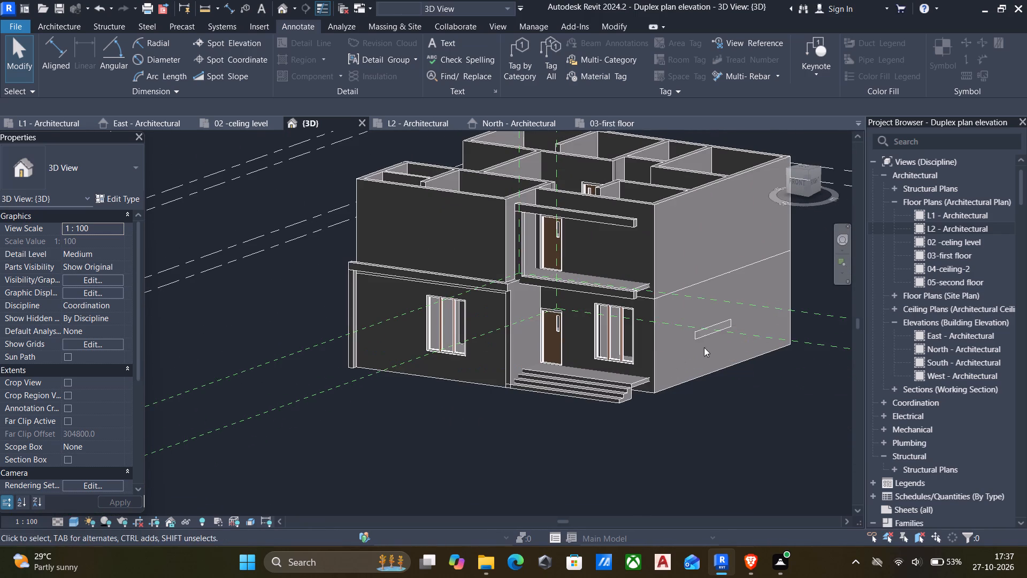
{"action": "scroll", "coordinate": [456, 417], "scroll_direction": "down", "scroll_amount": 3}
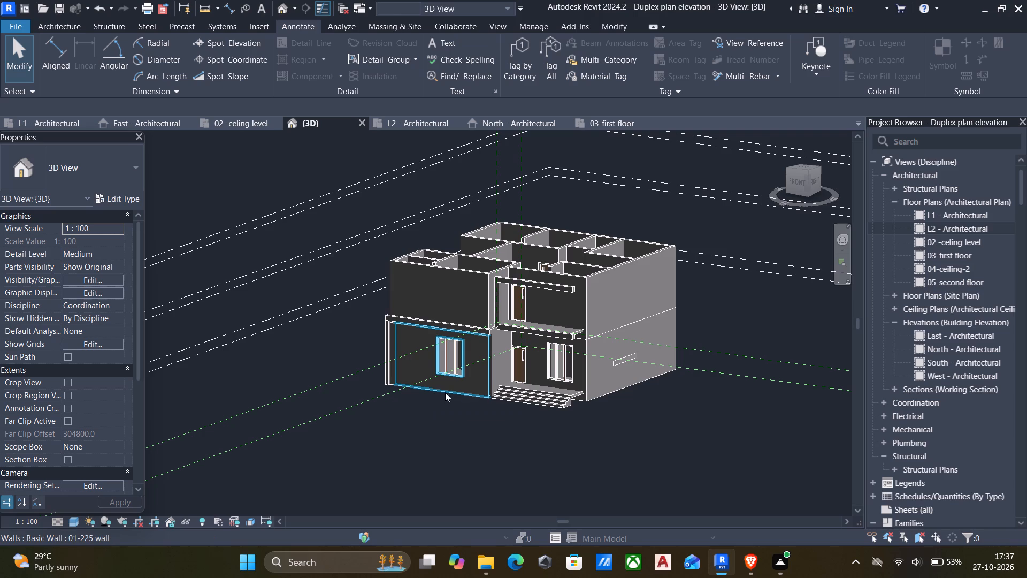
Start an in-place model component in the Casework category and accept its default name.
{"action": "left_click", "coordinate": [41, 28]}
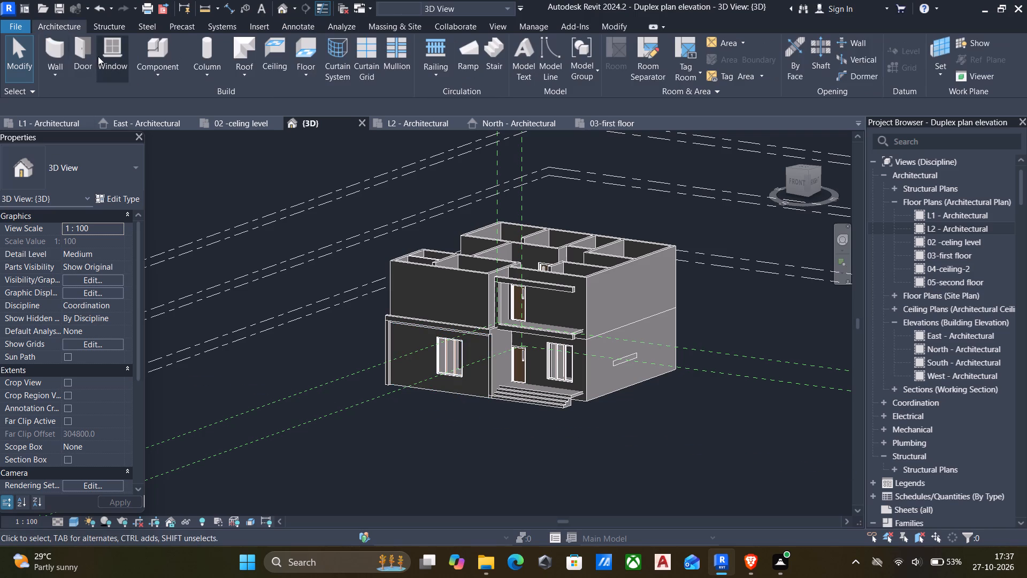
{"action": "left_click", "coordinate": [166, 75]}
{"action": "left_click", "coordinate": [188, 125]}
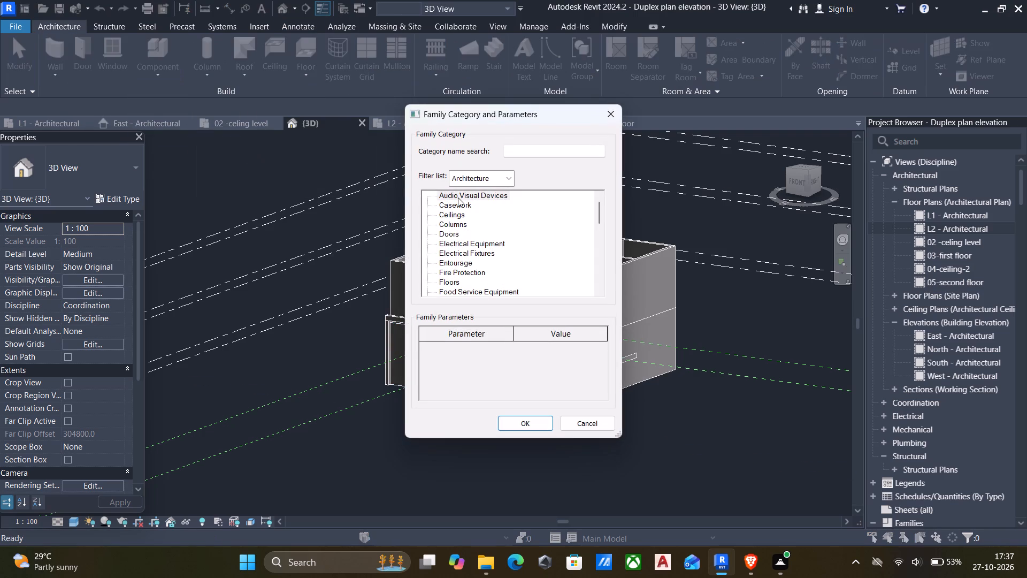
{"action": "left_click", "coordinate": [449, 205]}
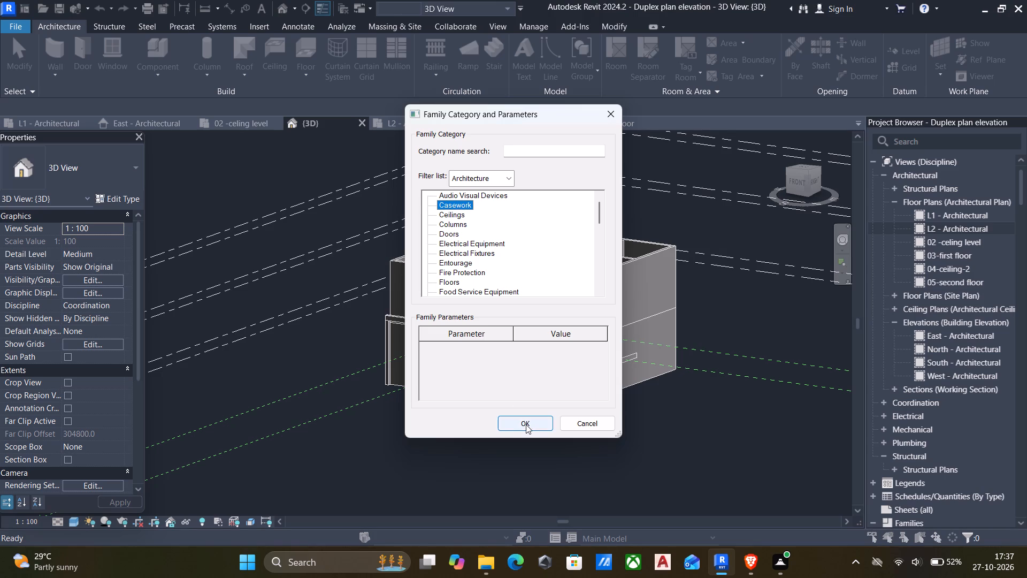
{"action": "left_click", "coordinate": [526, 424]}
{"action": "left_click", "coordinate": [505, 299]}
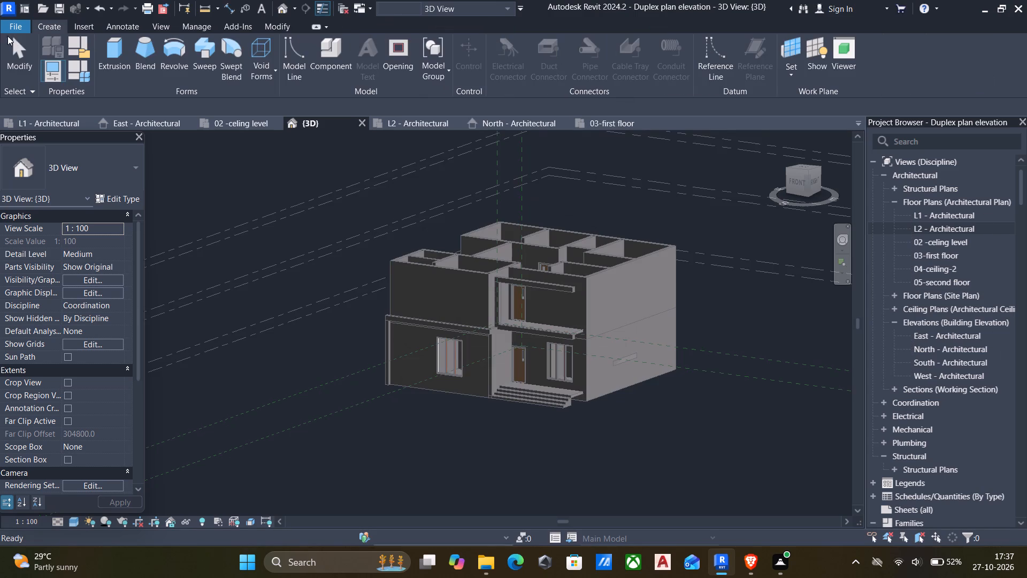
Start a solid extrusion and set its work plane to the face of the front room's ground-floor wall.
{"action": "left_click", "coordinate": [111, 49]}
{"action": "left_click", "coordinate": [608, 78]}
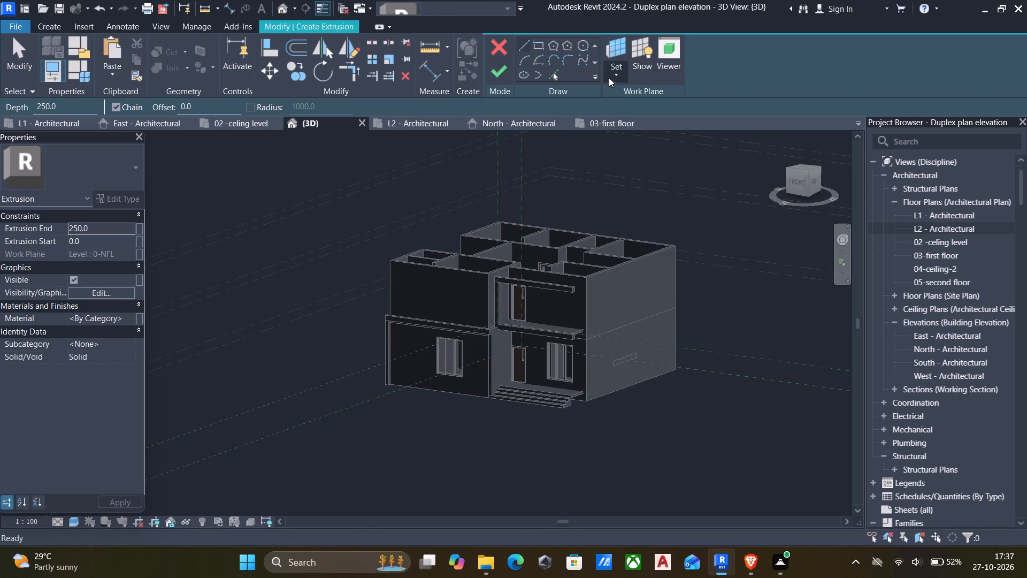
{"action": "left_click", "coordinate": [634, 127]}
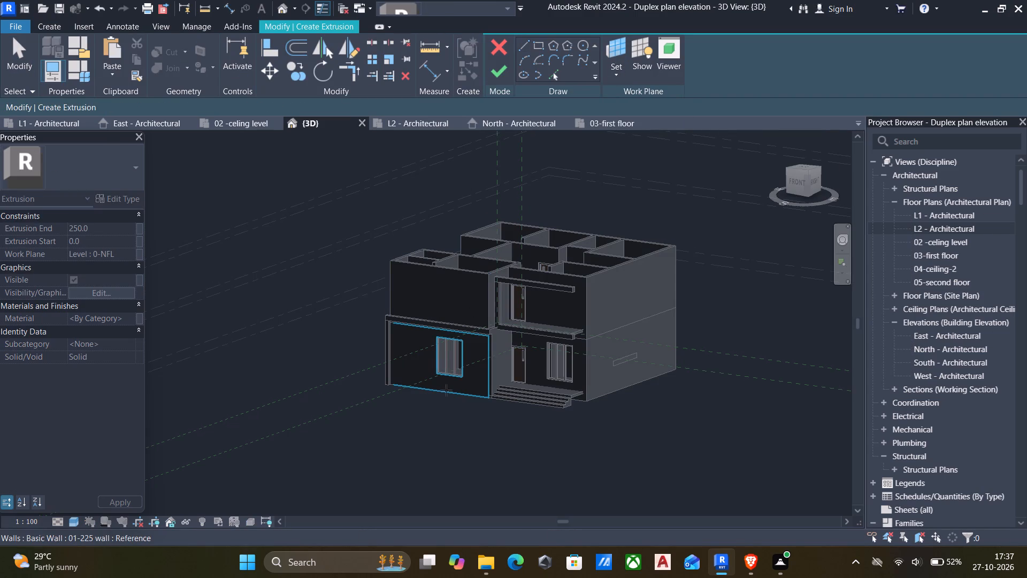
{"action": "left_click", "coordinate": [446, 390]}
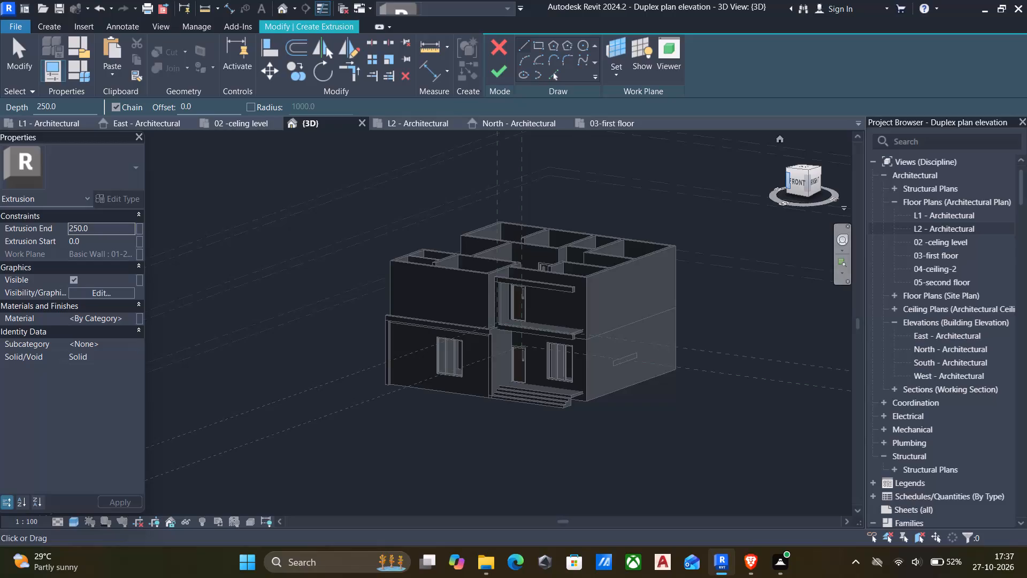
Sketch an 1800 by 3300 mm rectangle from the front room window's top corner down to the 0-NFL level, in line with its sides.
{"action": "left_click", "coordinate": [795, 180]}
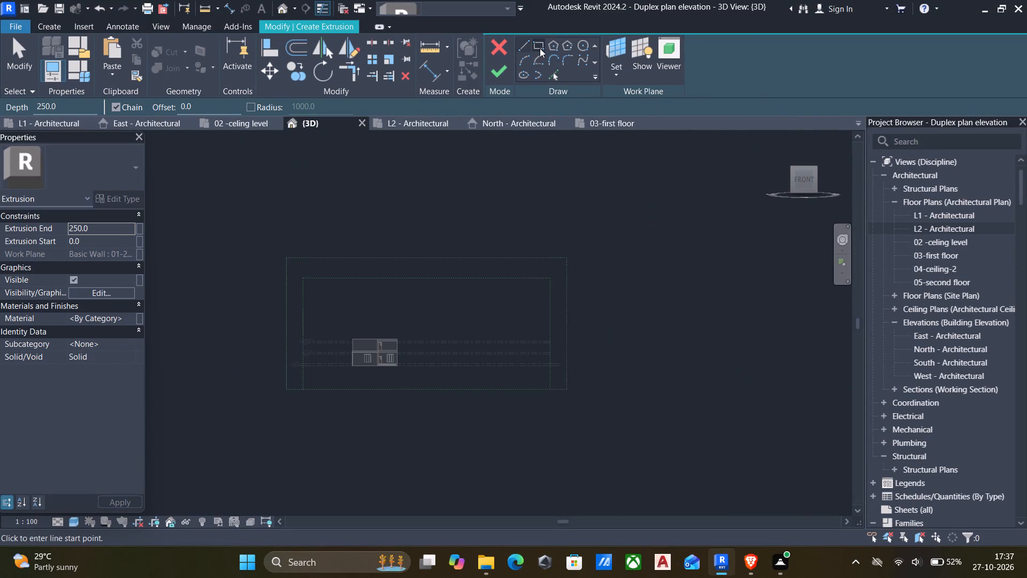
{"action": "left_click", "coordinate": [540, 44]}
{"action": "scroll", "coordinate": [366, 367], "scroll_direction": "up", "scroll_amount": 10}
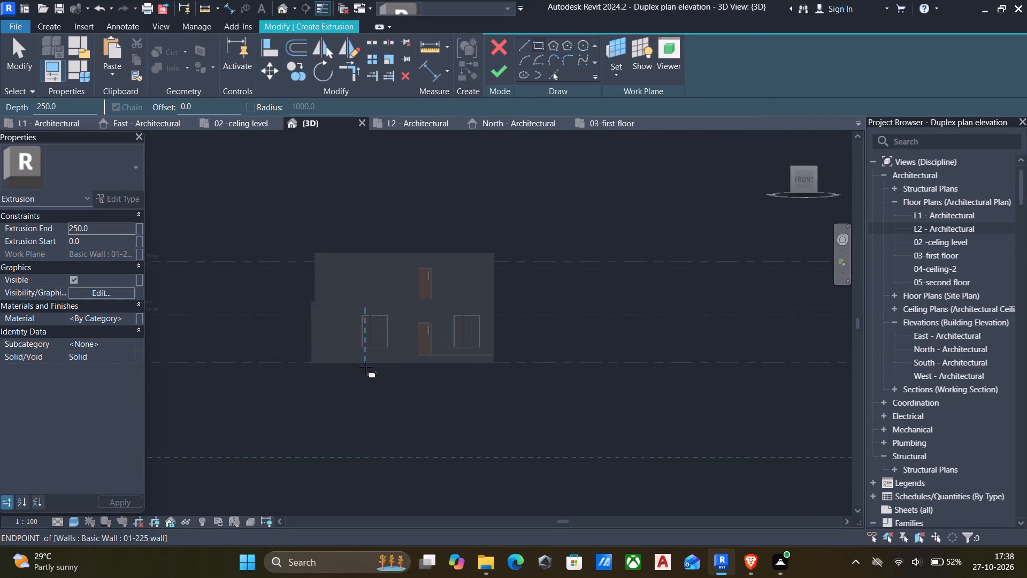
{"action": "scroll", "coordinate": [365, 367], "scroll_direction": "up", "scroll_amount": 5}
{"action": "scroll", "coordinate": [331, 274], "scroll_direction": "up", "scroll_amount": 9}
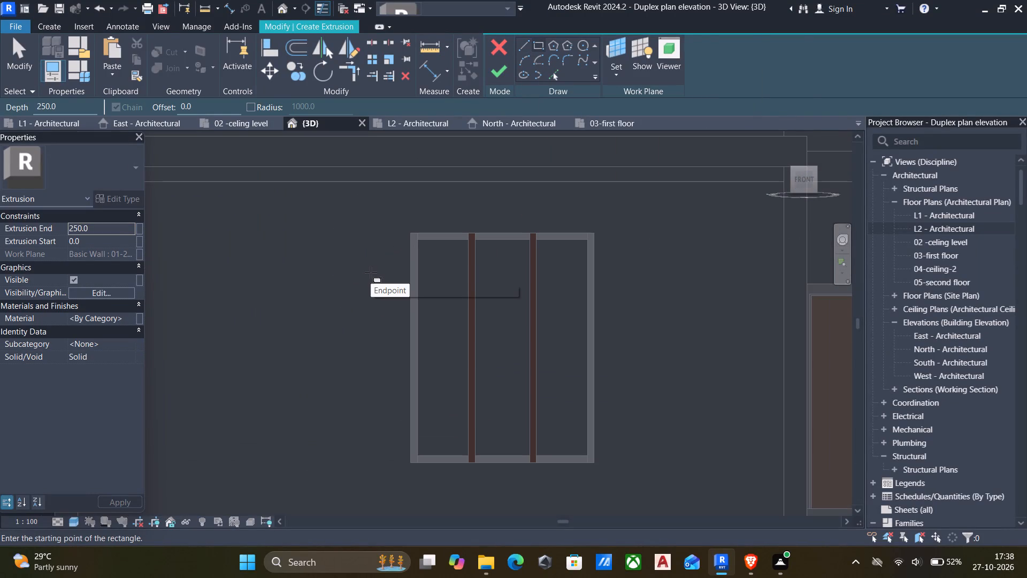
{"action": "scroll", "coordinate": [371, 272], "scroll_direction": "up", "scroll_amount": 3}
{"action": "scroll", "coordinate": [426, 222], "scroll_direction": "down", "scroll_amount": 5}
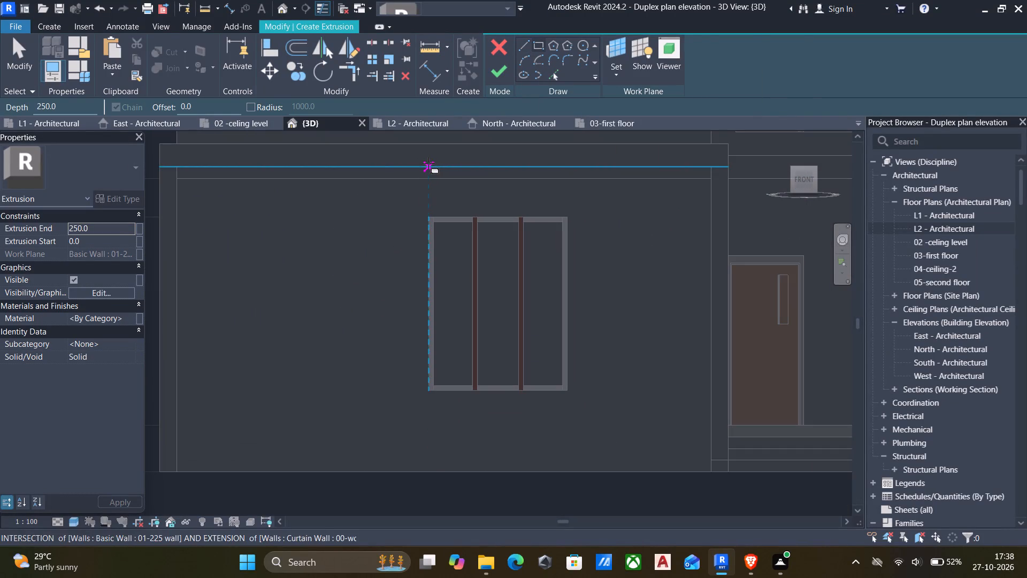
{"action": "left_click", "coordinate": [428, 216]}
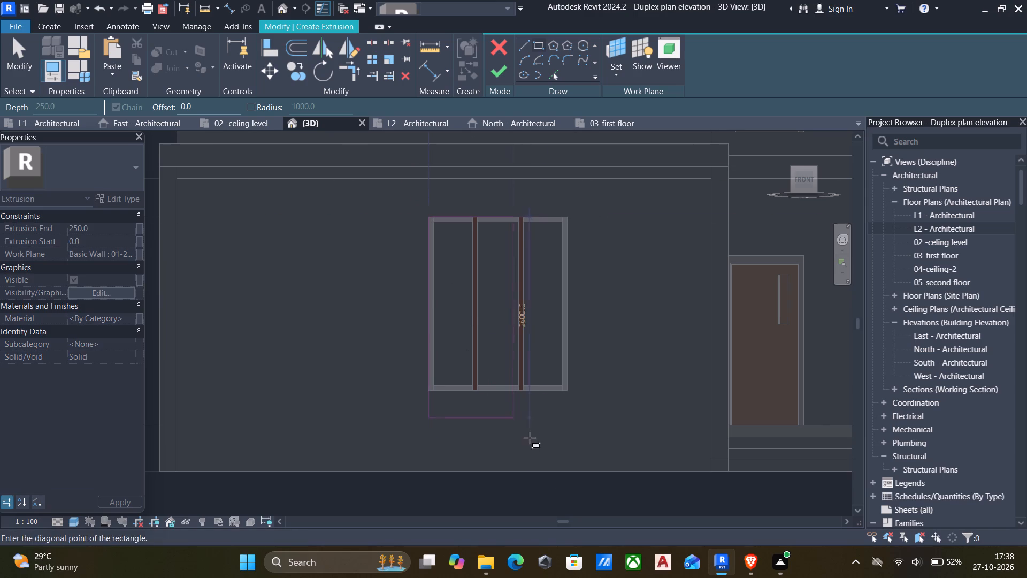
{"action": "left_click", "coordinate": [568, 476]}
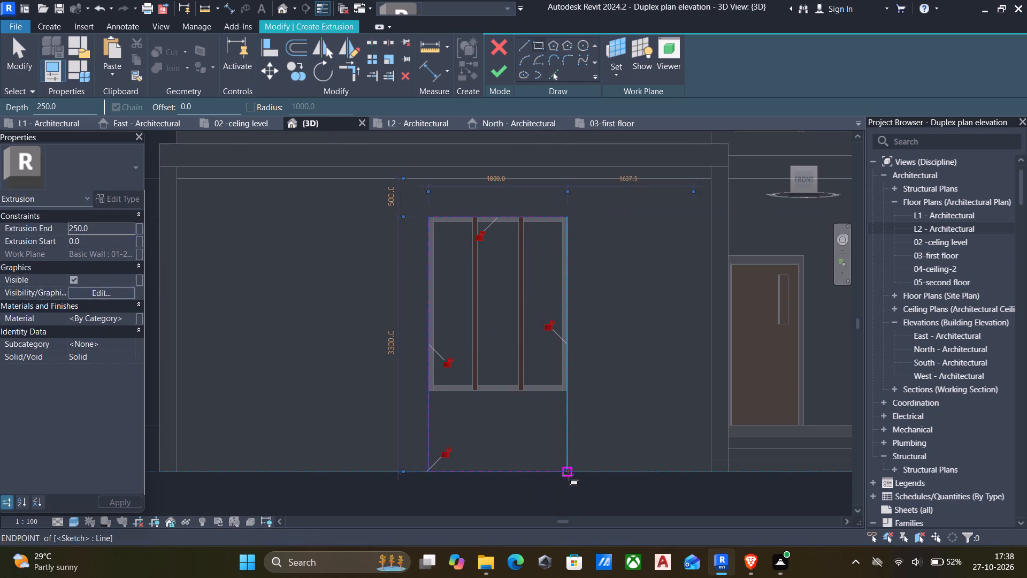
{"action": "key", "text": "Escape"}
{"action": "key", "text": "Escape"}
Align the rectangle's top edge with the underside of the wall frame above the window.
{"action": "type", "text": "al"}
{"action": "left_click", "coordinate": [471, 178]}
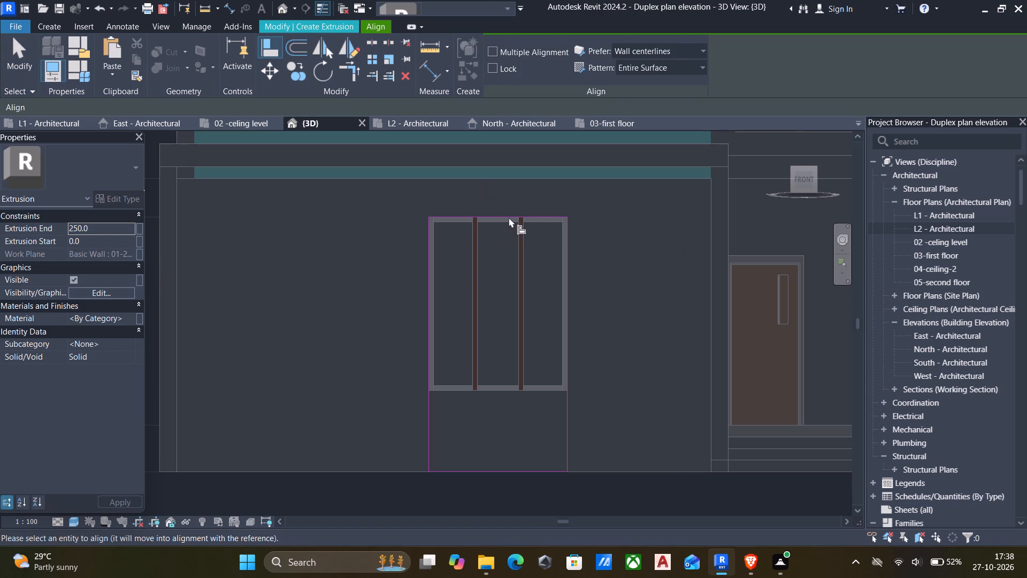
{"action": "key", "text": "Escape"}
{"action": "type", "text": "al"}
{"action": "left_click", "coordinate": [543, 180]}
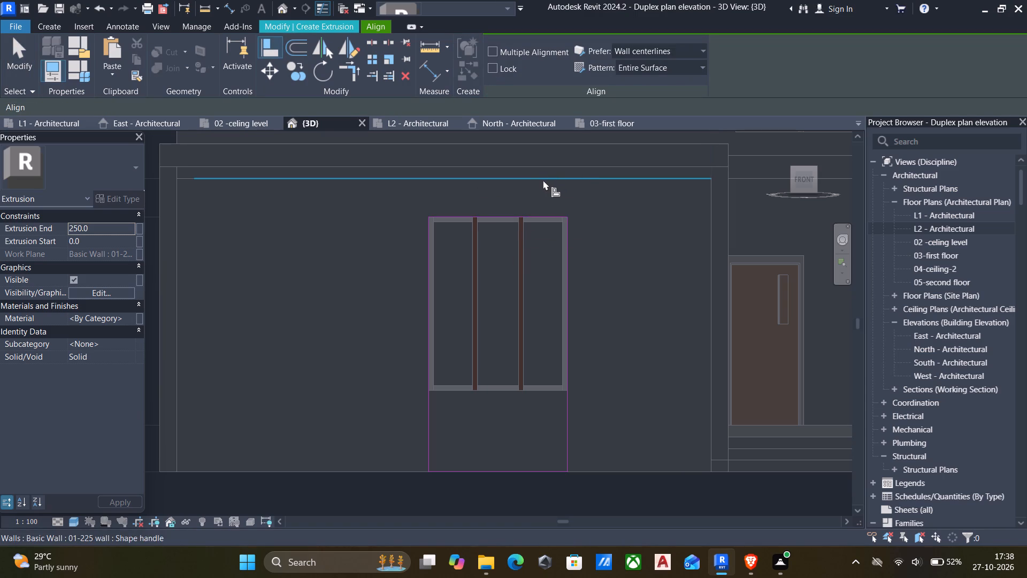
{"action": "left_click", "coordinate": [524, 215]}
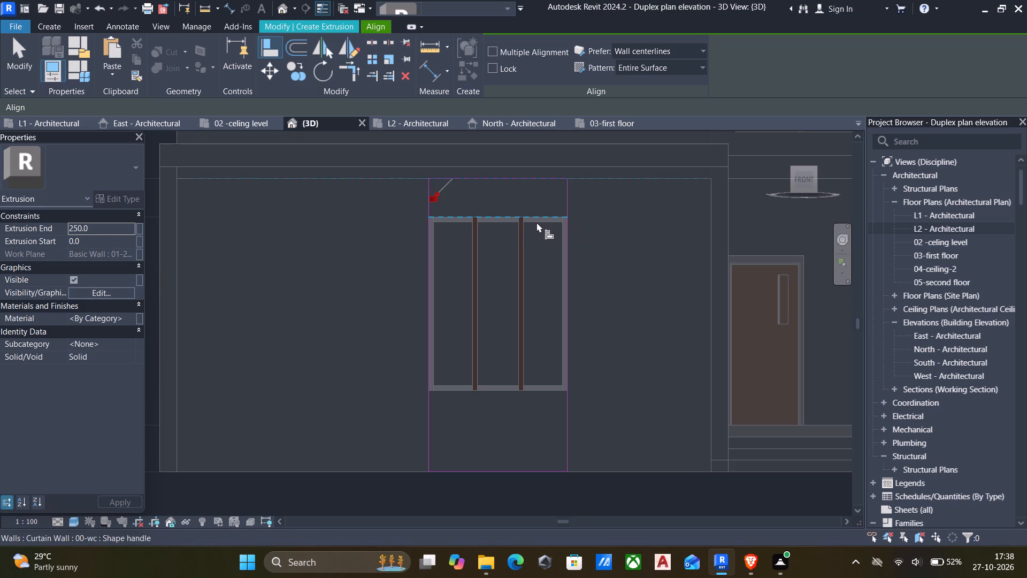
{"action": "key", "text": "Escape"}
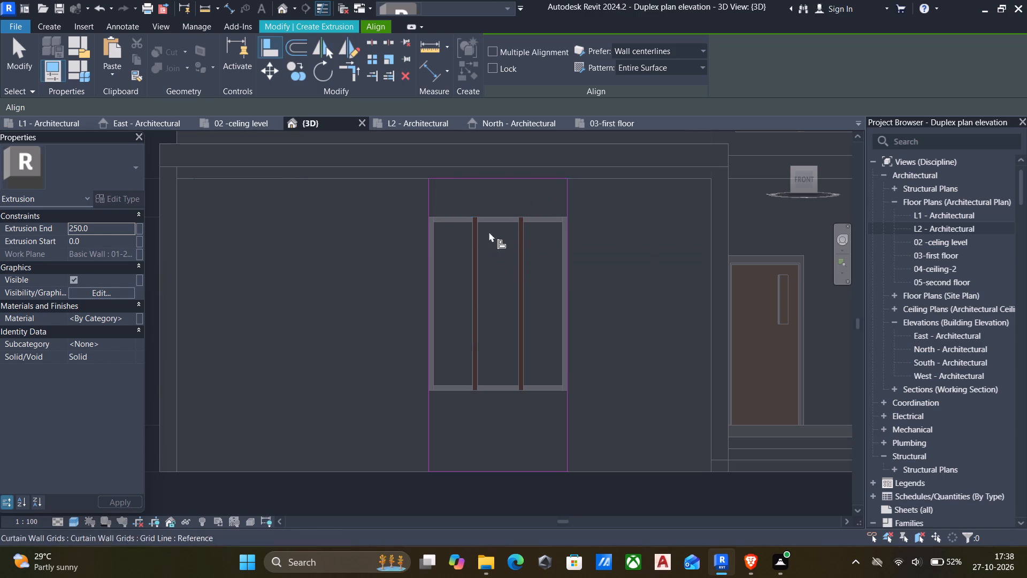
{"action": "key", "text": "Escape"}
Draw a second rectangle around the first one with a 6" outward offset.
{"action": "scroll", "coordinate": [414, 189], "scroll_direction": "down", "scroll_amount": 2}
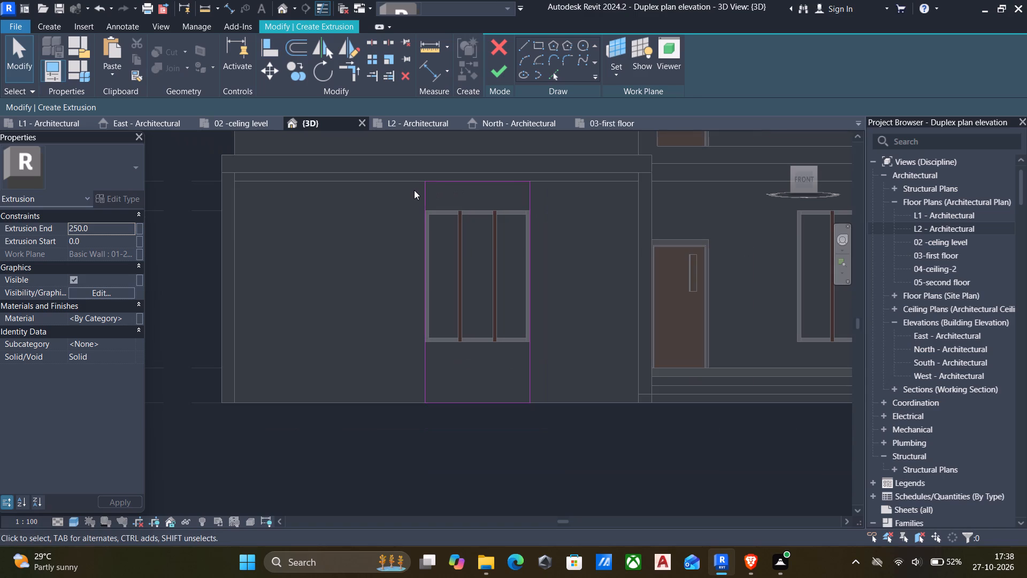
{"action": "left_click", "coordinate": [545, 43]}
{"action": "left_click_drag", "start_coordinate": [220, 104], "coordinate": [133, 109]}
{"action": "key", "text": "6"}
{"action": "key", "text": "shift+quotedbl"}
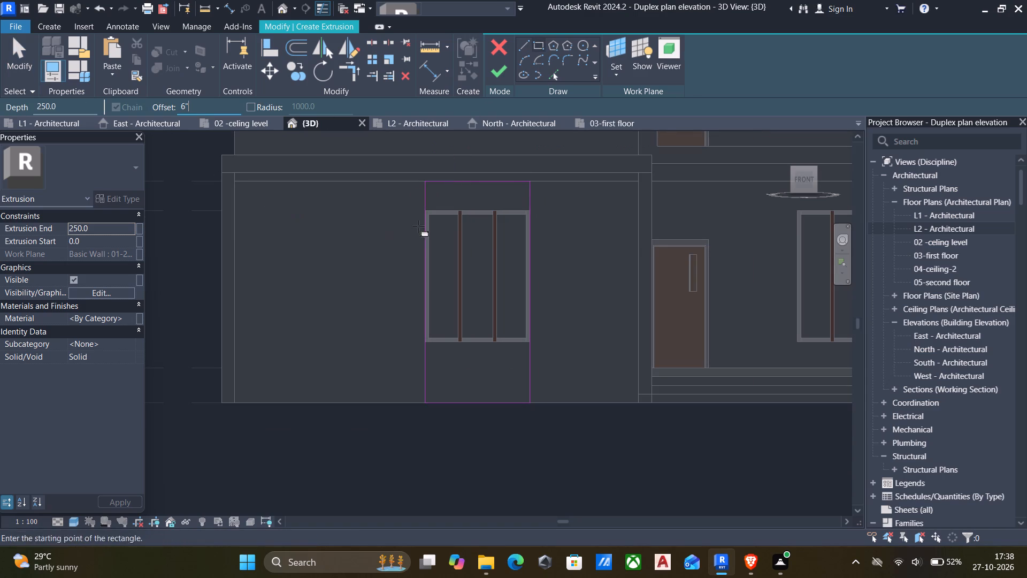
{"action": "left_click", "coordinate": [425, 176]}
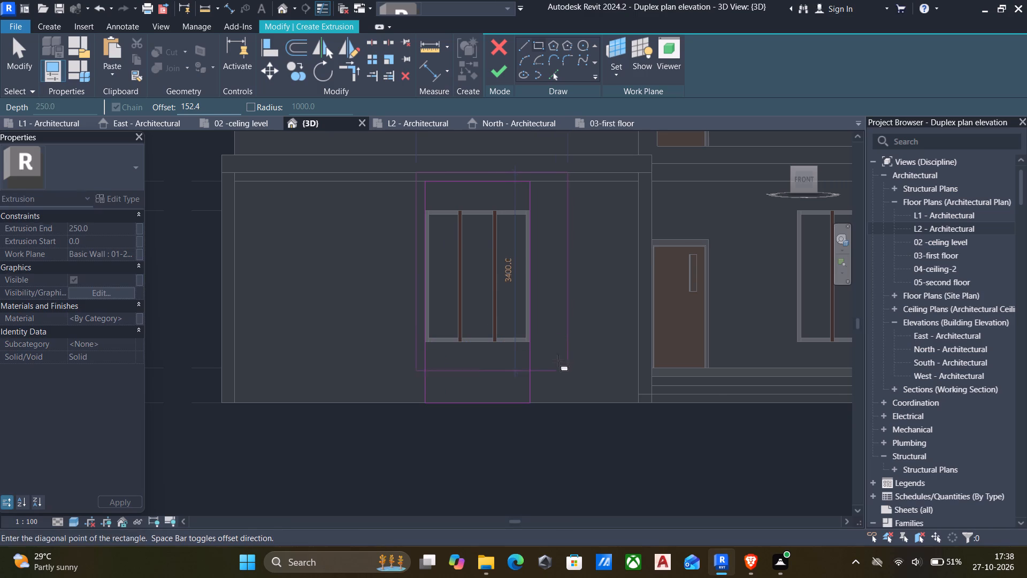
{"action": "left_click", "coordinate": [529, 404]}
{"action": "key", "text": "Escape"}
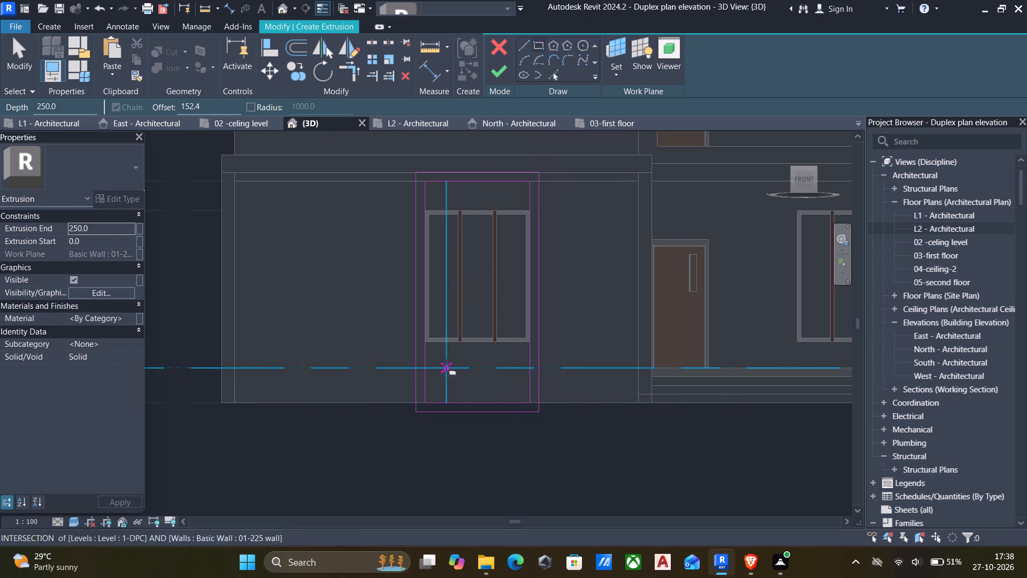
Align the bottom edge of the inner rectangle with the underside of the front room window.
{"action": "key", "text": "Escape"}
{"action": "type", "text": "al"}
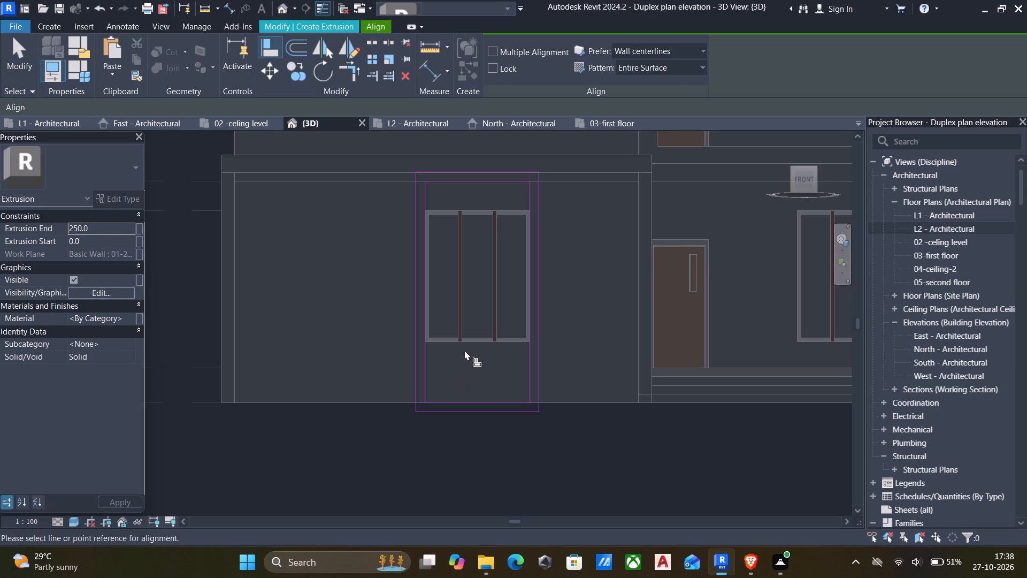
{"action": "left_click", "coordinate": [480, 336]}
{"action": "left_click", "coordinate": [490, 404]}
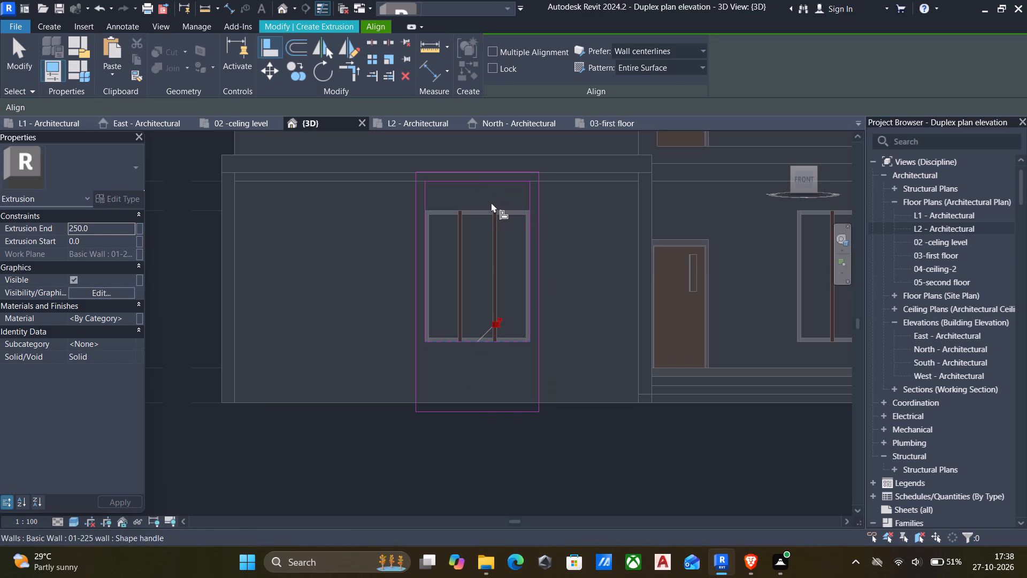
{"action": "key", "text": "Escape"}
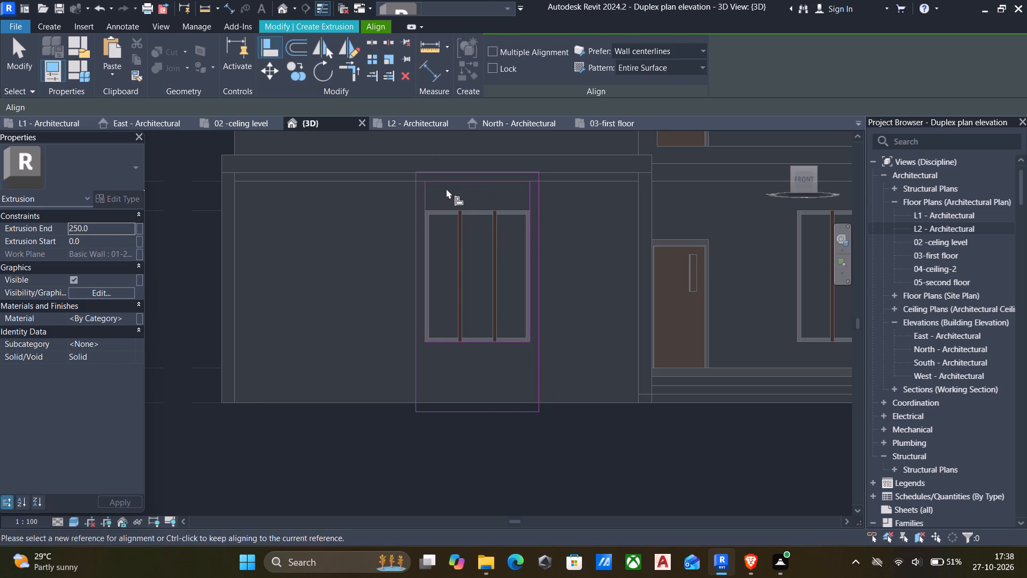
{"action": "key", "text": "Escape"}
Nudge the top edges of both rectangles down until the outer one meets the underside of the wall frame.
{"action": "left_click_drag", "start_coordinate": [406, 159], "coordinate": [568, 194]}
{"action": "key", "text": "Down"}
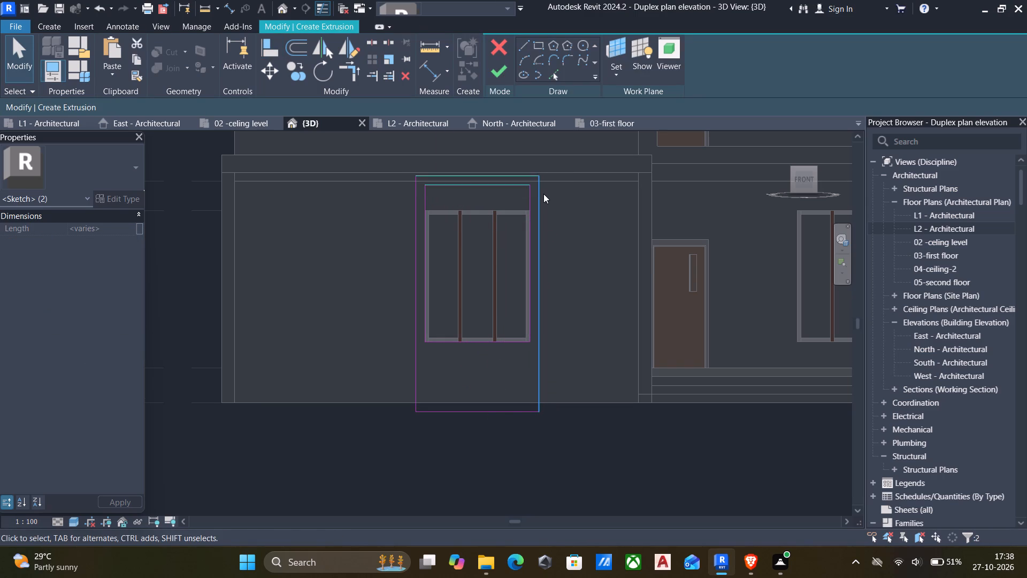
{"action": "key", "text": "Down"}
{"action": "key", "text": "Down"}
{"action": "scroll", "coordinate": [543, 194], "scroll_direction": "up", "scroll_amount": 5}
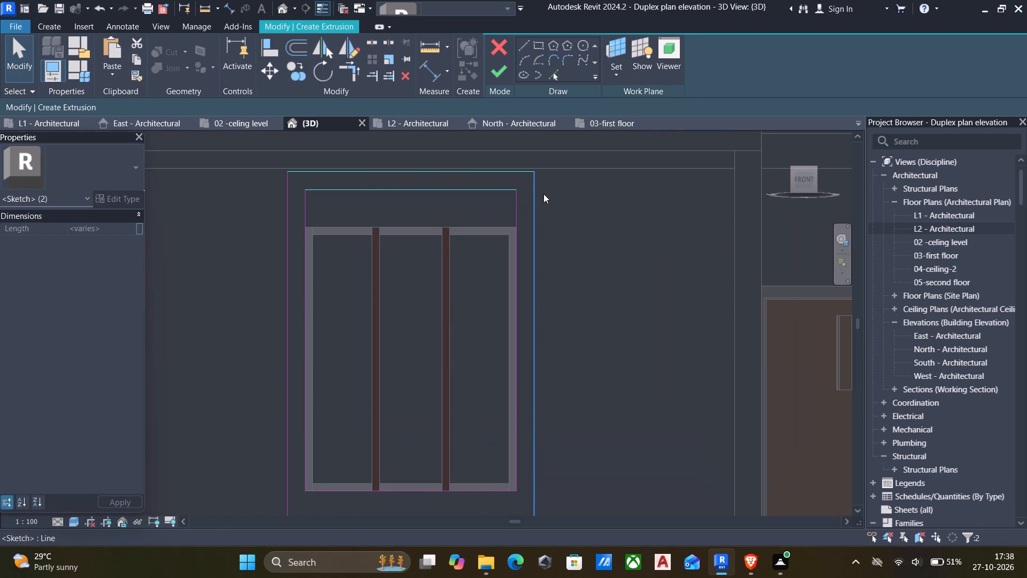
{"action": "key", "text": "Up"}
{"action": "key", "text": "Up"}
{"action": "scroll", "coordinate": [523, 195], "scroll_direction": "up", "scroll_amount": 5}
{"action": "key", "text": "Down"}
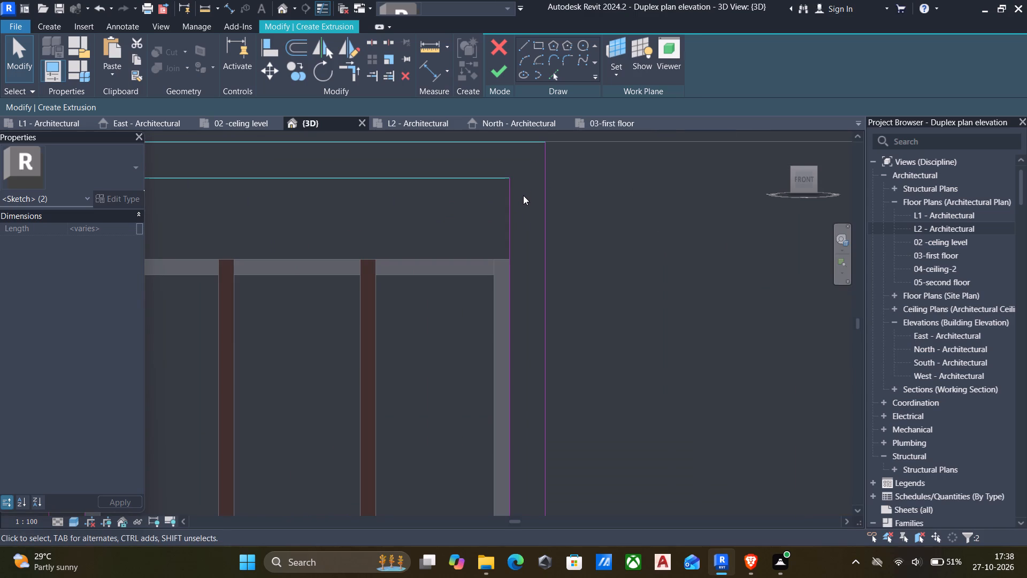
{"action": "scroll", "coordinate": [523, 195], "scroll_direction": "down", "scroll_amount": 5}
{"action": "left_click", "coordinate": [594, 279]}
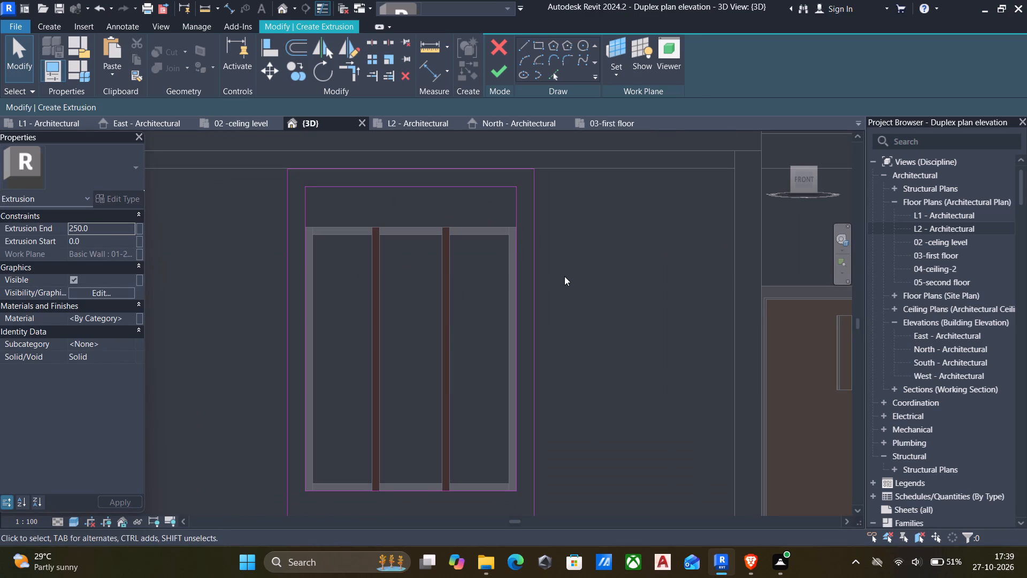
Nudge the outer rectangle's bottom edge up until it meets the base line of the front wall.
{"action": "scroll", "coordinate": [472, 265], "scroll_direction": "down", "scroll_amount": 5}
{"action": "middle_click_drag", "start_coordinate": [459, 270], "coordinate": [448, 241]}
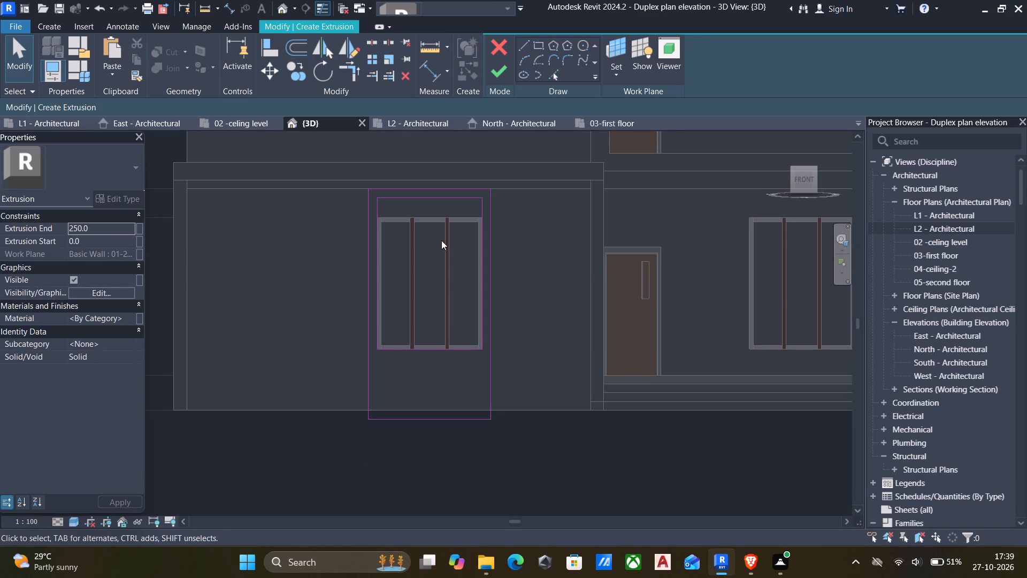
{"action": "scroll", "coordinate": [508, 292], "scroll_direction": "down", "scroll_amount": 2}
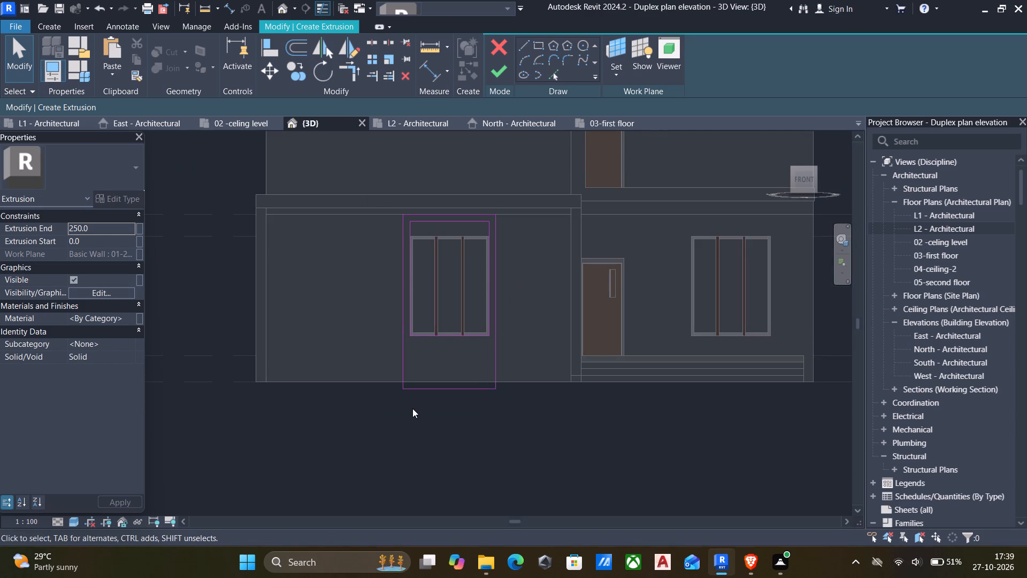
{"action": "left_click", "coordinate": [411, 393]}
{"action": "key", "text": "Up"}
{"action": "key", "text": "Up"}
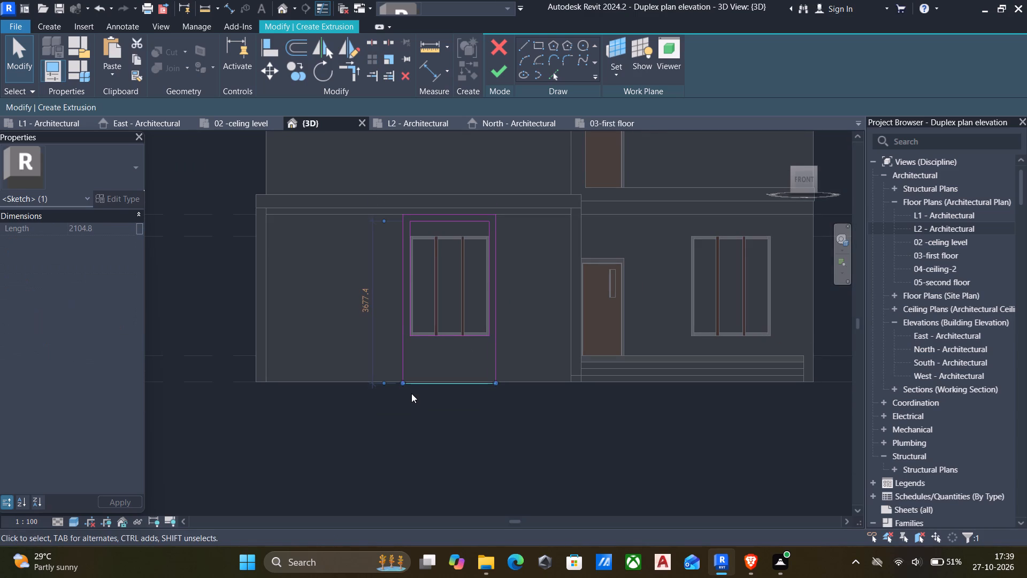
{"action": "key", "text": "Up"}
{"action": "scroll", "coordinate": [417, 393], "scroll_direction": "up", "scroll_amount": 6}
{"action": "key", "text": "Down"}
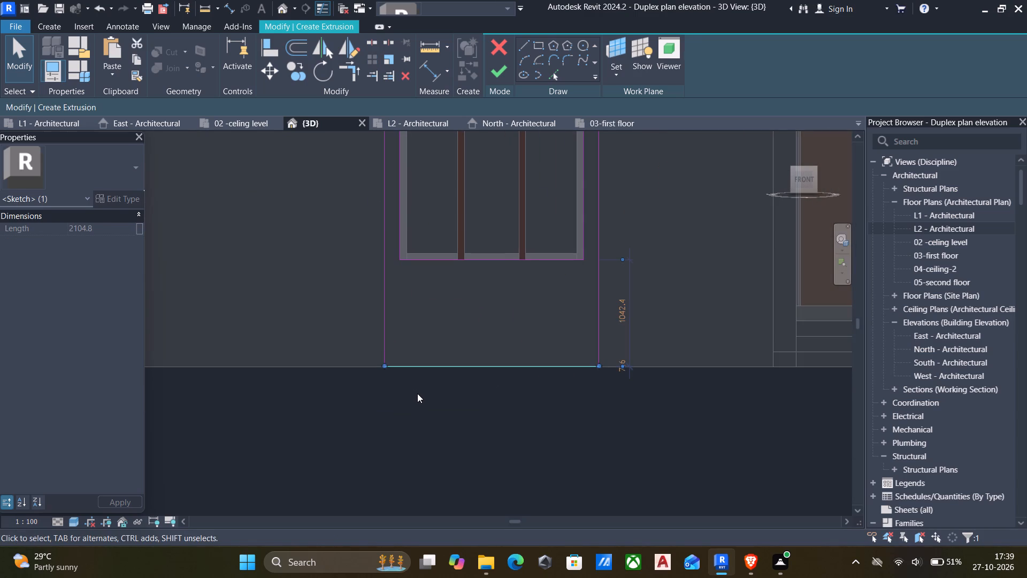
{"action": "left_click", "coordinate": [417, 393]}
{"action": "scroll", "coordinate": [417, 393], "scroll_direction": "up", "scroll_amount": 5}
{"action": "left_click", "coordinate": [434, 339]}
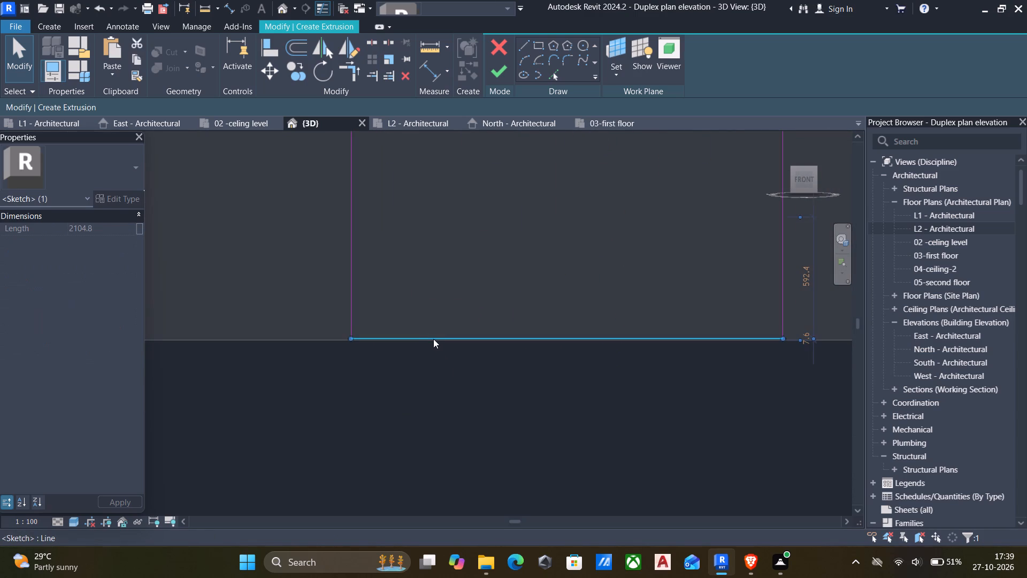
{"action": "key", "text": "Down"}
{"action": "scroll", "coordinate": [414, 344], "scroll_direction": "up", "scroll_amount": 9}
{"action": "key", "text": "Up"}
{"action": "key", "text": "Up"}
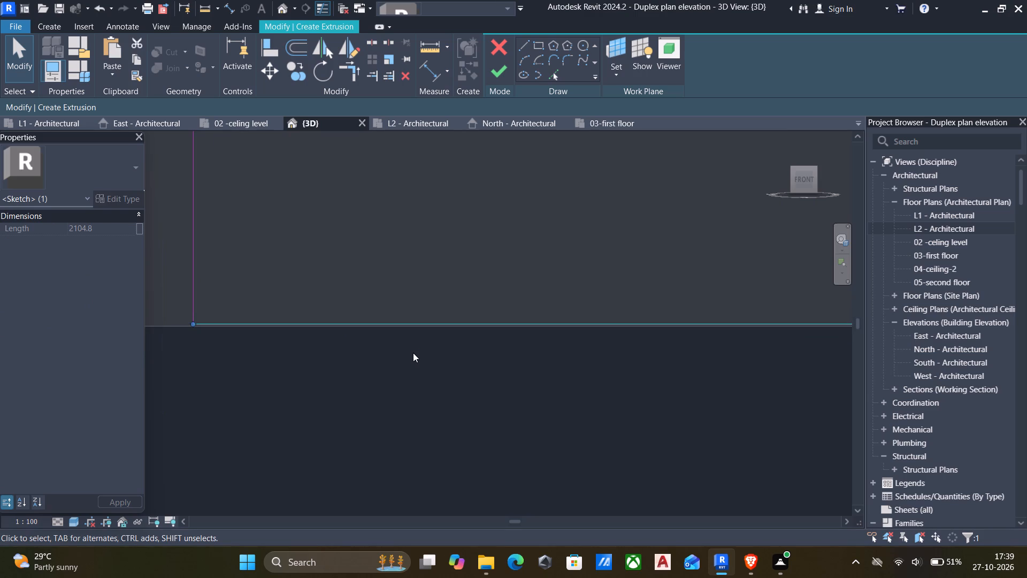
{"action": "scroll", "coordinate": [413, 353], "scroll_direction": "up", "scroll_amount": 5}
{"action": "key", "text": "Down"}
{"action": "scroll", "coordinate": [413, 353], "scroll_direction": "down", "scroll_amount": 6}
{"action": "left_click", "coordinate": [403, 355]}
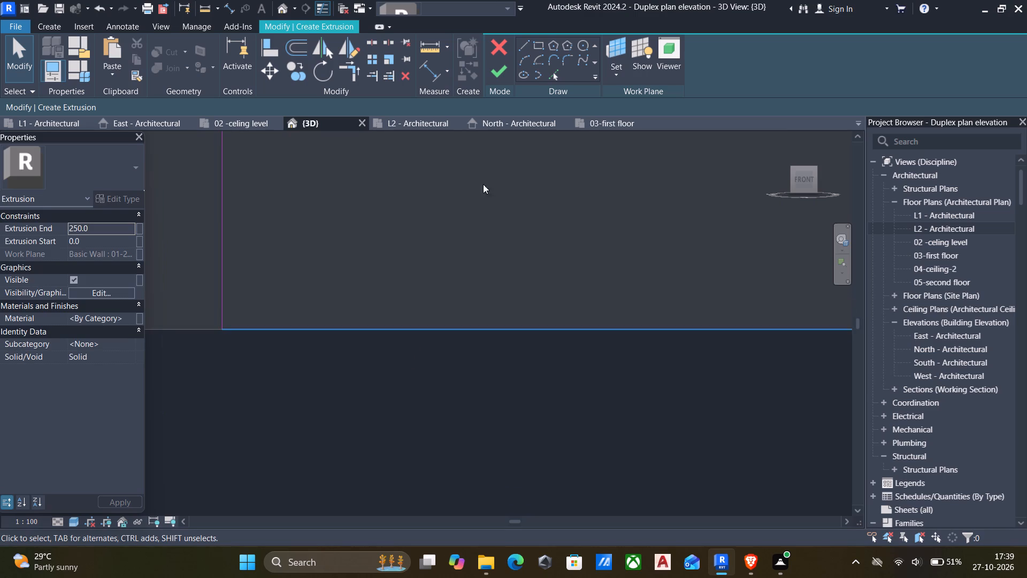
Finish the surround sketch to generate the solid extrusion around the front room window.
{"action": "left_click", "coordinate": [494, 75]}
{"action": "scroll", "coordinate": [481, 283], "scroll_direction": "down", "scroll_amount": 7}
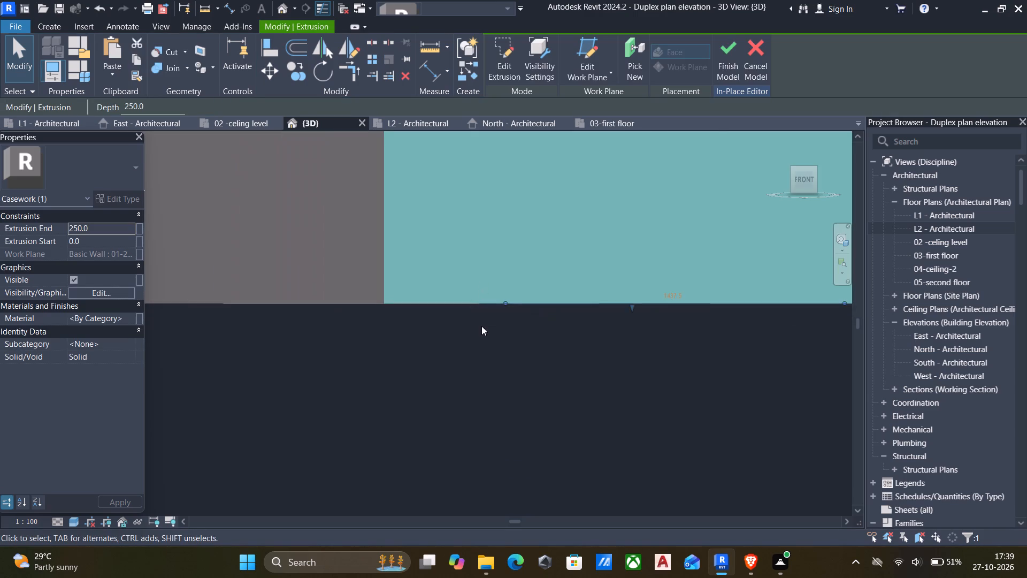
{"action": "scroll", "coordinate": [481, 326], "scroll_direction": "down", "scroll_amount": 6}
{"action": "middle_click_drag", "start_coordinate": [493, 334], "coordinate": [361, 397], "text": "shift"}
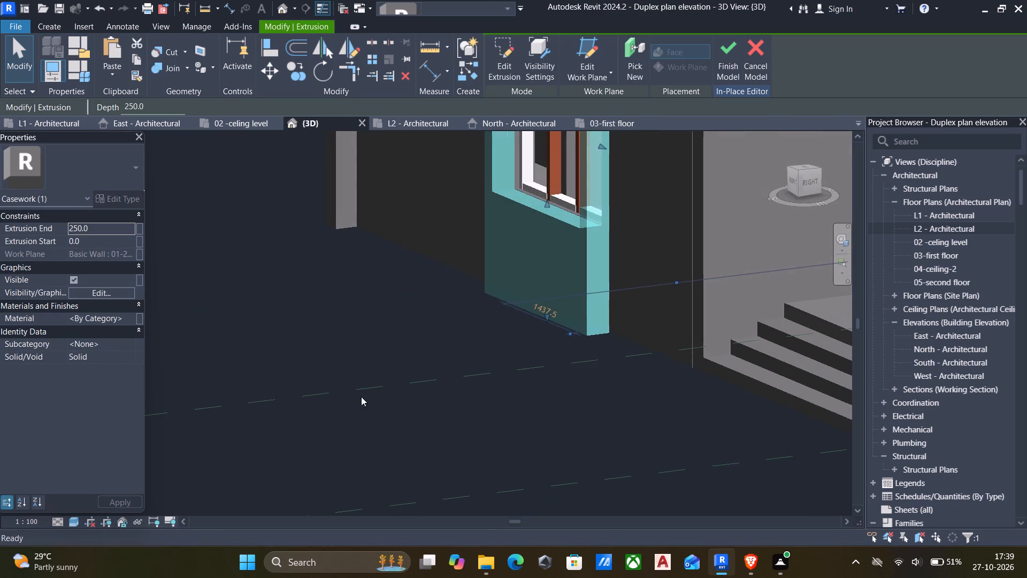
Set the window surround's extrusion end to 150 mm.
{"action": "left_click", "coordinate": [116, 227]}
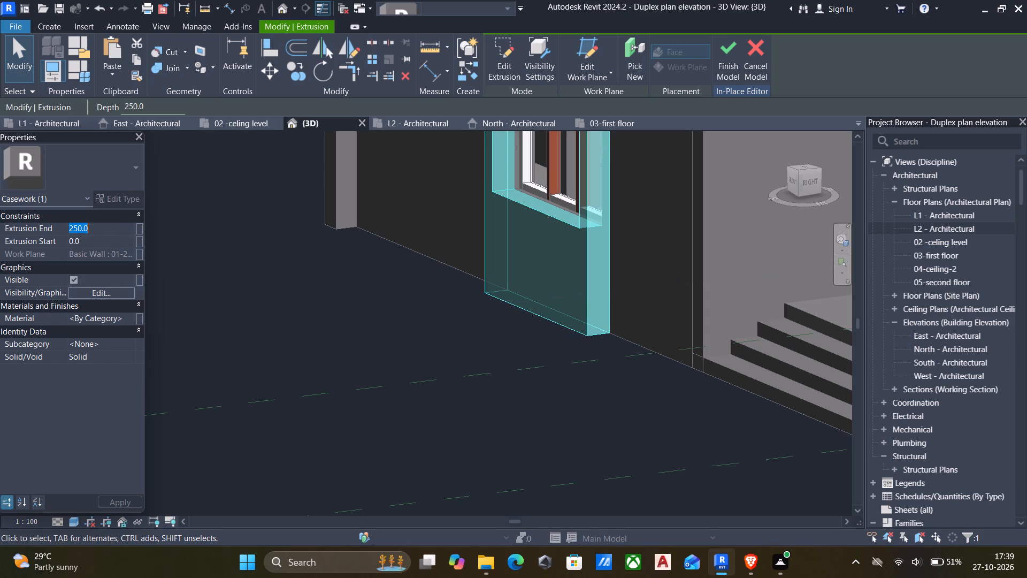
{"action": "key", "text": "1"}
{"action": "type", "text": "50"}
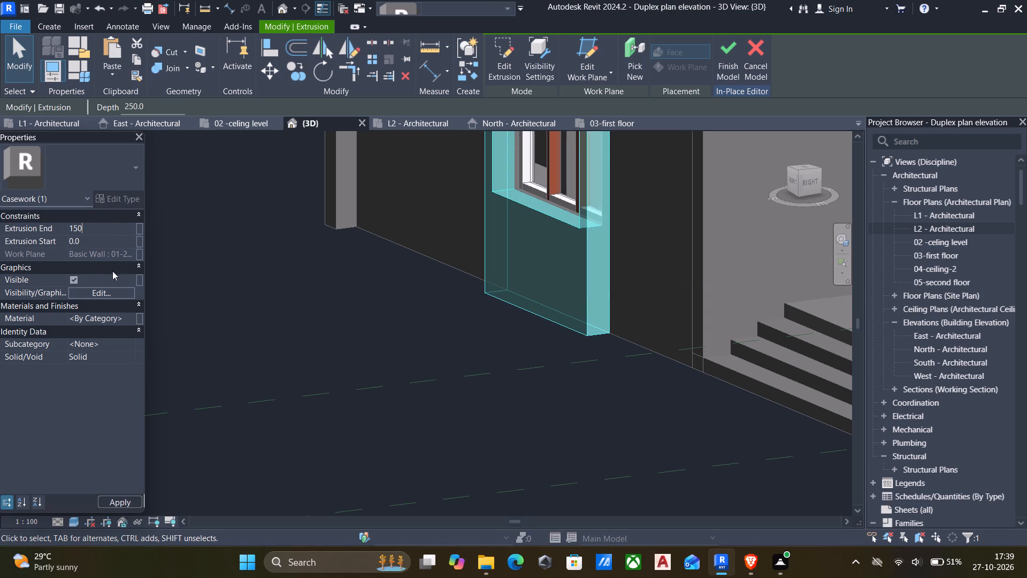
Set the window surround's extrusion end to 75 mm.
{"action": "left_click", "coordinate": [99, 224]}
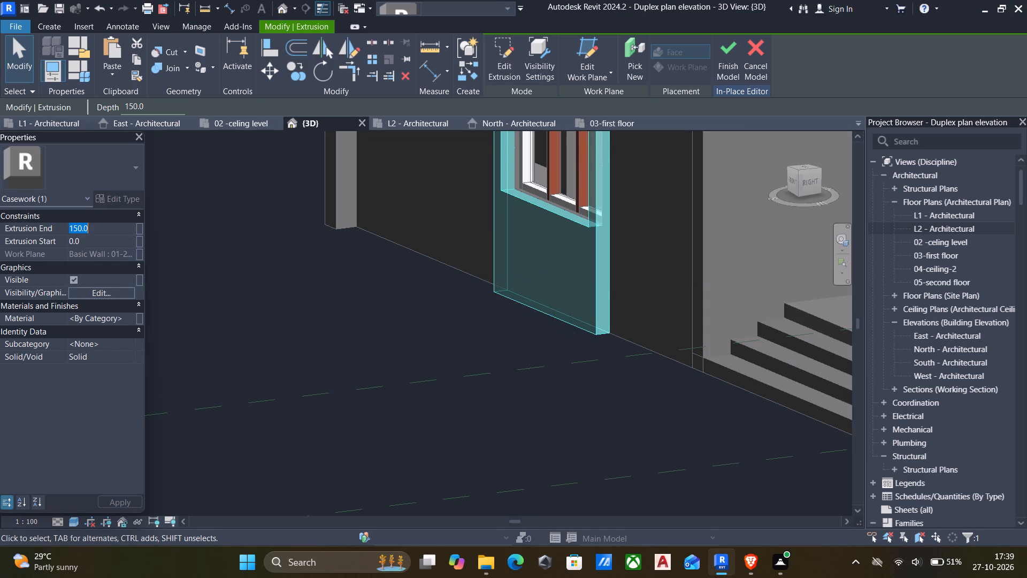
{"action": "type", "text": "75"}
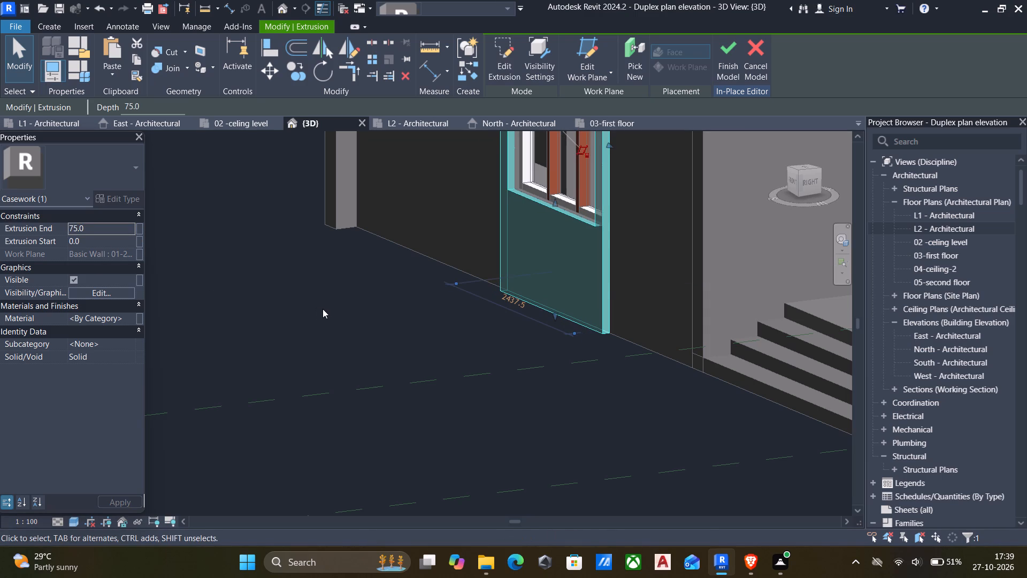
{"action": "key", "text": "Escape"}
Check the window surround from several angles and finish the in-place model.
{"action": "scroll", "coordinate": [315, 330], "scroll_direction": "down", "scroll_amount": 7}
{"action": "middle_click_drag", "start_coordinate": [326, 347], "coordinate": [460, 320], "text": "shift"}
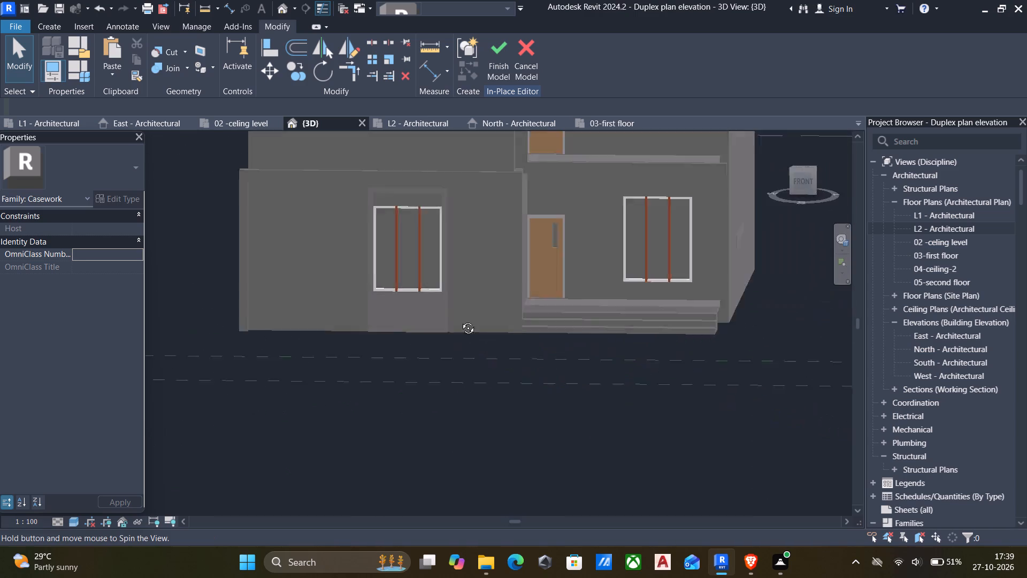
{"action": "middle_click_drag", "start_coordinate": [460, 320], "coordinate": [344, 410], "text": "shift"}
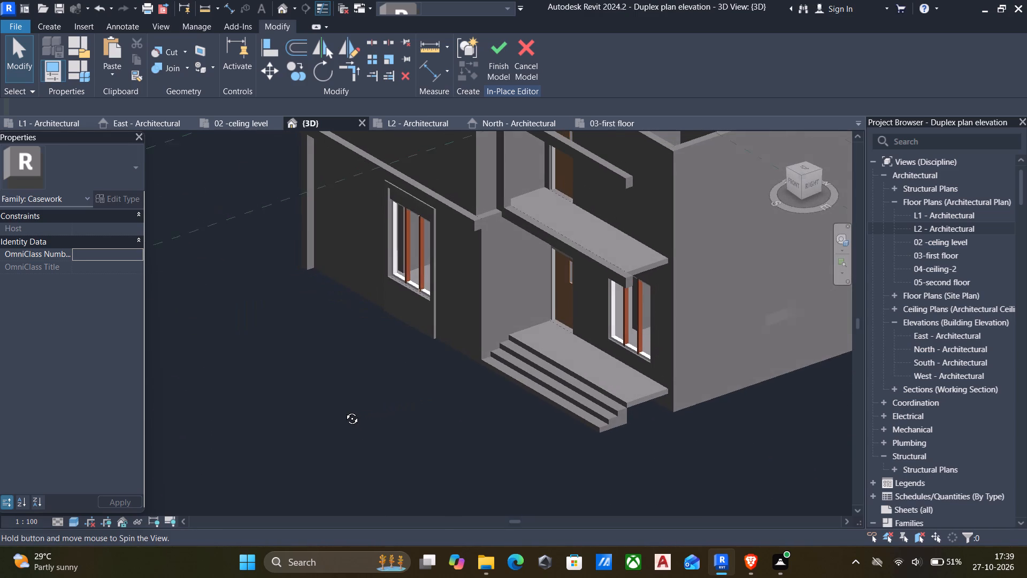
{"action": "middle_click_drag", "start_coordinate": [344, 410], "coordinate": [394, 383], "text": "shift"}
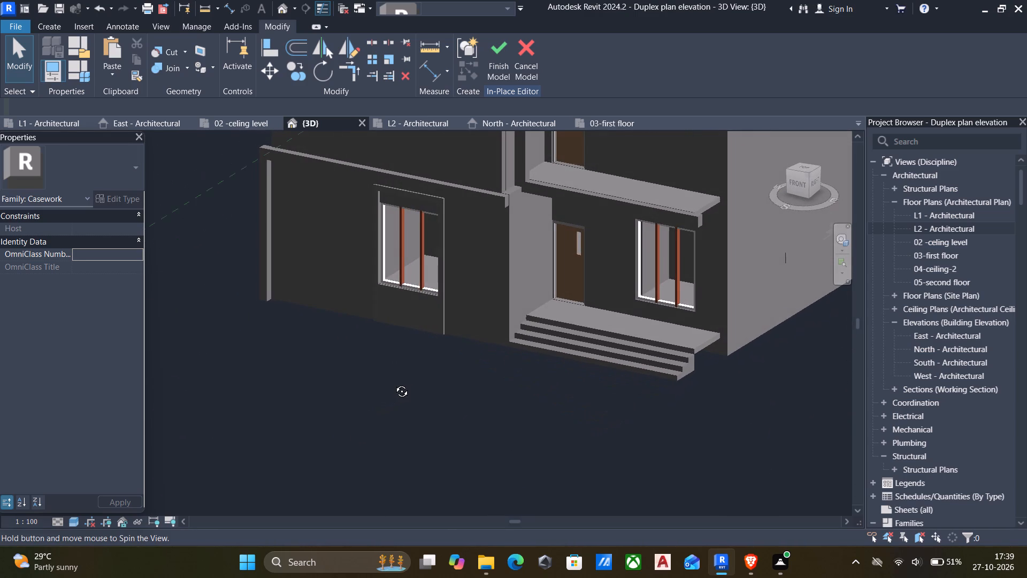
{"action": "middle_click_drag", "start_coordinate": [394, 383], "coordinate": [492, 383], "text": "shift"}
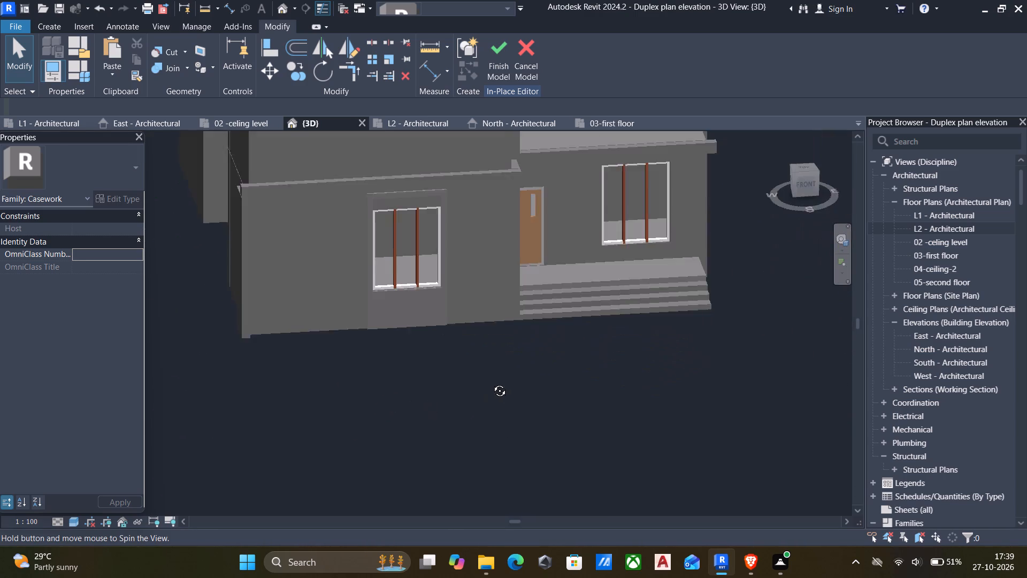
{"action": "middle_click_drag", "start_coordinate": [492, 383], "coordinate": [324, 387], "text": "shift"}
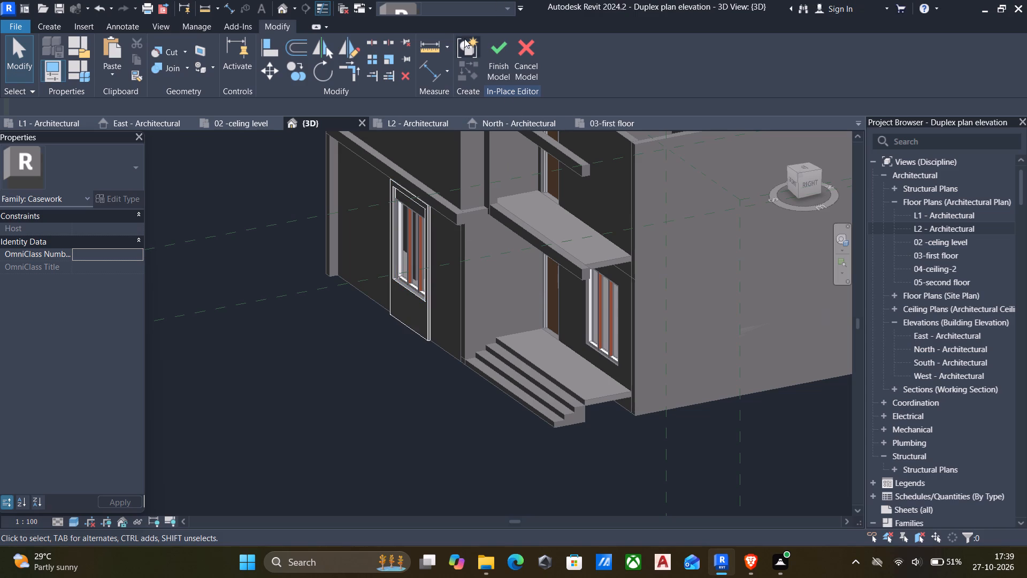
{"action": "left_click_drag", "start_coordinate": [834, 230], "coordinate": [842, 238]}
{"action": "left_click", "coordinate": [487, 49]}
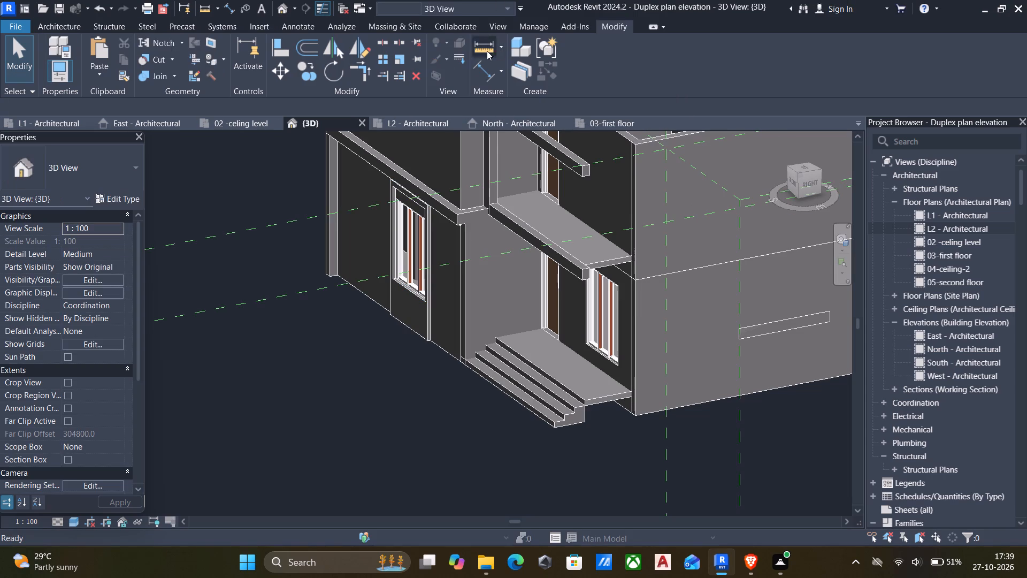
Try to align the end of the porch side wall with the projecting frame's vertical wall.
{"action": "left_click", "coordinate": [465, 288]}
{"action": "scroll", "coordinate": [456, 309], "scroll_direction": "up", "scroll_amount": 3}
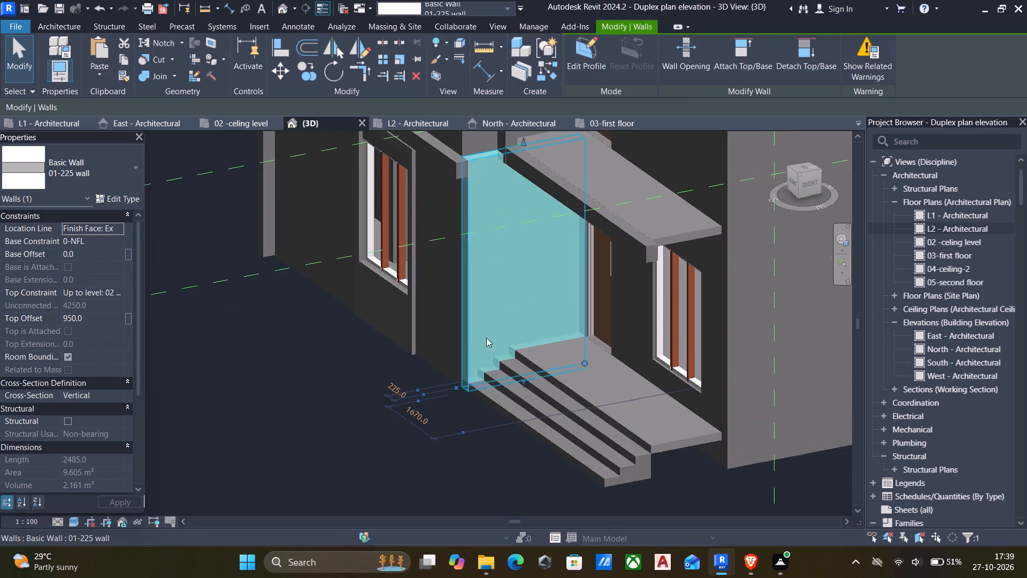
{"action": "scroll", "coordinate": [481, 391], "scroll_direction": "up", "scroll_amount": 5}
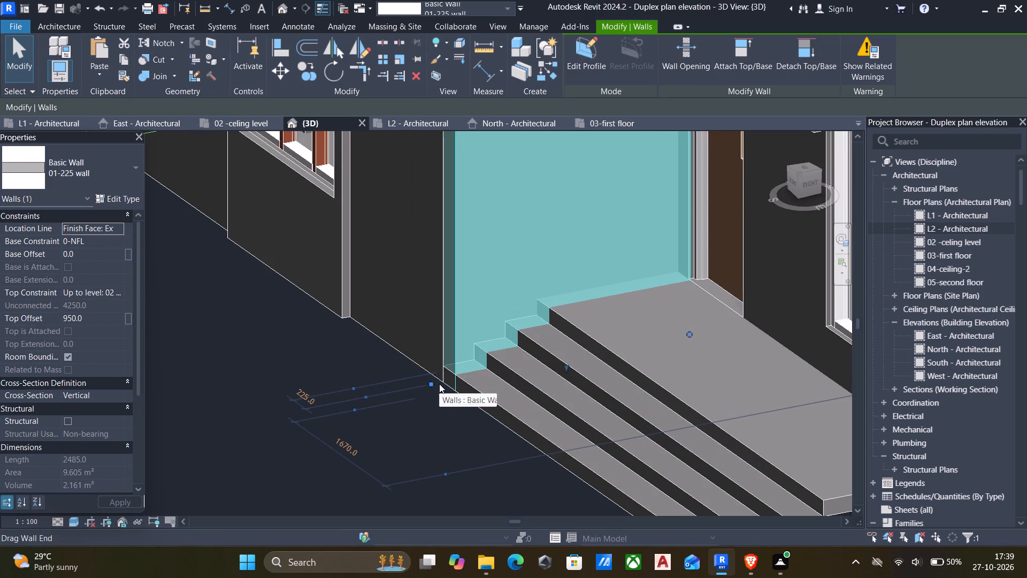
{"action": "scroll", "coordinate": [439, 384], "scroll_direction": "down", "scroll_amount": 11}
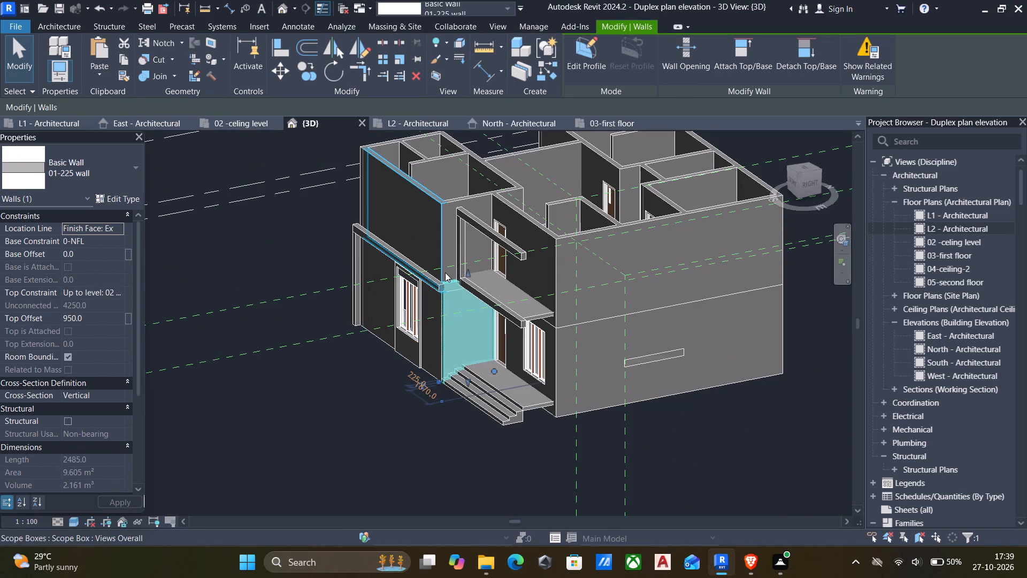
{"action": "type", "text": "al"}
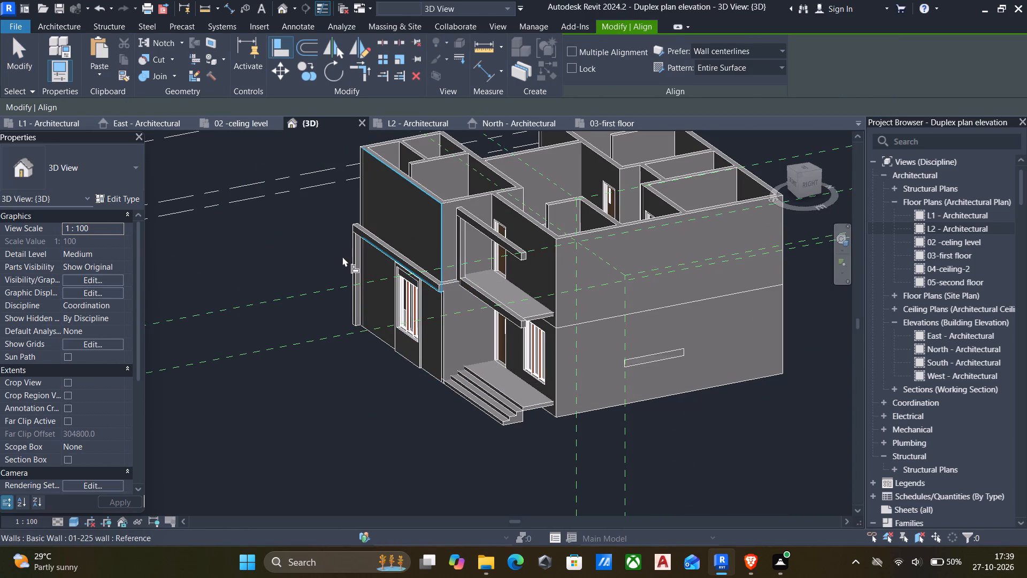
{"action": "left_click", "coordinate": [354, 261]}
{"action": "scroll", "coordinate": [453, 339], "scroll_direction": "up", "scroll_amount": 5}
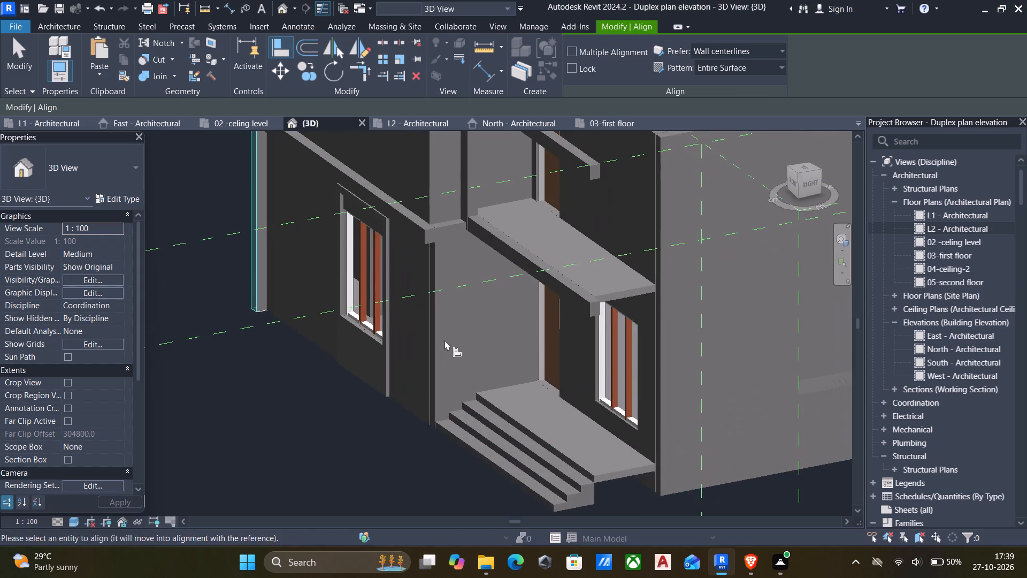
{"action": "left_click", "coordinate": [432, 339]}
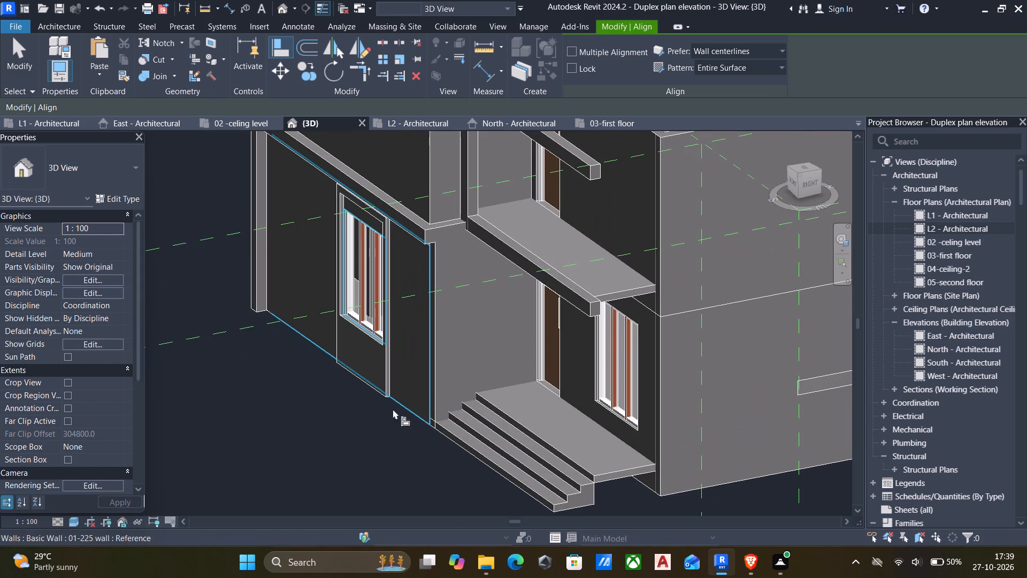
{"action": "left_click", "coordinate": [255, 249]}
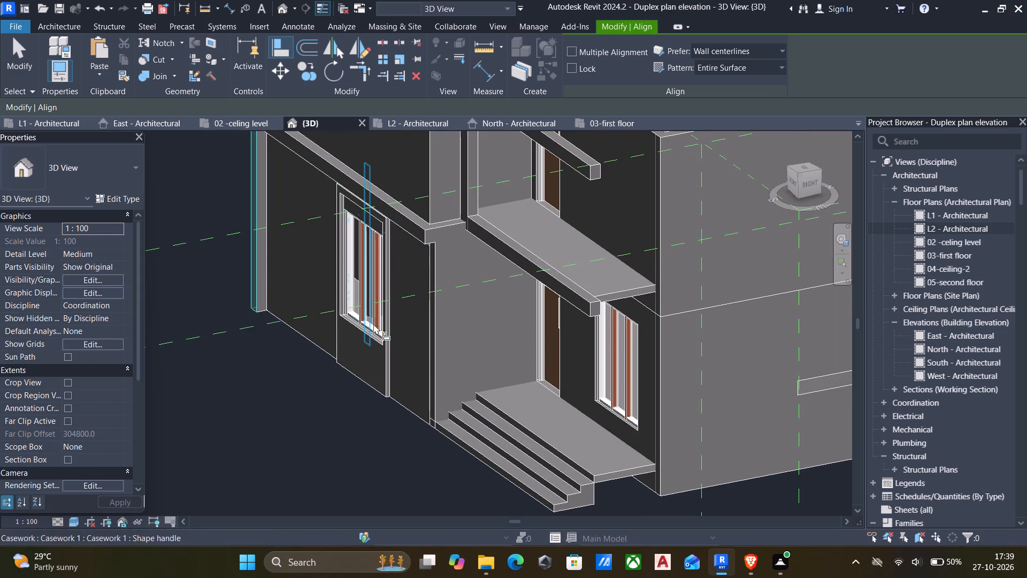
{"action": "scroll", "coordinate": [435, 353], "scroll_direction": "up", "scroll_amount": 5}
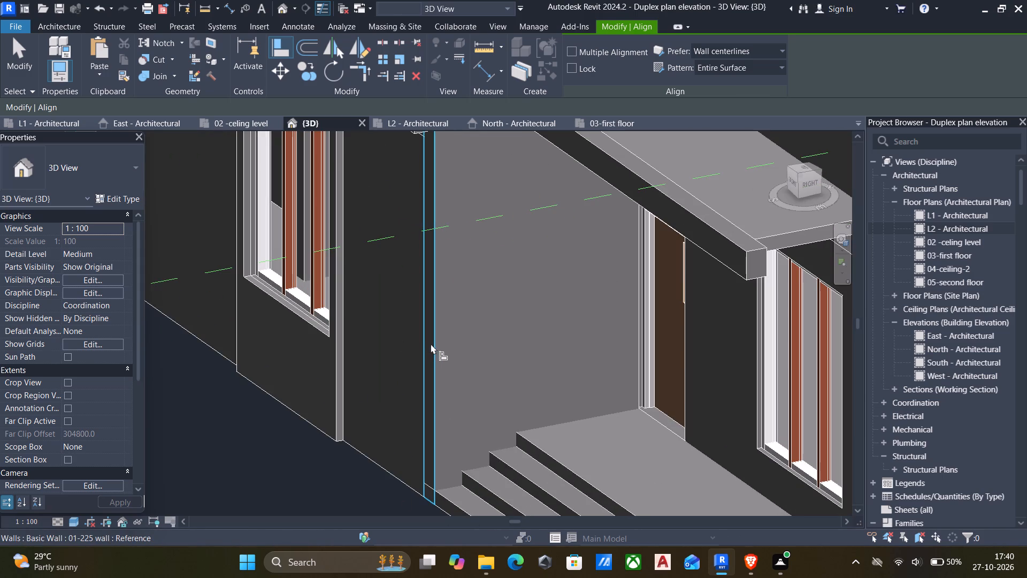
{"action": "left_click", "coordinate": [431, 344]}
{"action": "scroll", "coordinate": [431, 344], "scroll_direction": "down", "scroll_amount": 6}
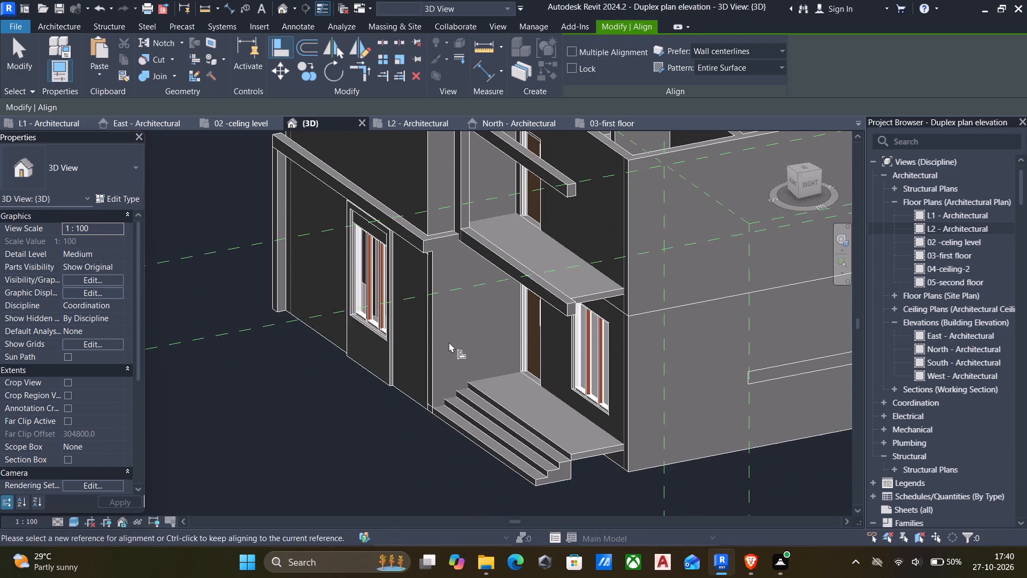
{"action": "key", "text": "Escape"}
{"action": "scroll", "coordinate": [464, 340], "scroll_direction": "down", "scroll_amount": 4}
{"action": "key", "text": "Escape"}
Stretch the front end of the porch side wall outward, past the projecting frame beside the entrance steps.
{"action": "scroll", "coordinate": [438, 343], "scroll_direction": "down", "scroll_amount": 5}
{"action": "middle_click_drag", "start_coordinate": [438, 343], "coordinate": [614, 384], "text": "shift"}
{"action": "scroll", "coordinate": [554, 332], "scroll_direction": "up", "scroll_amount": 11}
{"action": "middle_click_drag", "start_coordinate": [400, 296], "coordinate": [420, 293]}
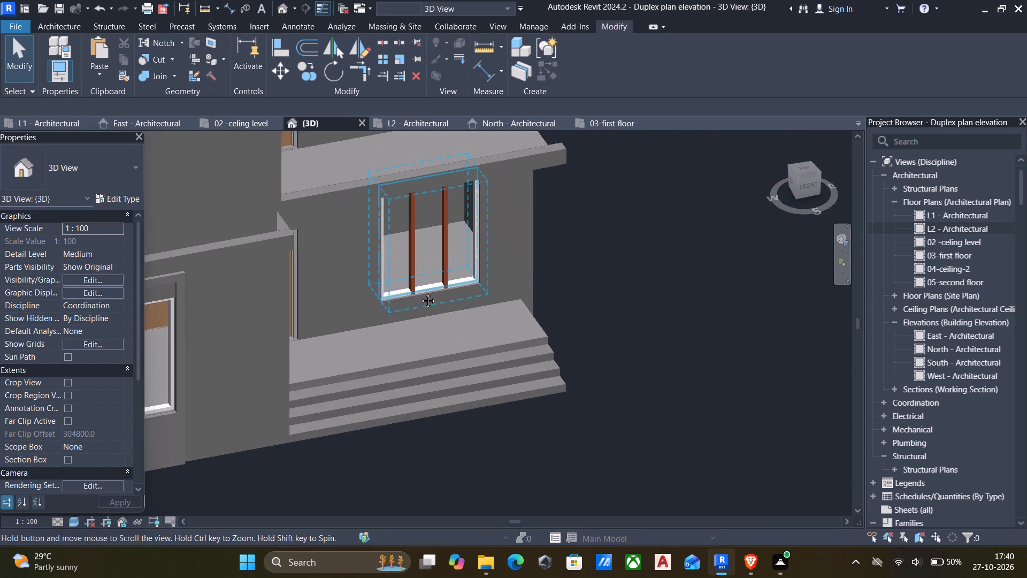
{"action": "middle_click_drag", "start_coordinate": [420, 293], "coordinate": [522, 299]}
{"action": "scroll", "coordinate": [522, 299], "scroll_direction": "up", "scroll_amount": 1}
{"action": "left_click", "coordinate": [390, 214]}
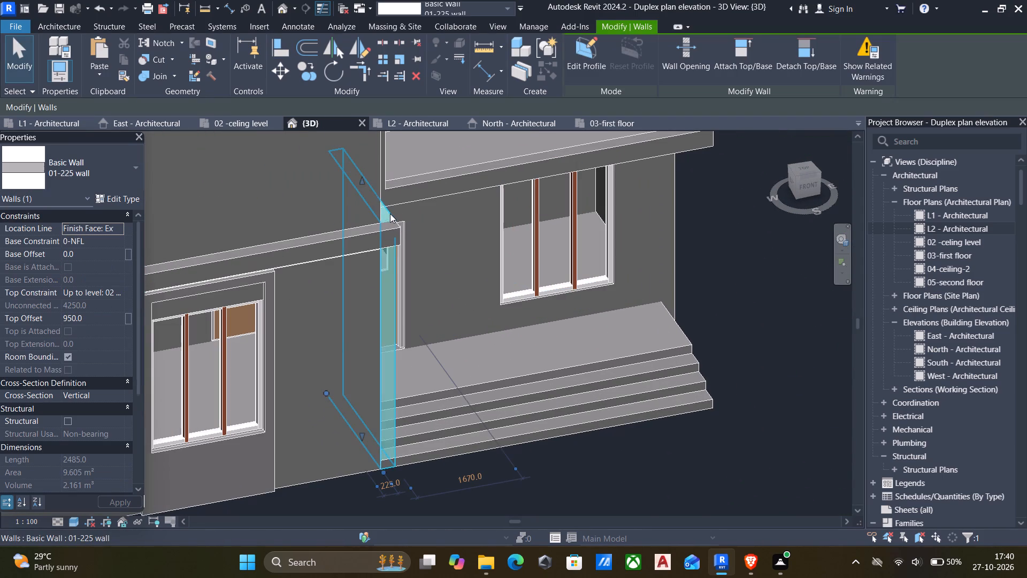
{"action": "left_click_drag", "start_coordinate": [384, 471], "coordinate": [396, 483]}
{"action": "key", "text": "Escape"}
{"action": "scroll", "coordinate": [392, 486], "scroll_direction": "down", "scroll_amount": 3}
{"action": "middle_click_drag", "start_coordinate": [392, 487], "coordinate": [486, 413]}
{"action": "scroll", "coordinate": [463, 419], "scroll_direction": "down", "scroll_amount": 1}
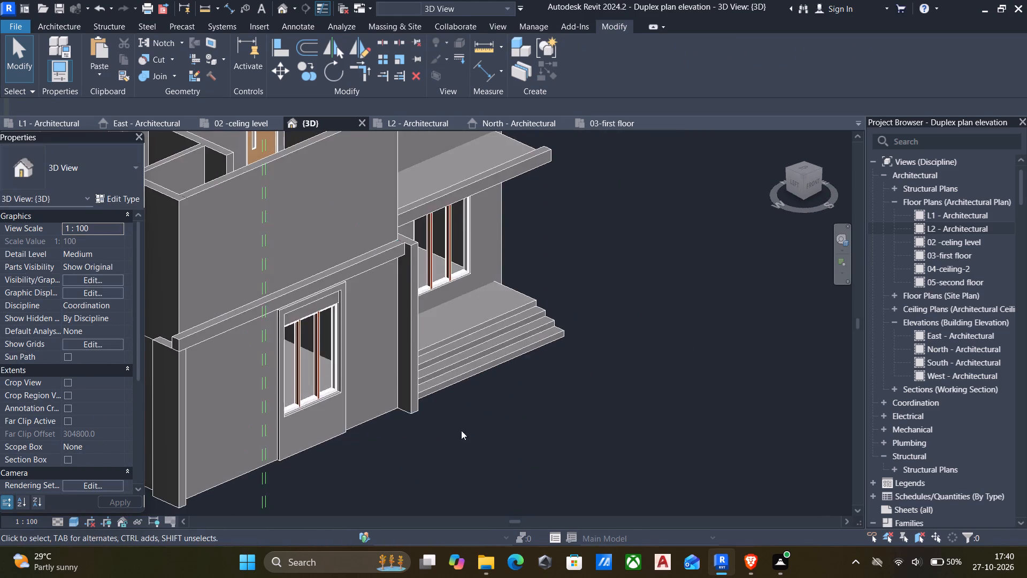
Align the stretched porch side wall's end face with the front face of the frame's vertical wall at the opposite corner.
{"action": "scroll", "coordinate": [461, 430], "scroll_direction": "down", "scroll_amount": 1}
{"action": "middle_click_drag", "start_coordinate": [461, 432], "coordinate": [582, 377]}
{"action": "key", "text": "0"}
{"action": "type", "text": "al"}
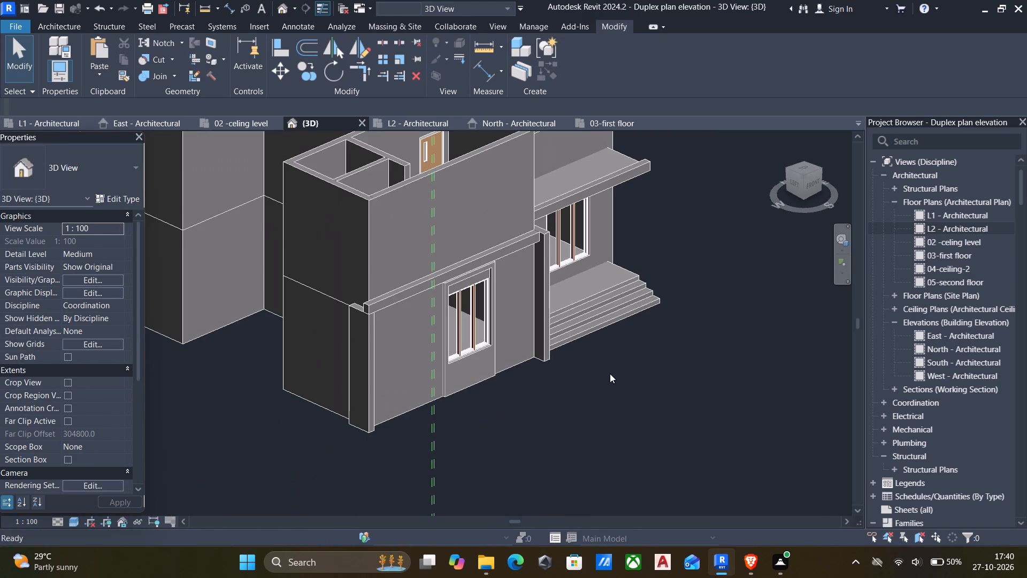
{"action": "left_click", "coordinate": [368, 361]}
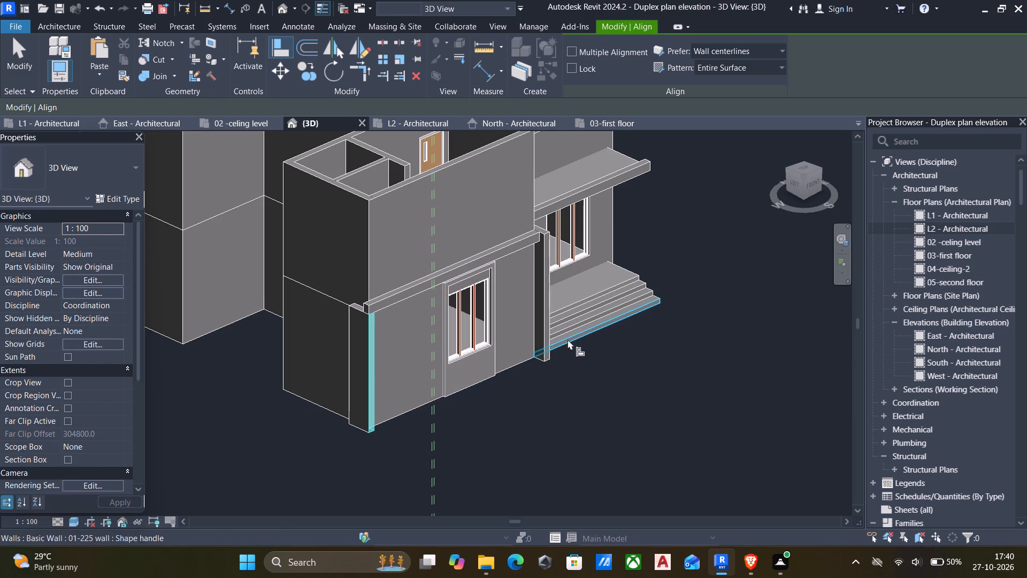
{"action": "left_click", "coordinate": [545, 340]}
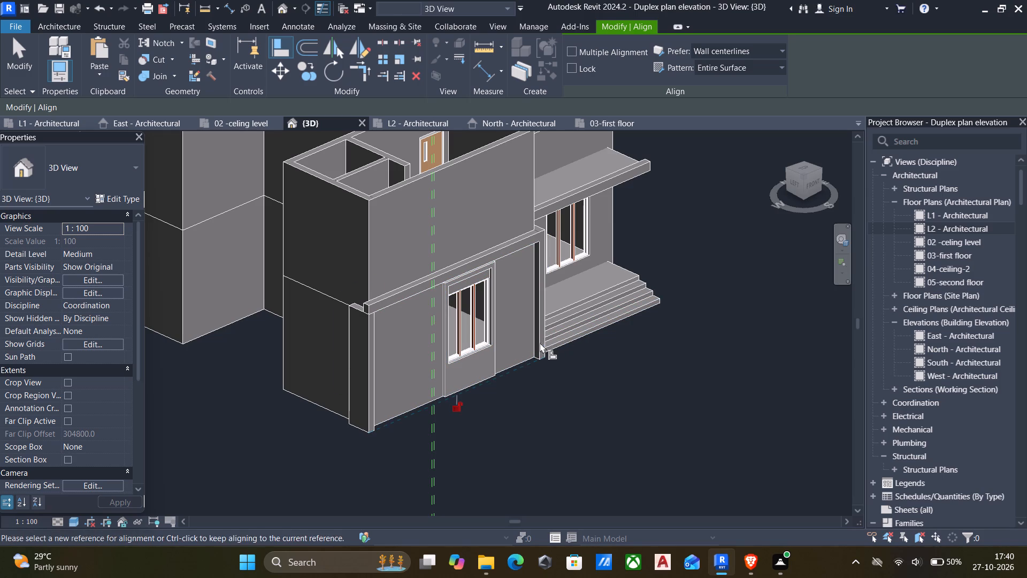
{"action": "scroll", "coordinate": [544, 370], "scroll_direction": "down", "scroll_amount": 6}
{"action": "key", "text": "Escape"}
{"action": "key", "text": "Escape"}
{"action": "key", "text": "Escape"}
{"action": "key", "text": "Escape"}
Examine the whole duplex model from several angles, including the projecting frame, entrance steps and upper-floor front wall.
{"action": "middle_click_drag", "start_coordinate": [544, 371], "coordinate": [483, 379]}
{"action": "scroll", "coordinate": [484, 380], "scroll_direction": "down", "scroll_amount": 2}
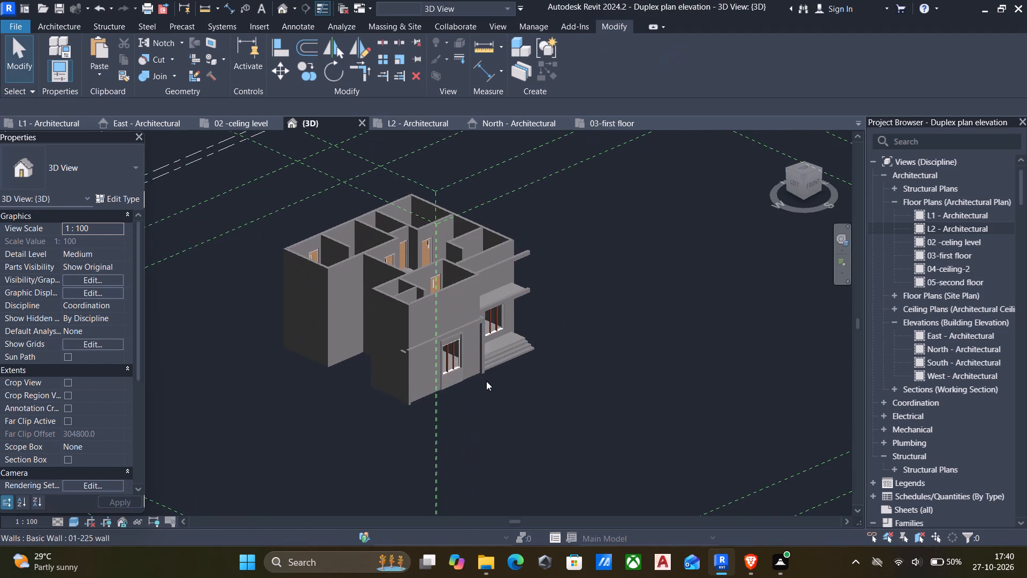
{"action": "scroll", "coordinate": [486, 381], "scroll_direction": "down", "scroll_amount": 3}
{"action": "middle_click_drag", "start_coordinate": [489, 382], "coordinate": [249, 124], "text": "shift"}
{"action": "scroll", "coordinate": [359, 39], "scroll_direction": "up", "scroll_amount": 6}
{"action": "scroll", "coordinate": [376, 43], "scroll_direction": "down", "scroll_amount": 3}
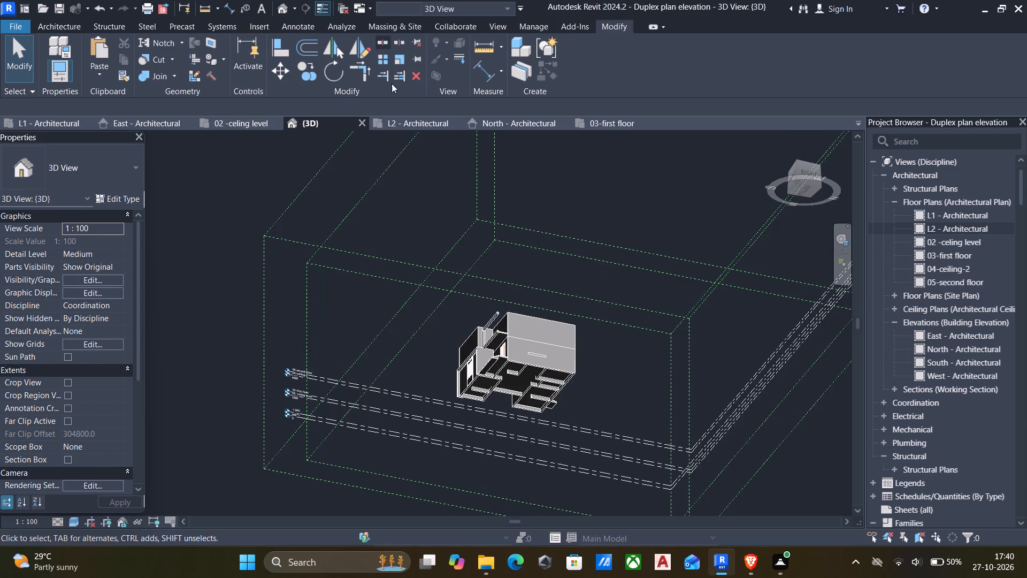
{"action": "scroll", "coordinate": [392, 83], "scroll_direction": "down", "scroll_amount": 3}
{"action": "scroll", "coordinate": [444, 252], "scroll_direction": "up", "scroll_amount": 1}
{"action": "scroll", "coordinate": [441, 276], "scroll_direction": "down", "scroll_amount": 5}
{"action": "middle_click_drag", "start_coordinate": [441, 279], "coordinate": [626, 511], "text": "shift"}
{"action": "scroll", "coordinate": [334, 246], "scroll_direction": "up", "scroll_amount": 6}
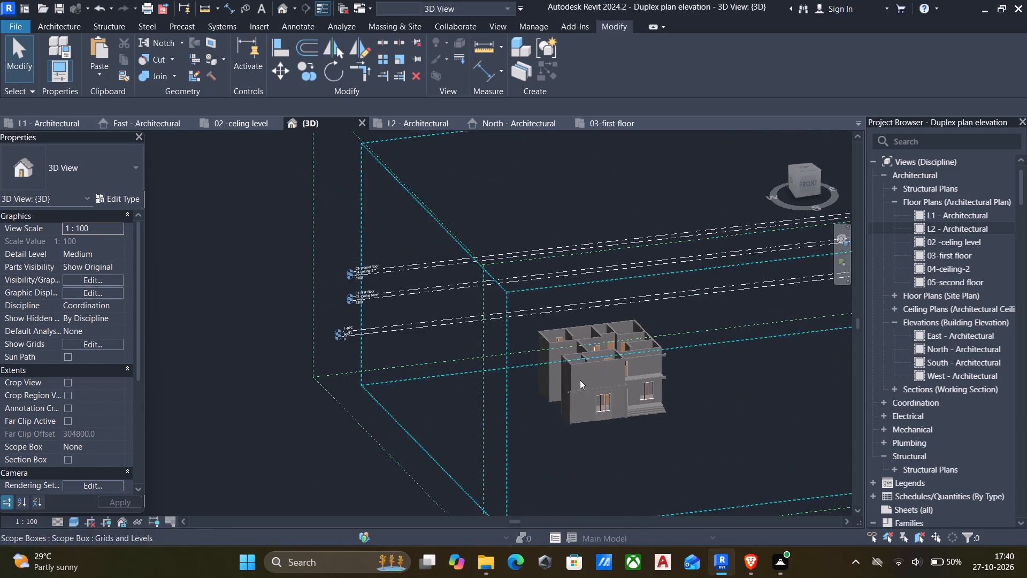
{"action": "scroll", "coordinate": [646, 407], "scroll_direction": "up", "scroll_amount": 7}
{"action": "scroll", "coordinate": [593, 415], "scroll_direction": "up", "scroll_amount": 1, "text": "shift"}
{"action": "scroll", "coordinate": [537, 424], "scroll_direction": "down", "scroll_amount": 6}
{"action": "middle_click_drag", "start_coordinate": [537, 424], "coordinate": [434, 443], "text": "shift"}
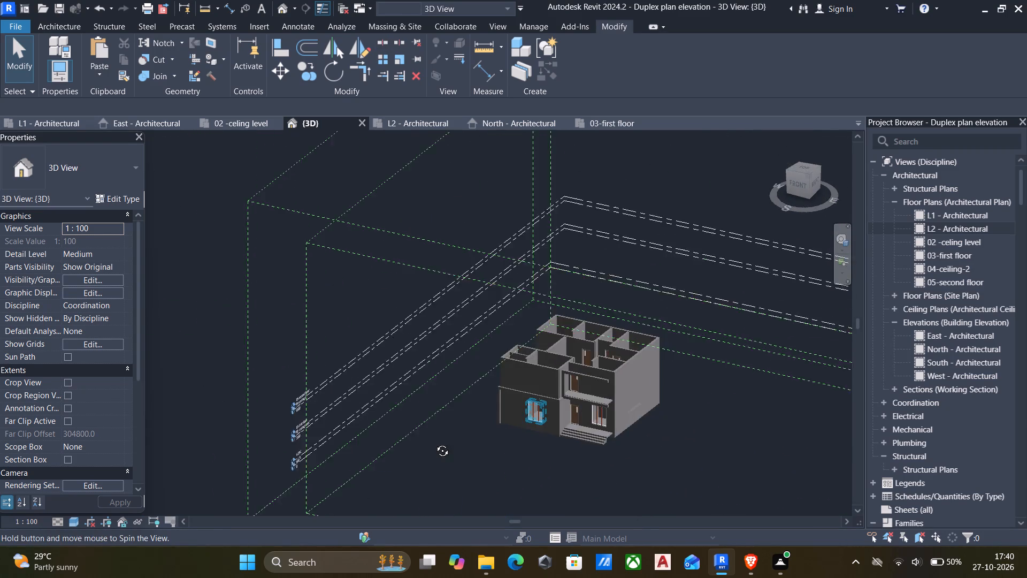
{"action": "middle_click_drag", "start_coordinate": [434, 443], "coordinate": [439, 443], "text": "shift"}
{"action": "scroll", "coordinate": [452, 440], "scroll_direction": "up", "scroll_amount": 6}
{"action": "middle_click_drag", "start_coordinate": [624, 400], "coordinate": [556, 413], "text": "shift"}
{"action": "middle_click_drag", "start_coordinate": [577, 408], "coordinate": [500, 299]}
{"action": "middle_click_drag", "start_coordinate": [554, 385], "coordinate": [555, 385], "text": "shift"}
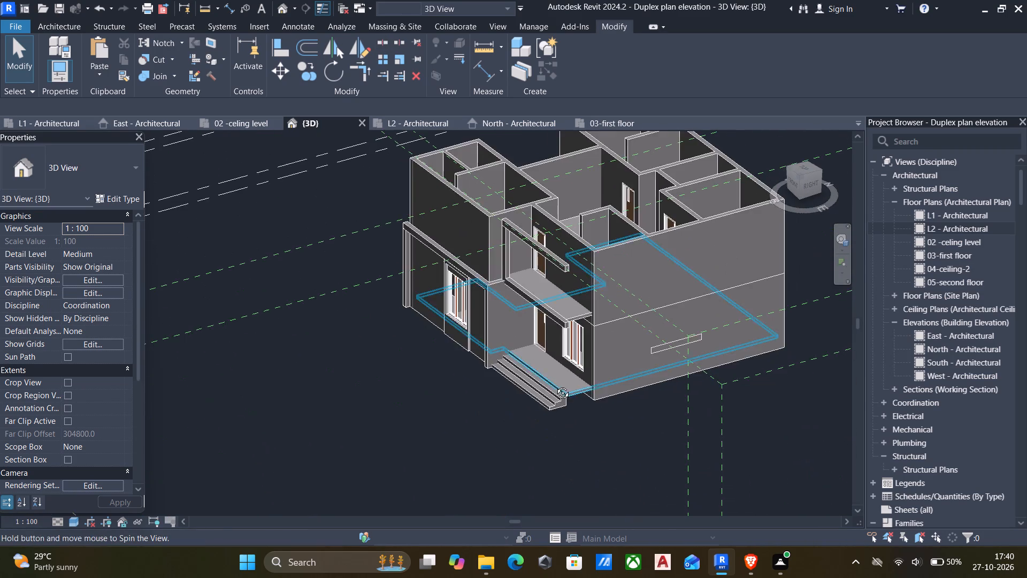
{"action": "middle_click_drag", "start_coordinate": [555, 385], "coordinate": [568, 308], "text": "shift"}
{"action": "middle_click_drag", "start_coordinate": [540, 339], "coordinate": [534, 410]}
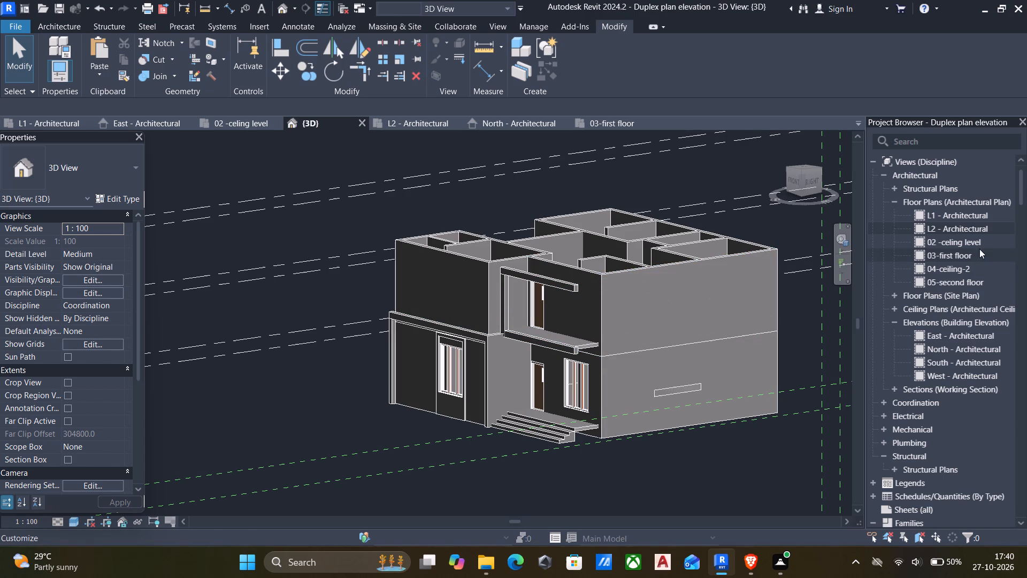
In the 03-first floor plan, draw a 1200 mm long 00-wc curtain wall within the bedroom's front wall and check it in 3D.
{"action": "double_click", "coordinate": [917, 255]}
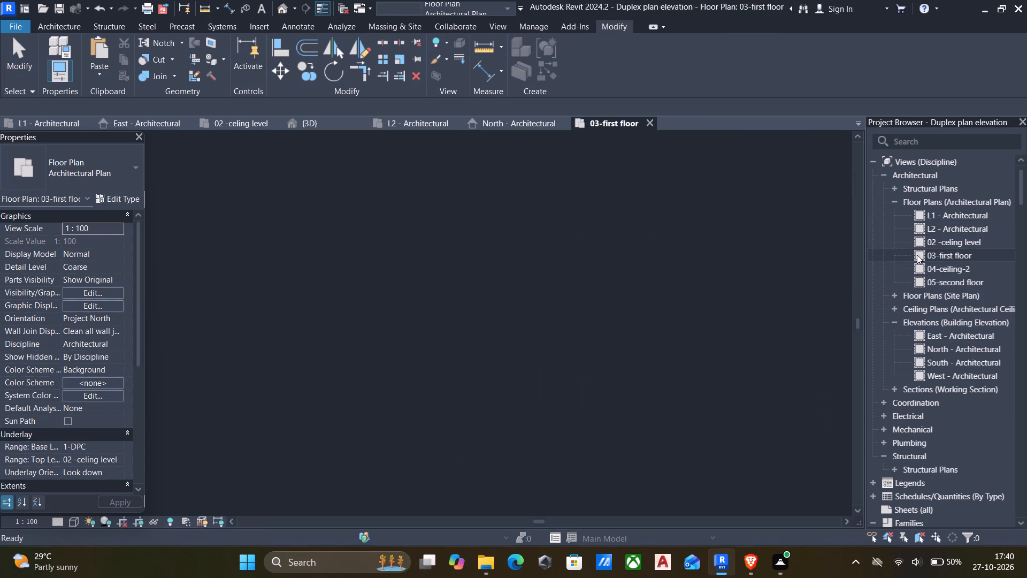
{"action": "scroll", "coordinate": [258, 279], "scroll_direction": "down", "scroll_amount": 7}
{"action": "middle_click_drag", "start_coordinate": [272, 305], "coordinate": [568, 311]}
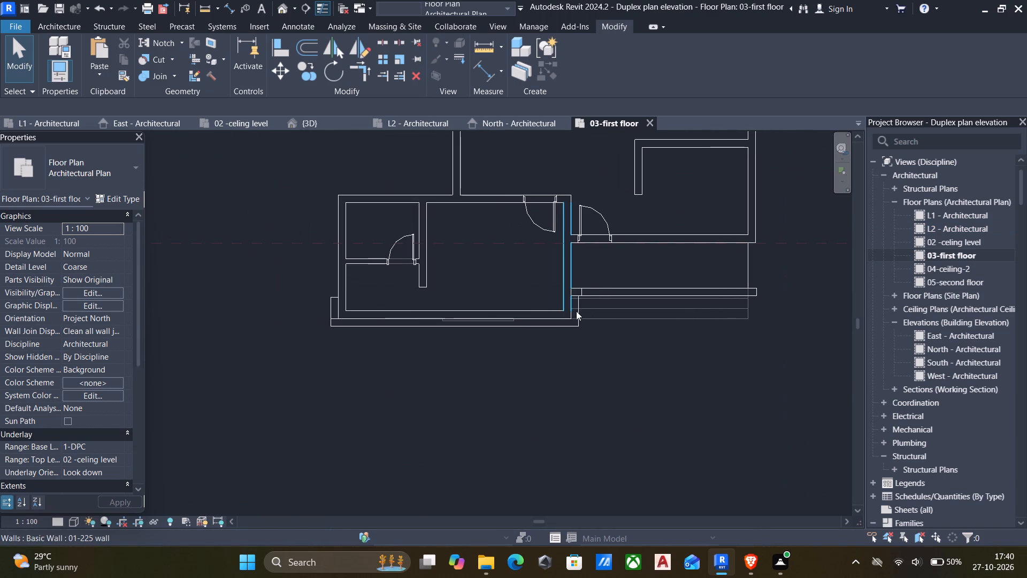
{"action": "type", "text": "wa"}
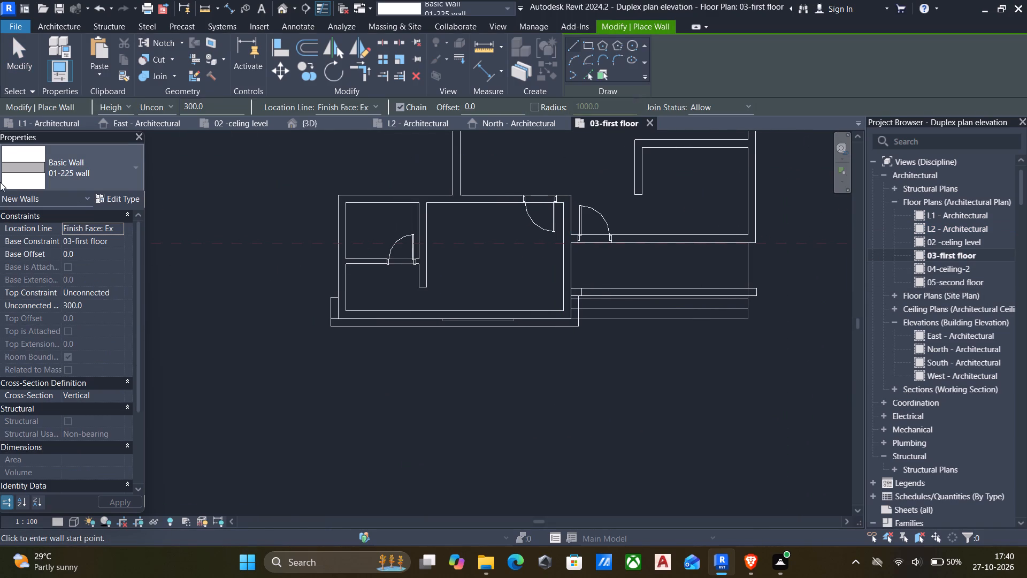
{"action": "left_click", "coordinate": [75, 170]}
{"action": "scroll", "coordinate": [74, 245], "scroll_direction": "down", "scroll_amount": 3}
{"action": "scroll", "coordinate": [78, 363], "scroll_direction": "down", "scroll_amount": 8}
{"action": "scroll", "coordinate": [80, 376], "scroll_direction": "down", "scroll_amount": 14}
{"action": "left_click", "coordinate": [52, 265]}
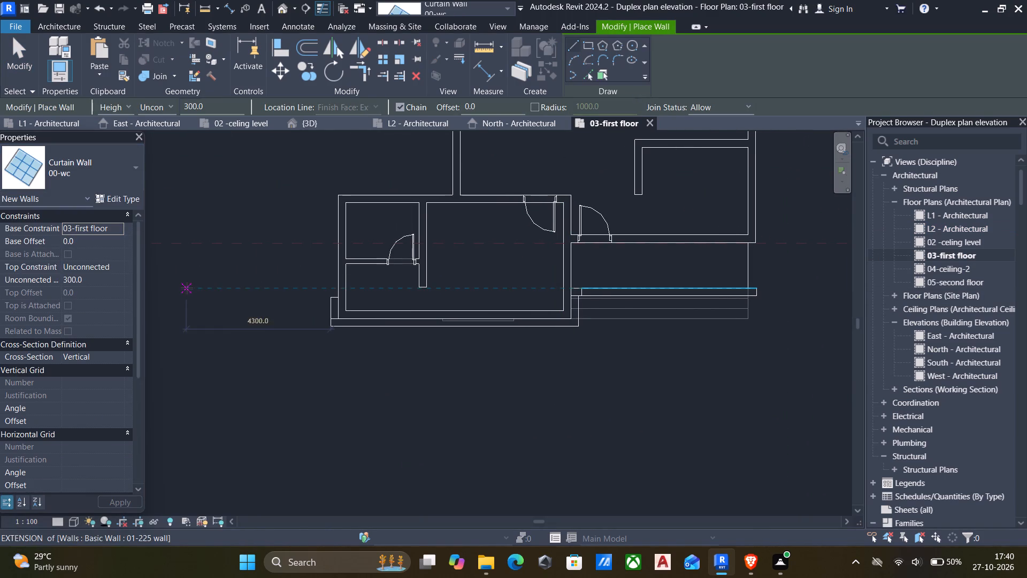
{"action": "scroll", "coordinate": [484, 310], "scroll_direction": "up", "scroll_amount": 4}
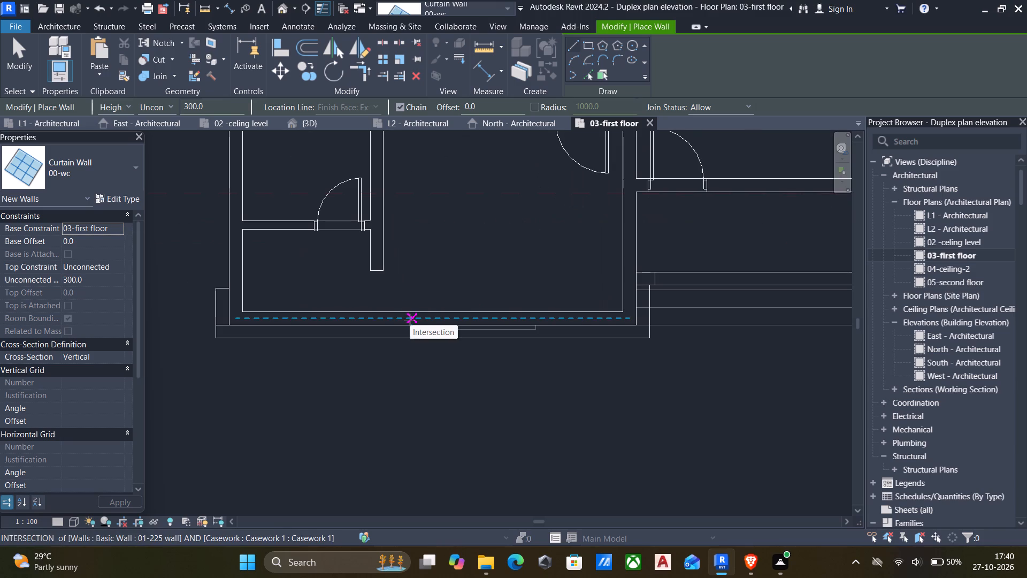
{"action": "left_click", "coordinate": [425, 318]}
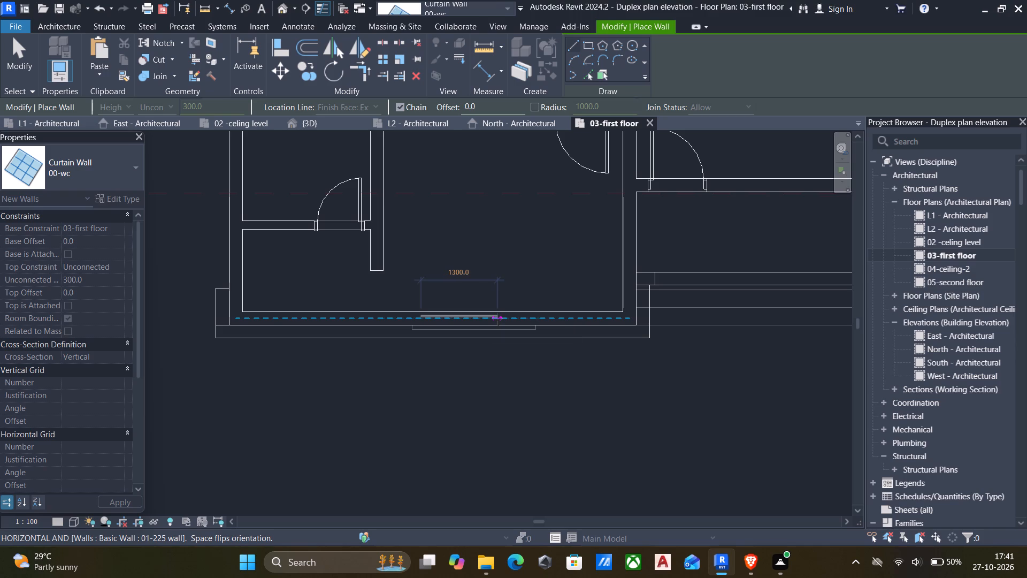
{"action": "left_click", "coordinate": [492, 320]}
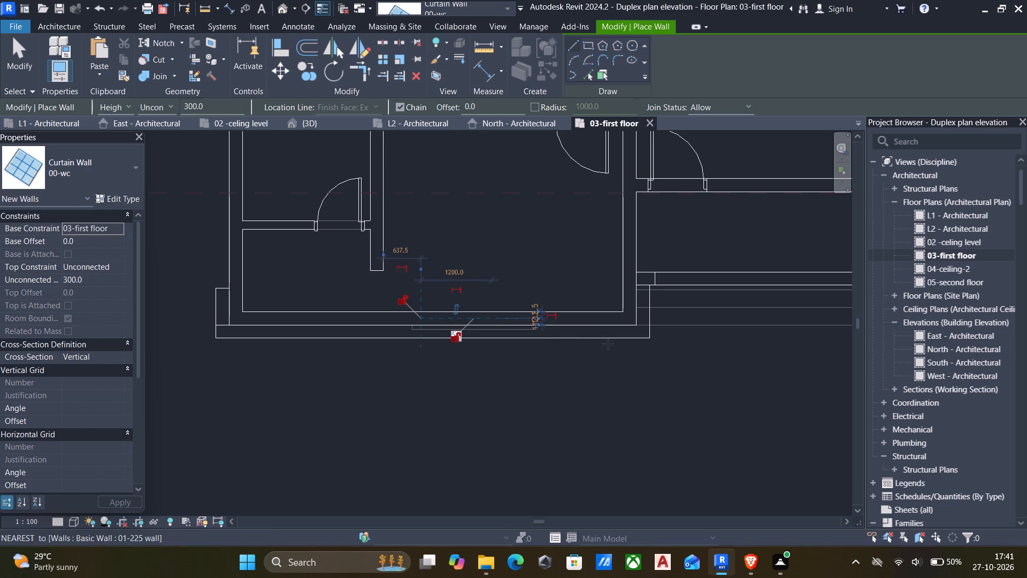
{"action": "key", "text": "Escape"}
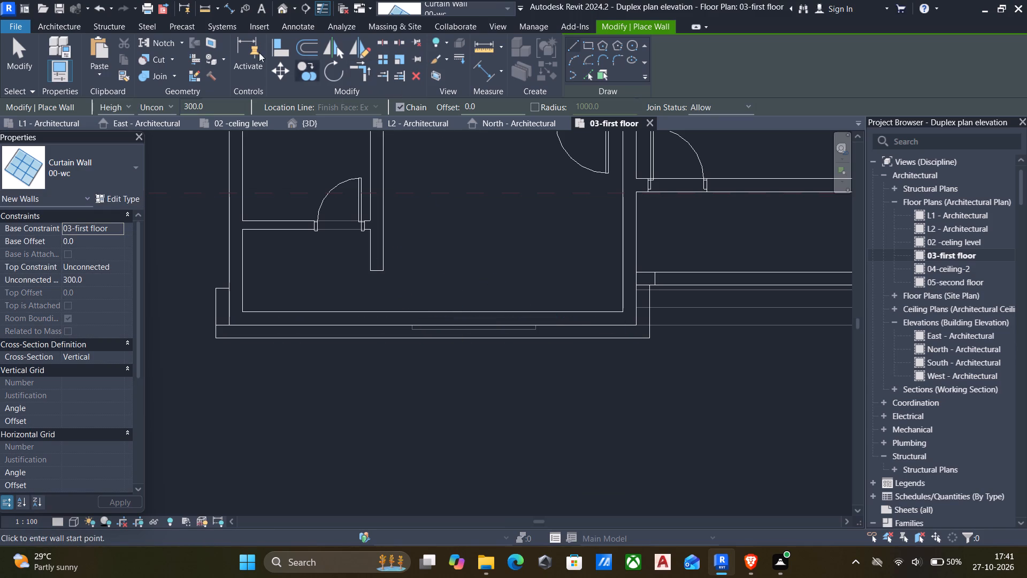
{"action": "left_click", "coordinate": [285, 3]}
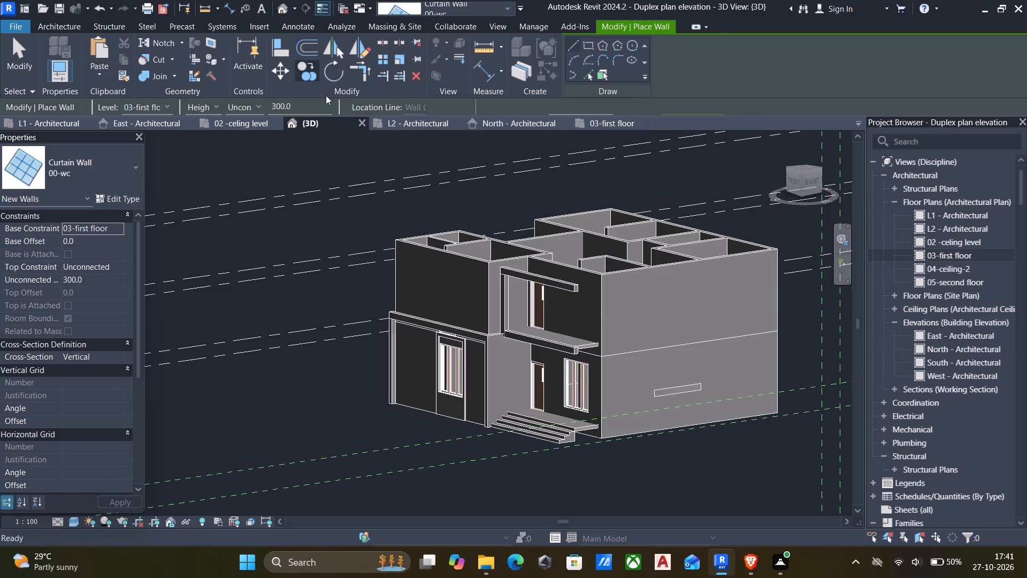
{"action": "key", "text": "Escape"}
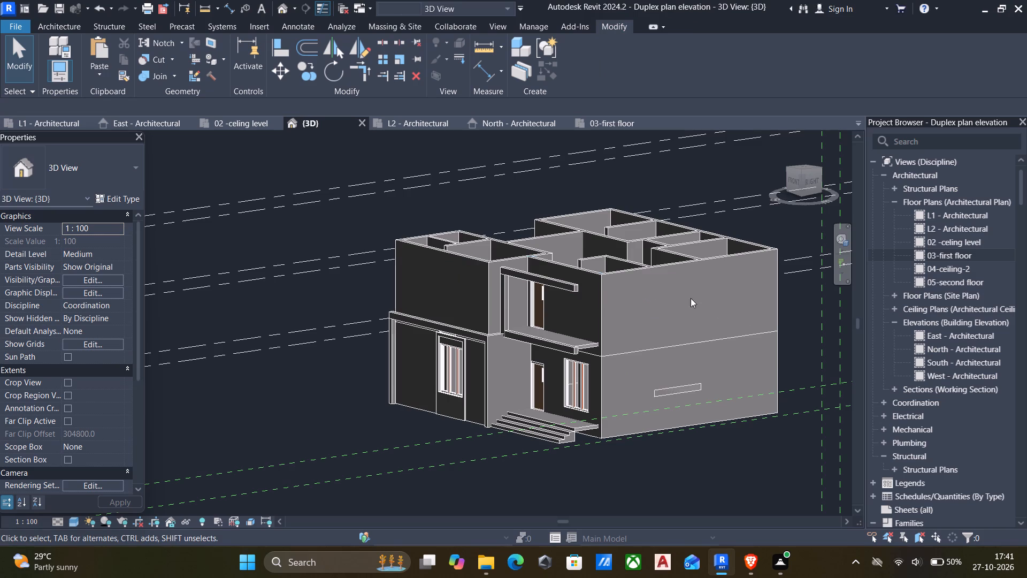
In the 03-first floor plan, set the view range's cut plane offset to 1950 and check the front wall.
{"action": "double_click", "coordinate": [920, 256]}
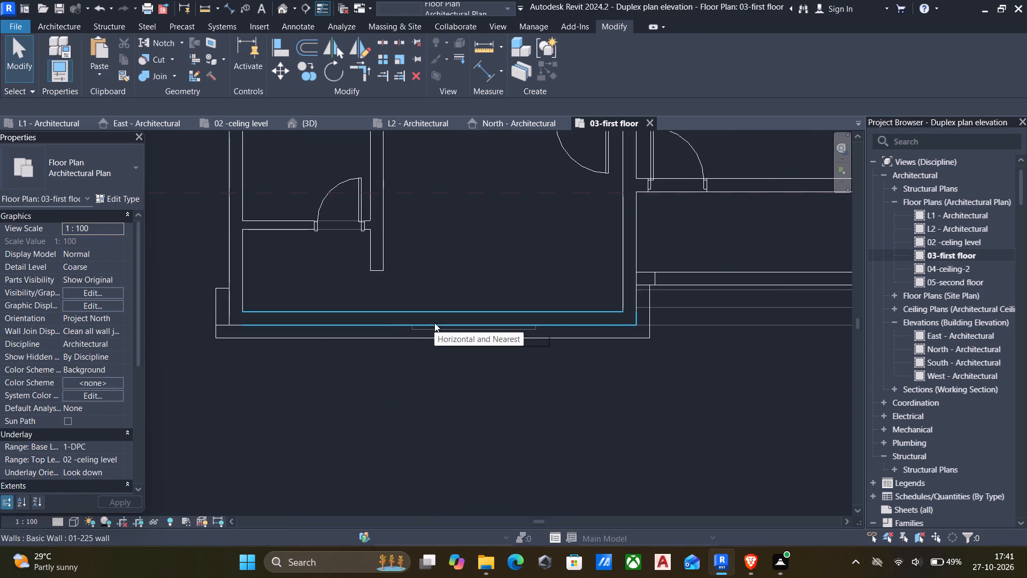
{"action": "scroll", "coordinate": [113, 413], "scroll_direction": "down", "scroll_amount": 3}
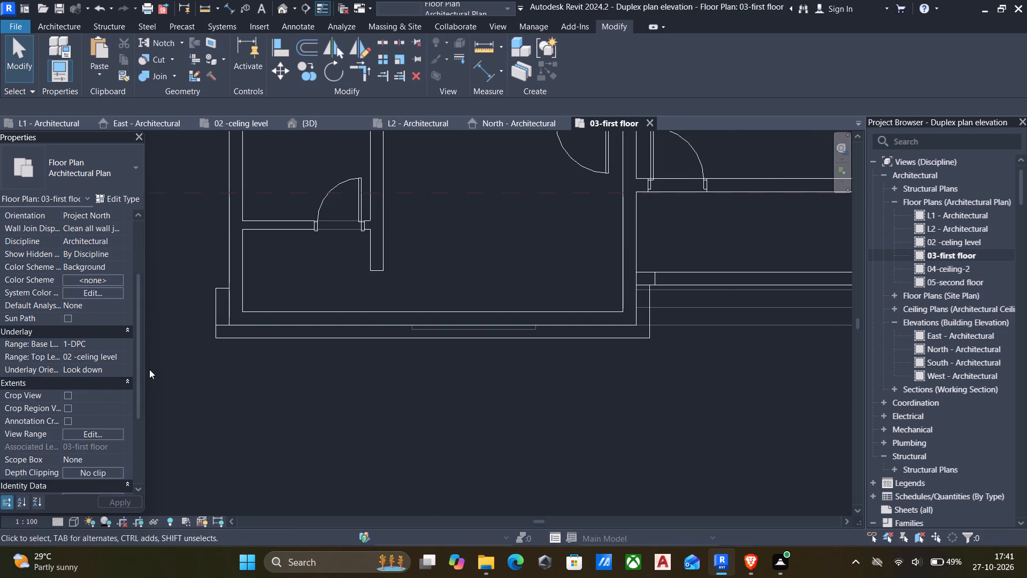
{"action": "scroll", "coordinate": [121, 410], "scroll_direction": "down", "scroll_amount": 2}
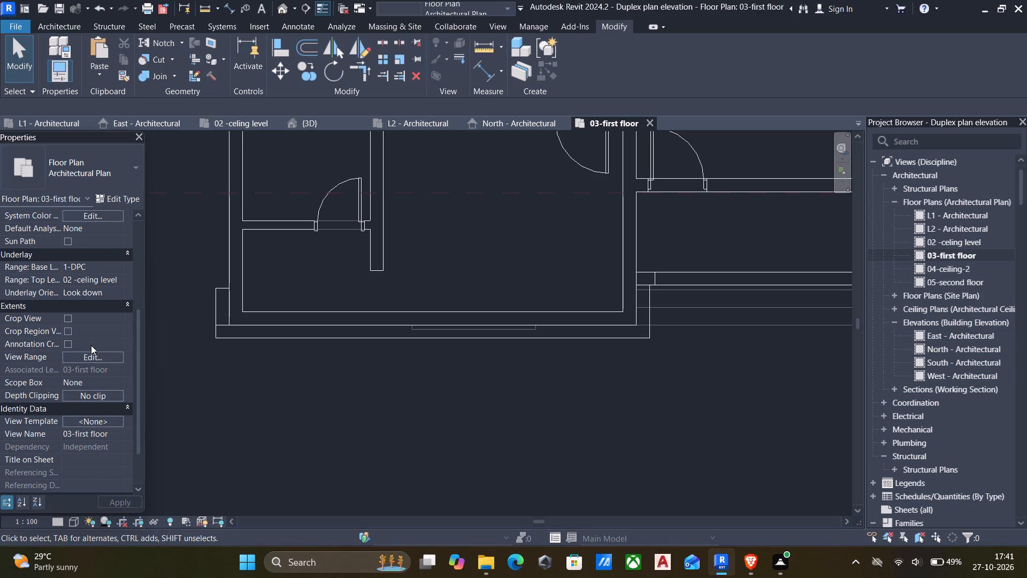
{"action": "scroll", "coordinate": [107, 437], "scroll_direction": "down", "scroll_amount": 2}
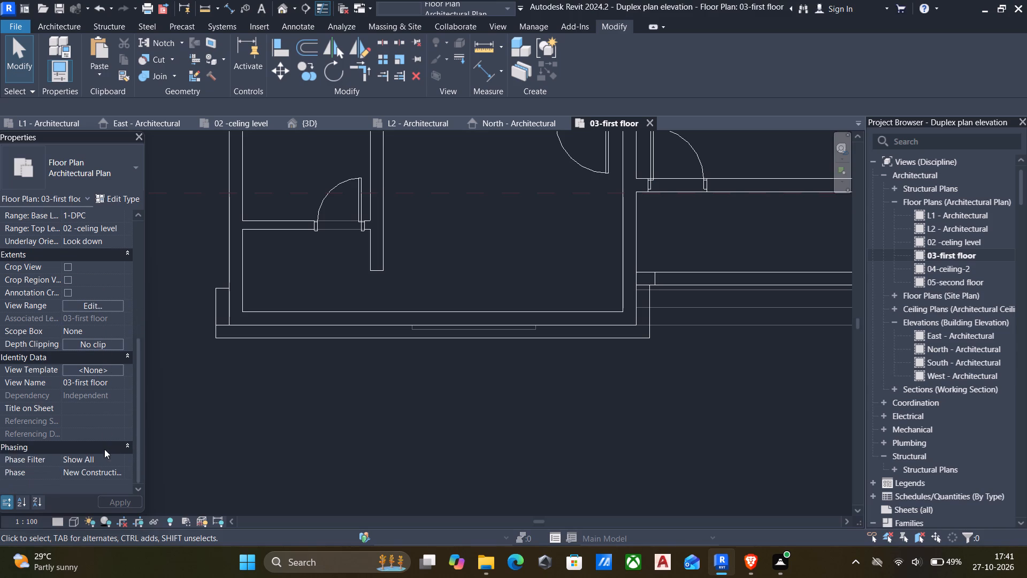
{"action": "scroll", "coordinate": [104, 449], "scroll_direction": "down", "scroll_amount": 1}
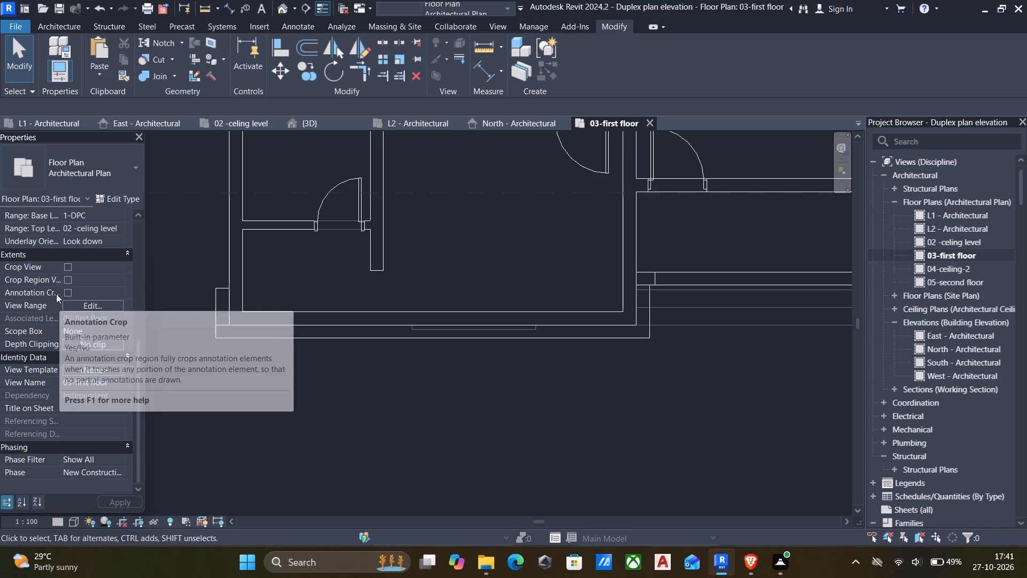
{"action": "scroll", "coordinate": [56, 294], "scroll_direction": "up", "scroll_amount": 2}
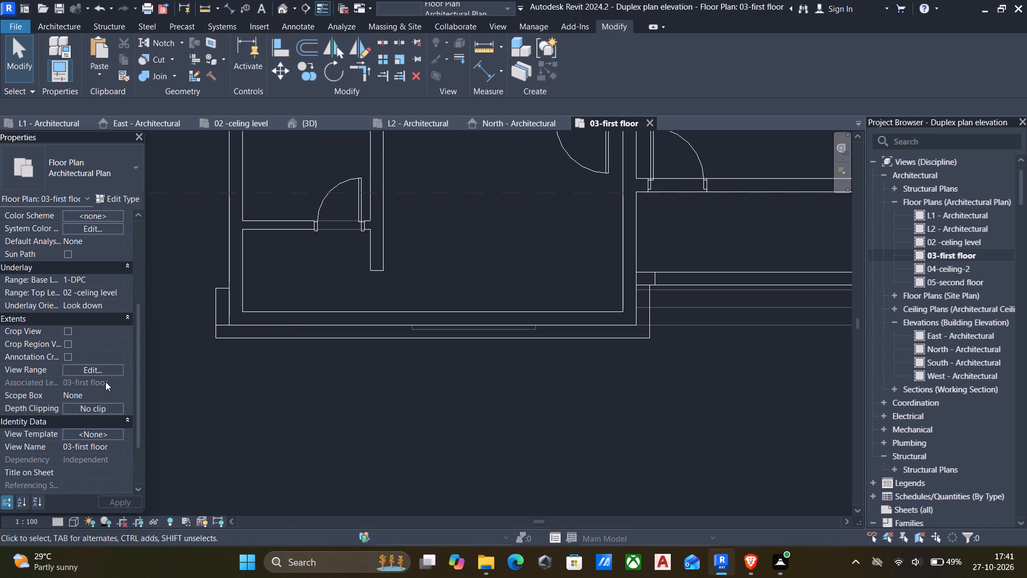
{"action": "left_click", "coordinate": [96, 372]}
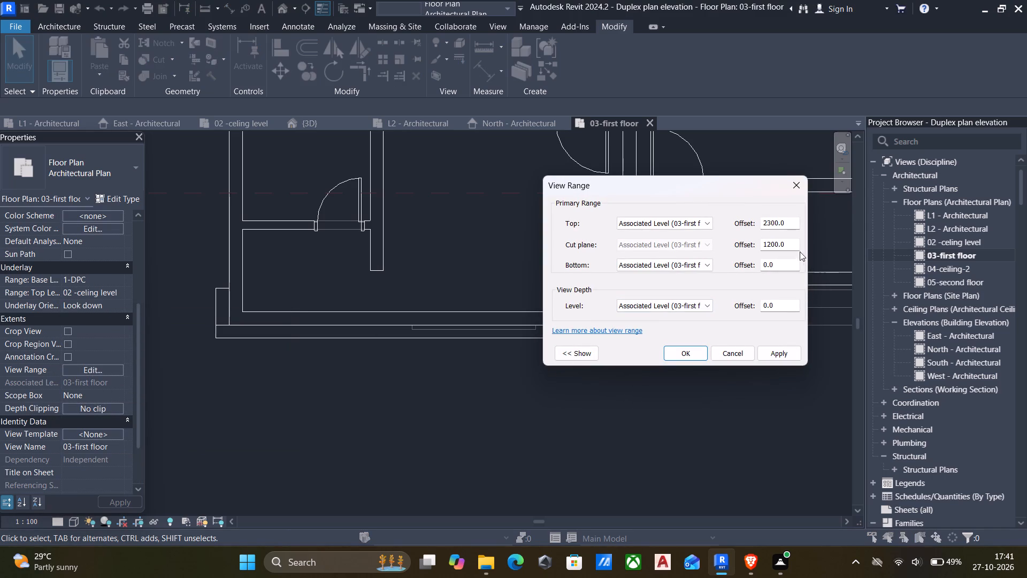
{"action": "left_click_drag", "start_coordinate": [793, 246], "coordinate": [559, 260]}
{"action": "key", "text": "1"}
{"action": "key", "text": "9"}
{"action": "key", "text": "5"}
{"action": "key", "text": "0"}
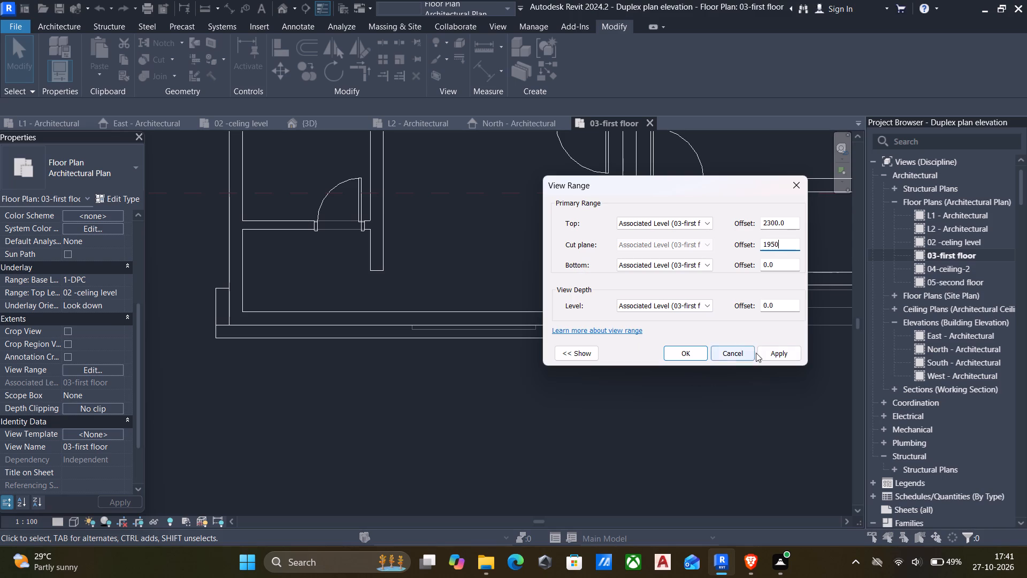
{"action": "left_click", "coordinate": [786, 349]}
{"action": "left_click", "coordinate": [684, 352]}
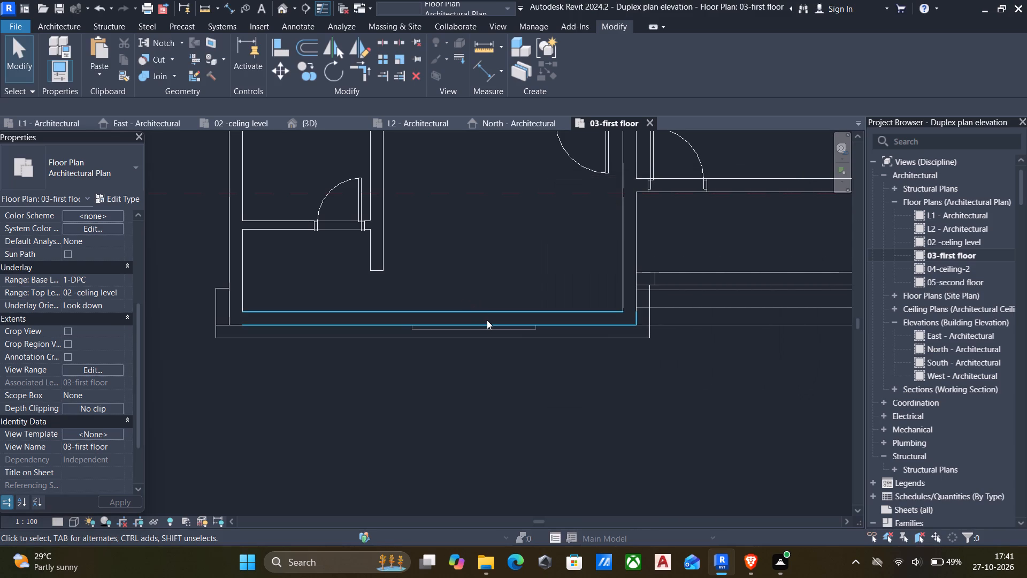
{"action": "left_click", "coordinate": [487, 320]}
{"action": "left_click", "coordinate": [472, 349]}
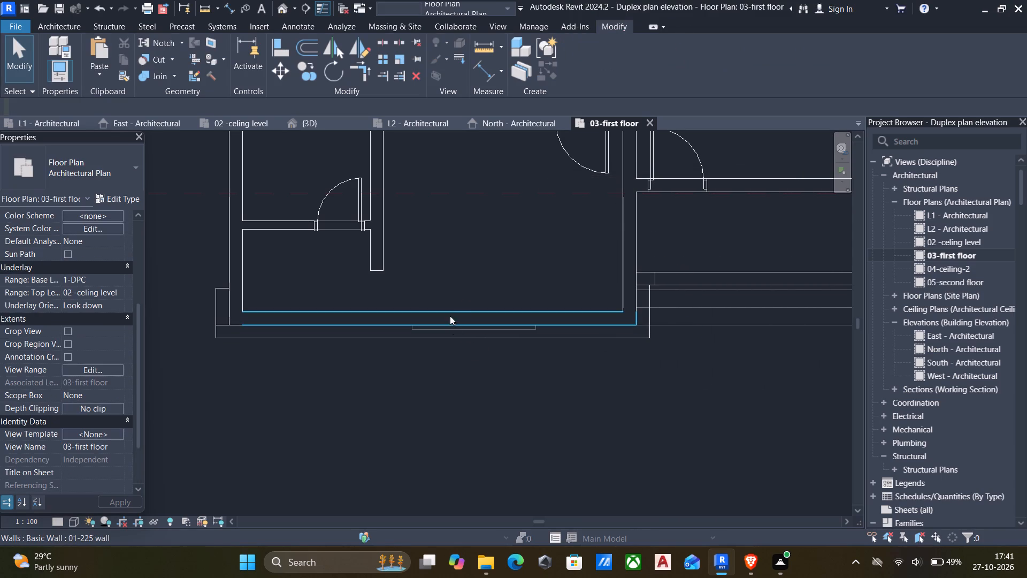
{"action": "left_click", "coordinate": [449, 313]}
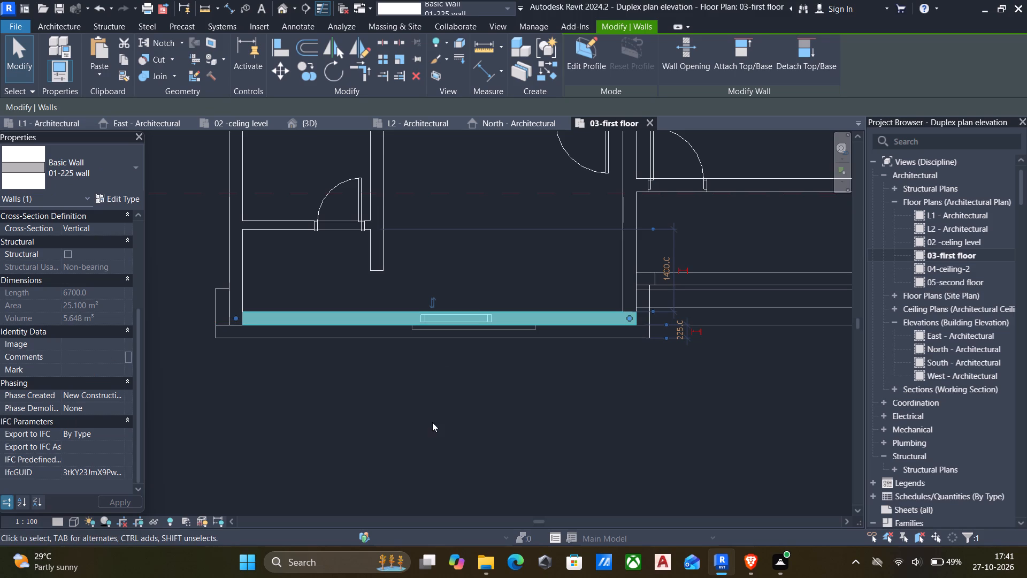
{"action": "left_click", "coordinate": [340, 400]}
Set the 03-first floor plan's view range cut plane offset to 2100.
{"action": "scroll", "coordinate": [180, 391], "scroll_direction": "down", "scroll_amount": 5}
{"action": "scroll", "coordinate": [84, 397], "scroll_direction": "down", "scroll_amount": 3}
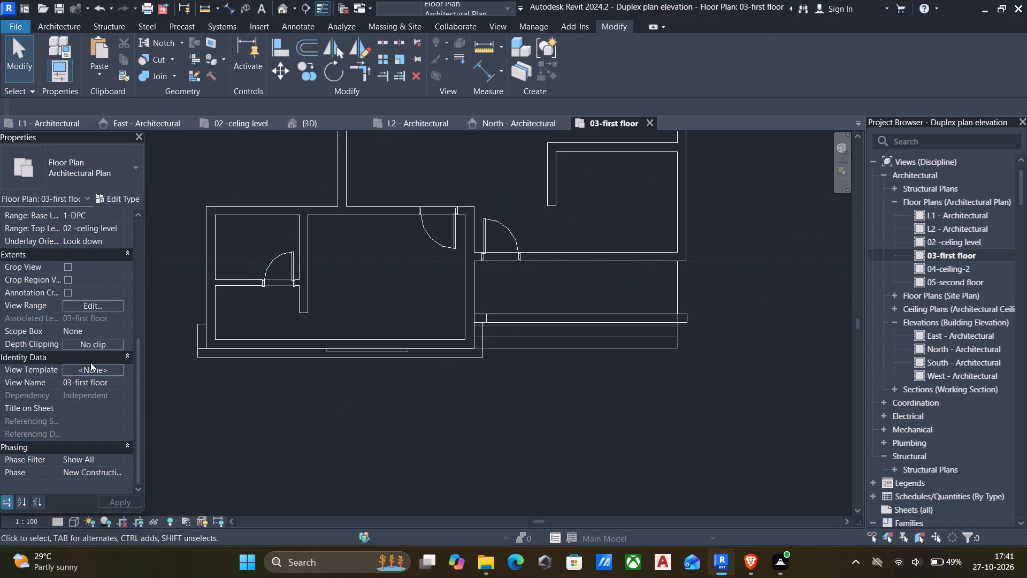
{"action": "left_click", "coordinate": [93, 302]}
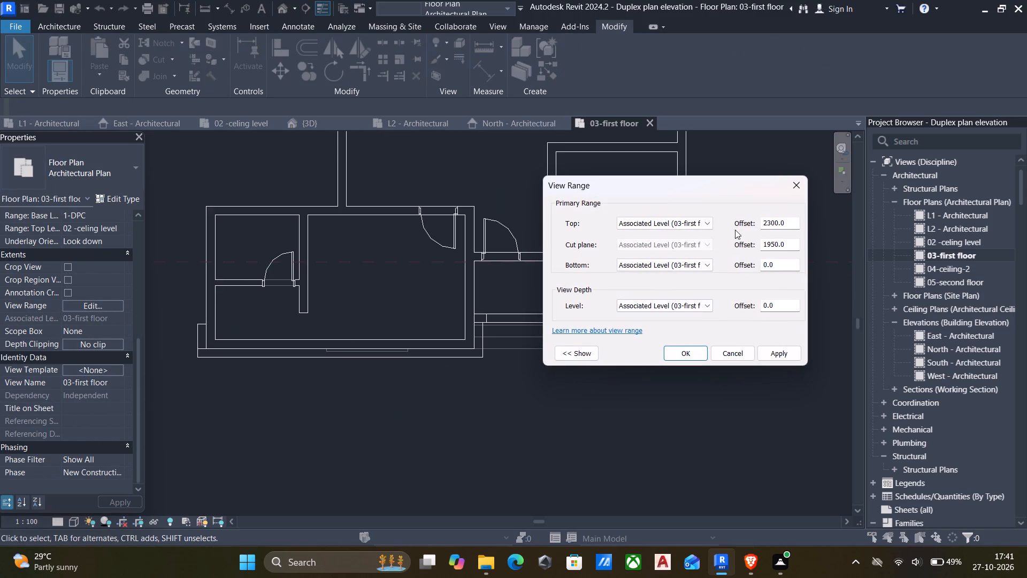
{"action": "left_click_drag", "start_coordinate": [791, 245], "coordinate": [648, 254]}
{"action": "type", "text": "2100"}
{"action": "left_click", "coordinate": [769, 351]}
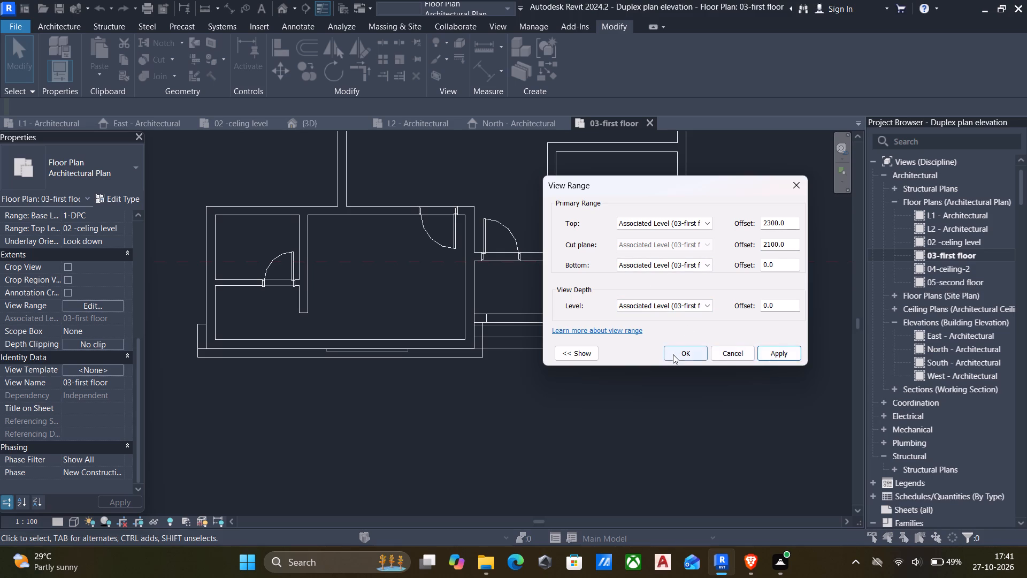
{"action": "left_click", "coordinate": [673, 354]}
{"action": "scroll", "coordinate": [375, 366], "scroll_direction": "down", "scroll_amount": 4}
{"action": "scroll", "coordinate": [366, 356], "scroll_direction": "up", "scroll_amount": 3}
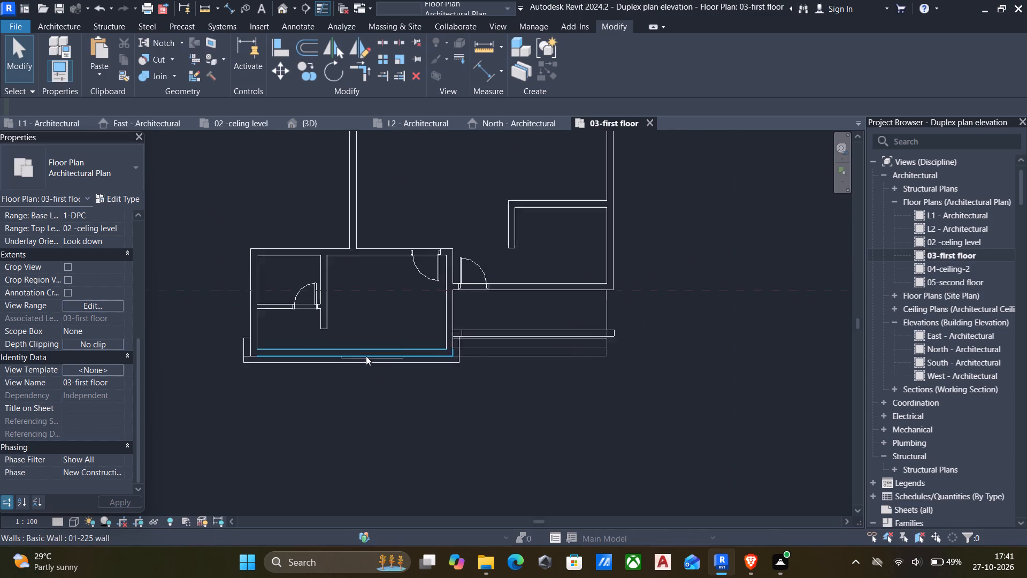
{"action": "scroll", "coordinate": [366, 356], "scroll_direction": "up", "scroll_amount": 1}
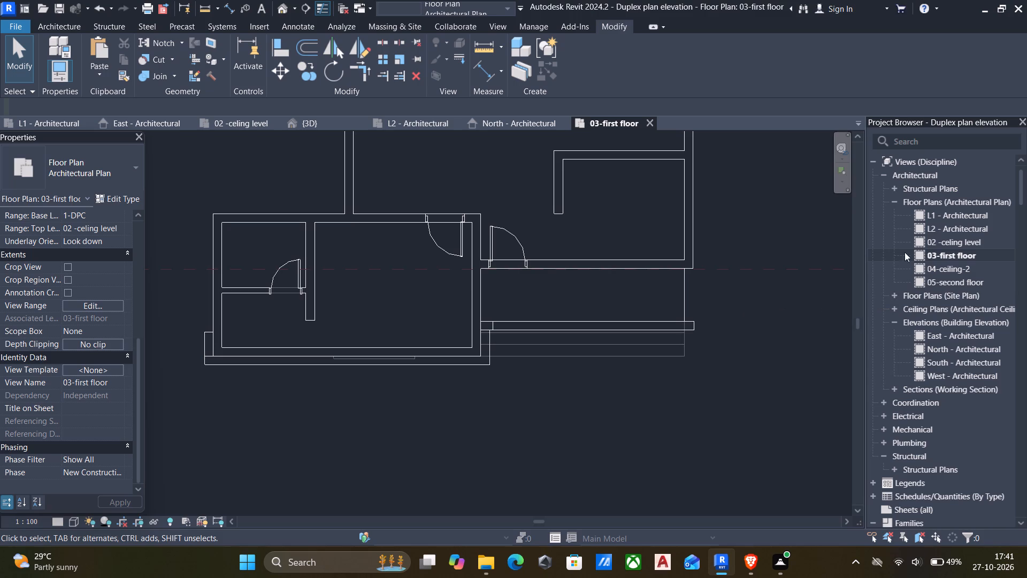
In 3D, set the first-floor 00-wc curtain wall's base offset to 300 and its top constraint to level 04-ceiling-2.
{"action": "left_click", "coordinate": [278, 11]}
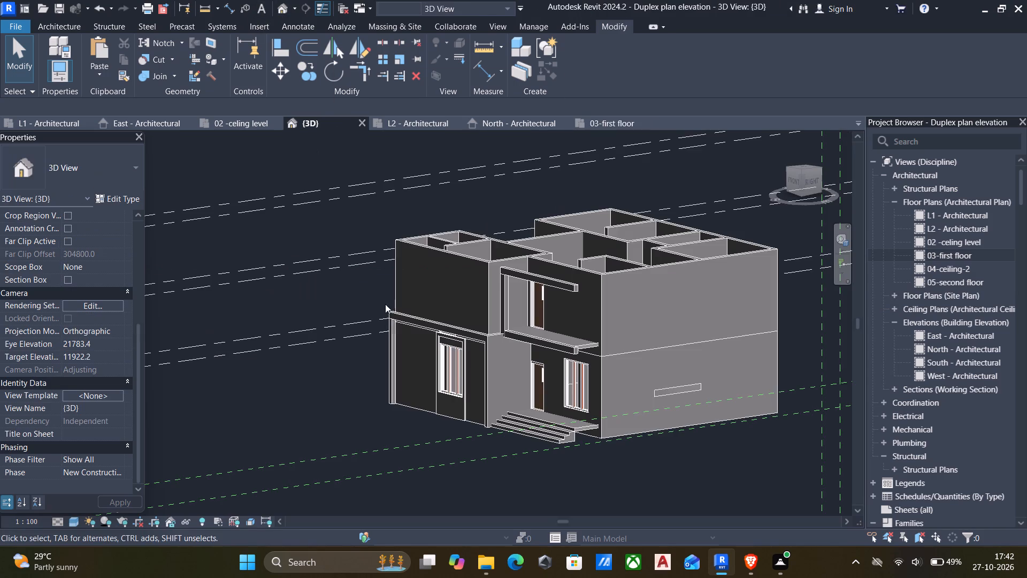
{"action": "scroll", "coordinate": [448, 331], "scroll_direction": "up", "scroll_amount": 5}
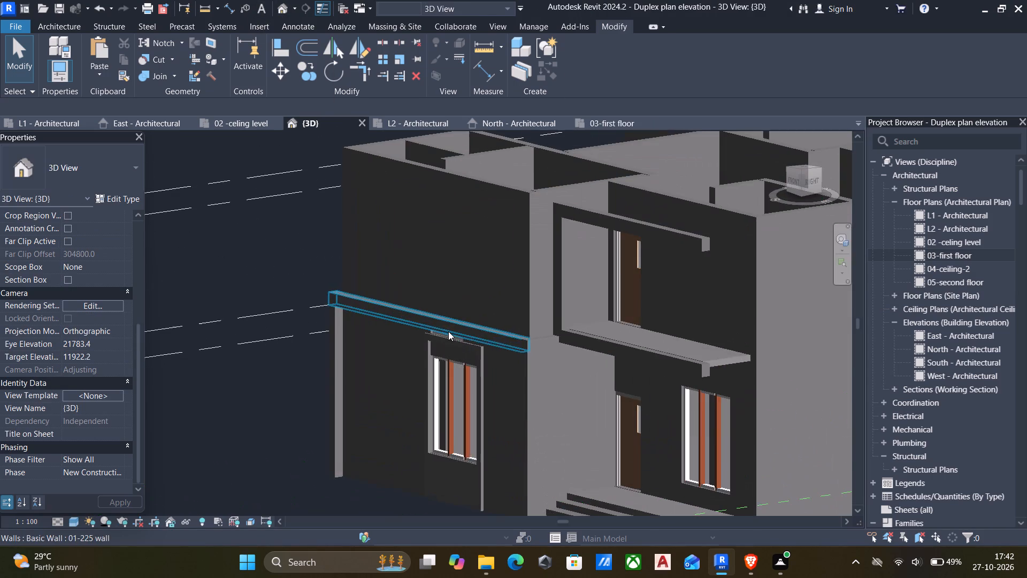
{"action": "left_click", "coordinate": [452, 336]}
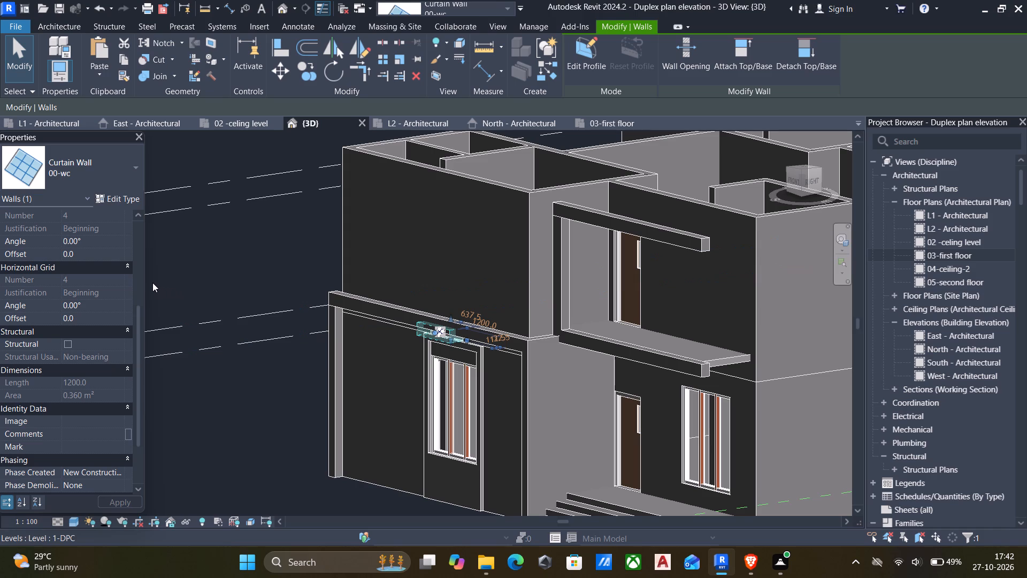
{"action": "scroll", "coordinate": [104, 283], "scroll_direction": "up", "scroll_amount": 11}
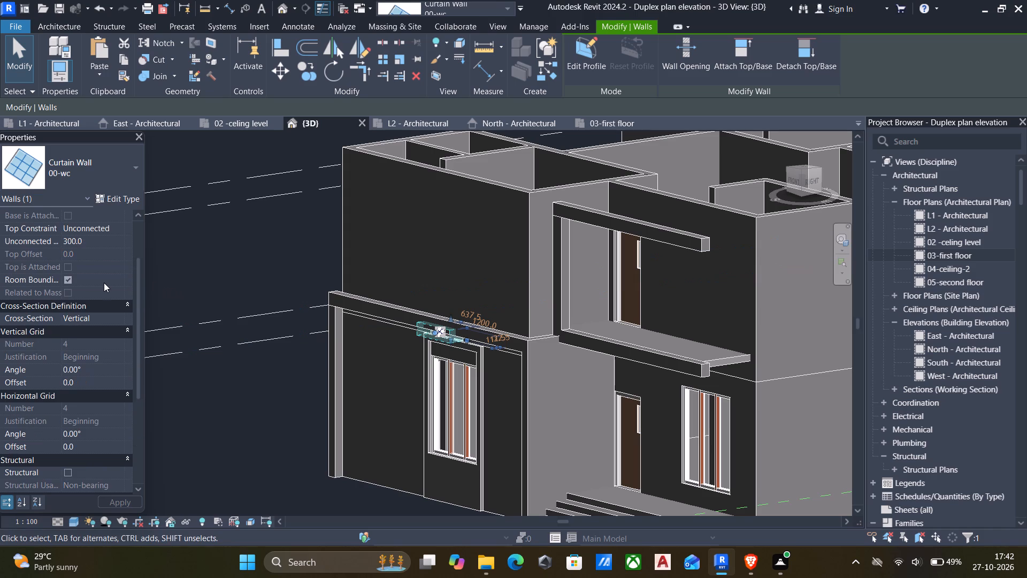
{"action": "left_click", "coordinate": [96, 241]}
{"action": "key", "text": "3"}
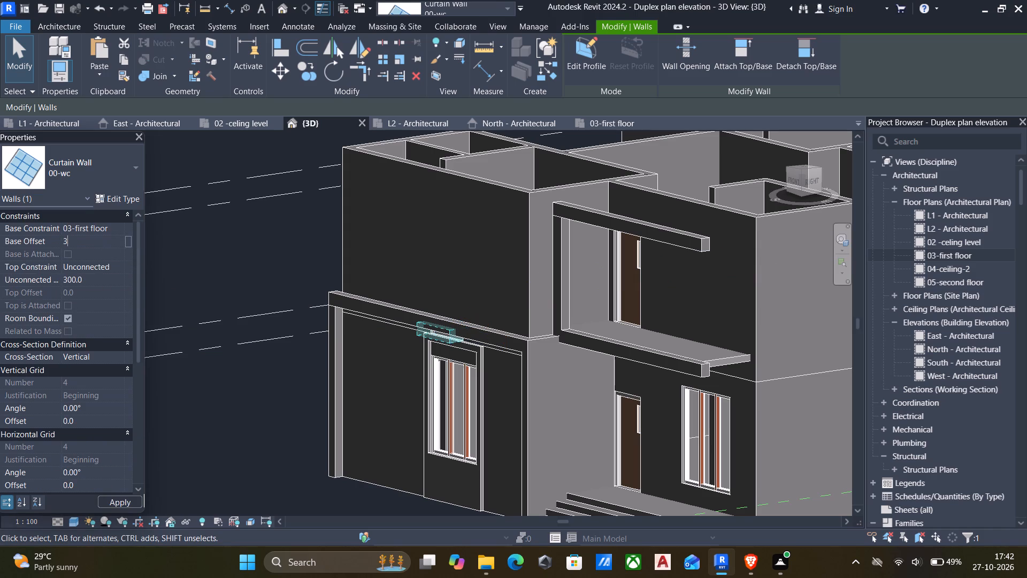
{"action": "key", "text": "0"}
{"action": "key", "text": "0"}
{"action": "left_click", "coordinate": [113, 267]}
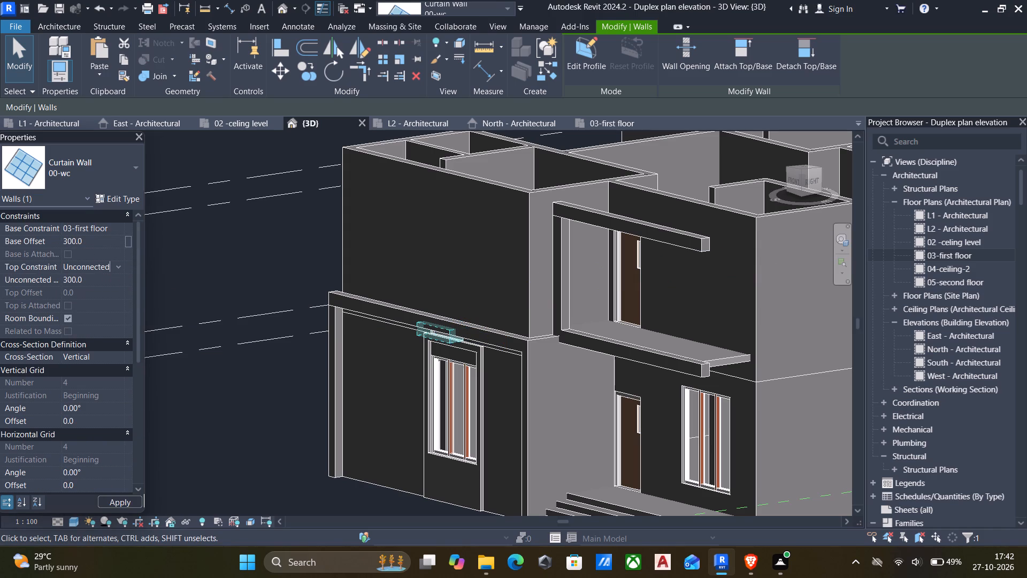
{"action": "left_click", "coordinate": [119, 267]}
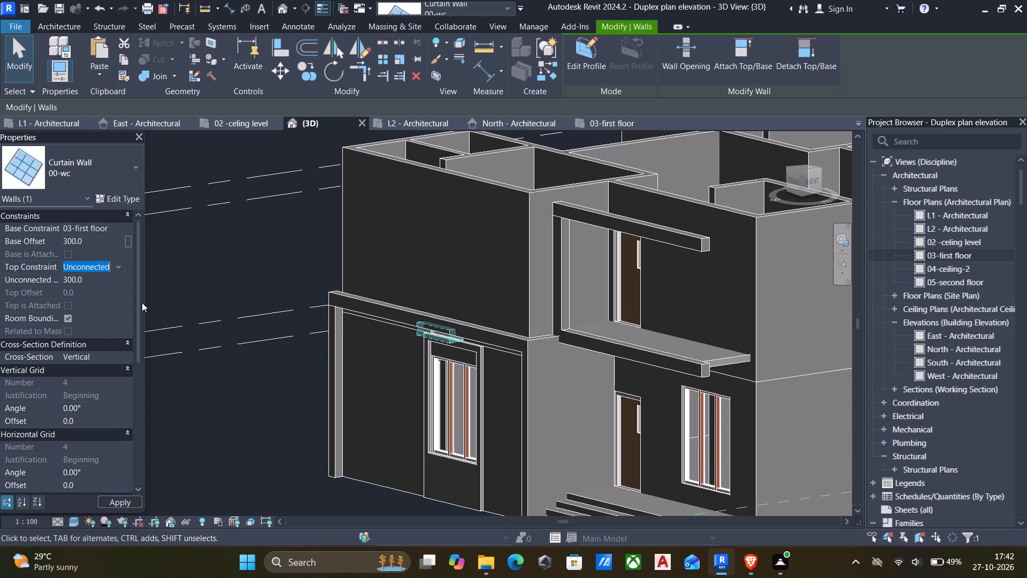
{"action": "scroll", "coordinate": [144, 312], "scroll_direction": "down", "scroll_amount": 5}
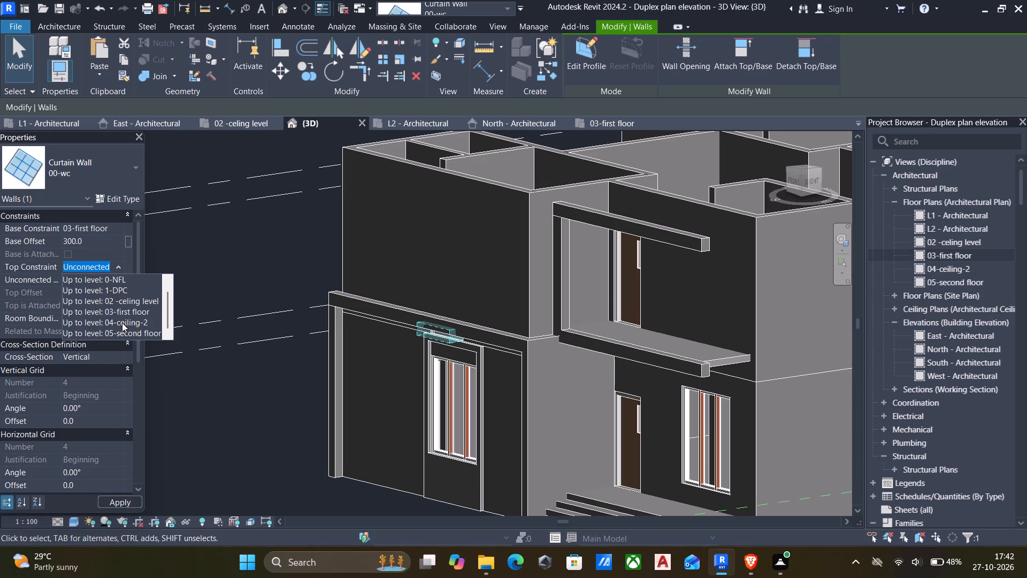
{"action": "left_click", "coordinate": [122, 323]}
Set the first-floor curtain wall's base offset to 450 and top offset to -450, and apply.
{"action": "left_click", "coordinate": [95, 240]}
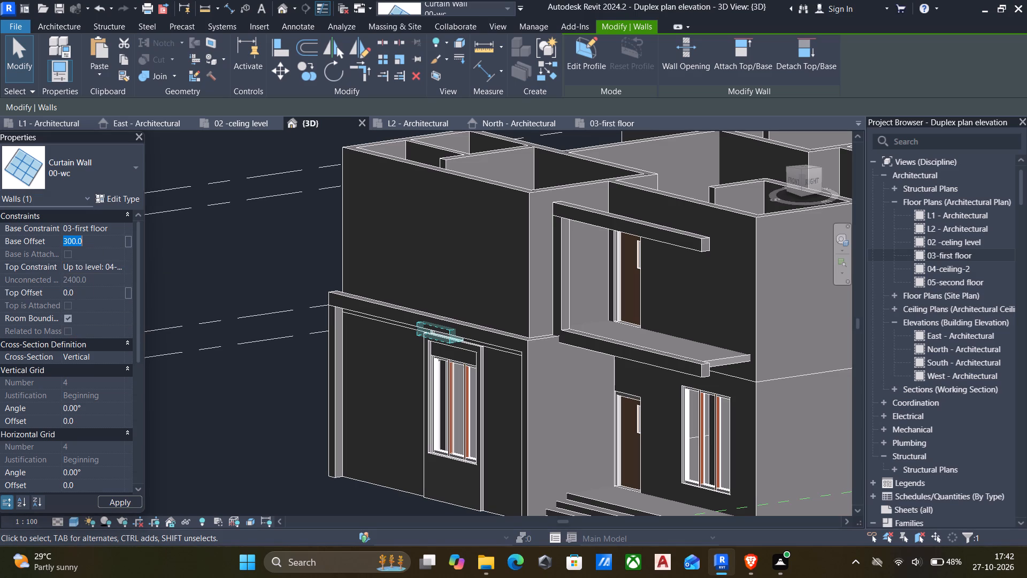
{"action": "type", "text": "45"}
{"action": "key", "text": "0"}
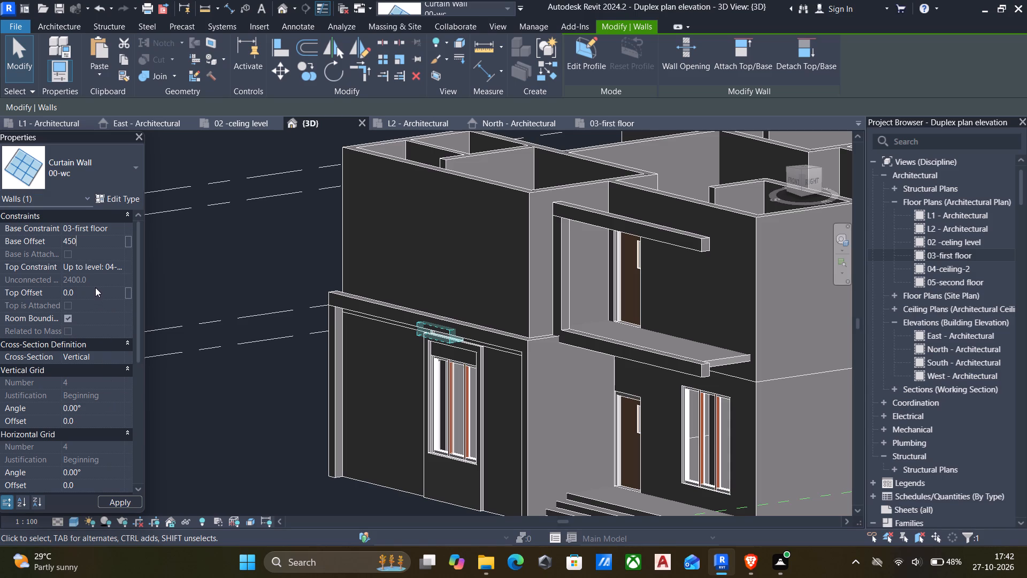
{"action": "left_click", "coordinate": [95, 287]}
{"action": "type", "text": "-450"}
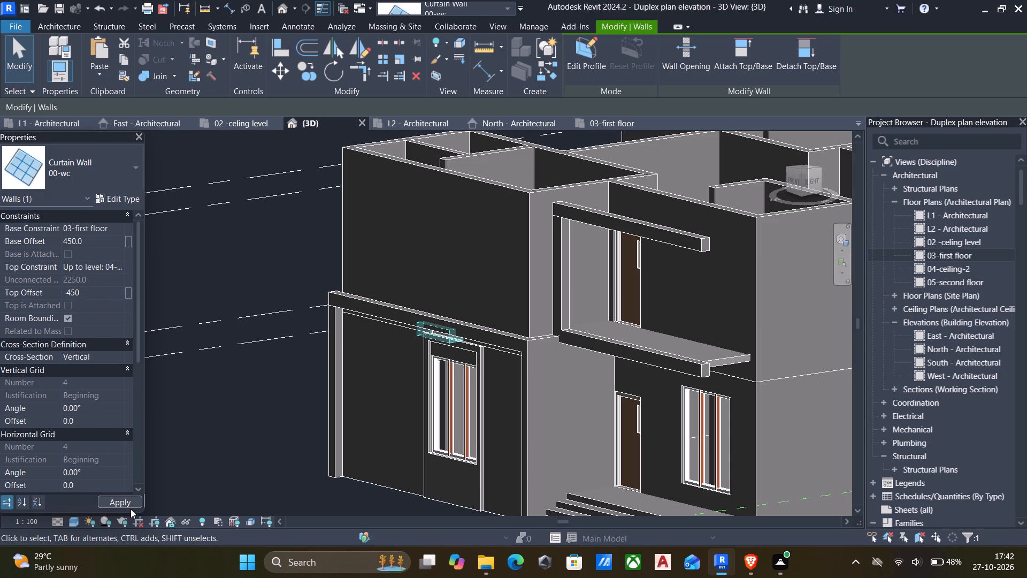
{"action": "left_click", "coordinate": [117, 502]}
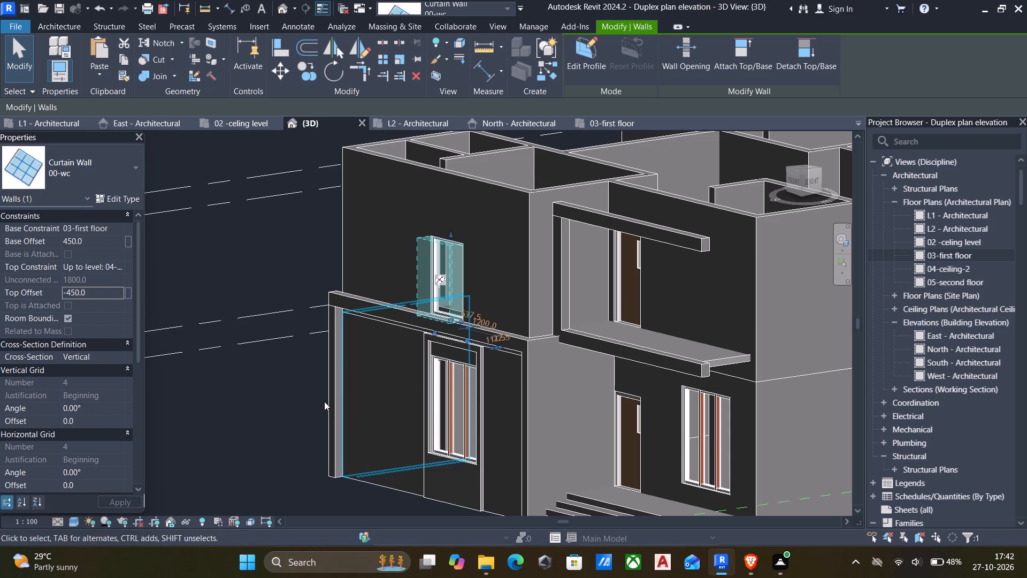
{"action": "scroll", "coordinate": [339, 401], "scroll_direction": "down", "scroll_amount": 4}
{"action": "key", "text": "Escape"}
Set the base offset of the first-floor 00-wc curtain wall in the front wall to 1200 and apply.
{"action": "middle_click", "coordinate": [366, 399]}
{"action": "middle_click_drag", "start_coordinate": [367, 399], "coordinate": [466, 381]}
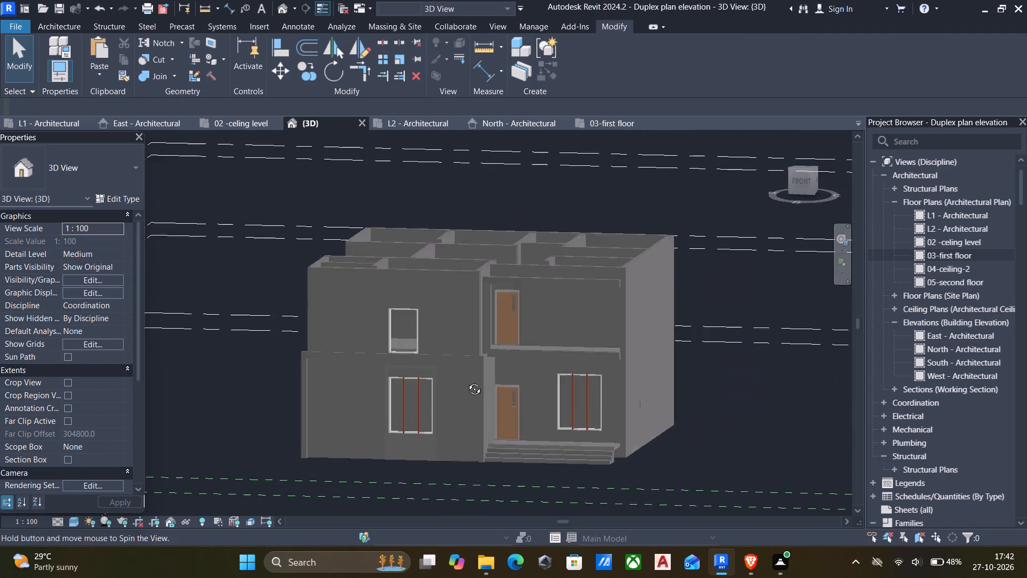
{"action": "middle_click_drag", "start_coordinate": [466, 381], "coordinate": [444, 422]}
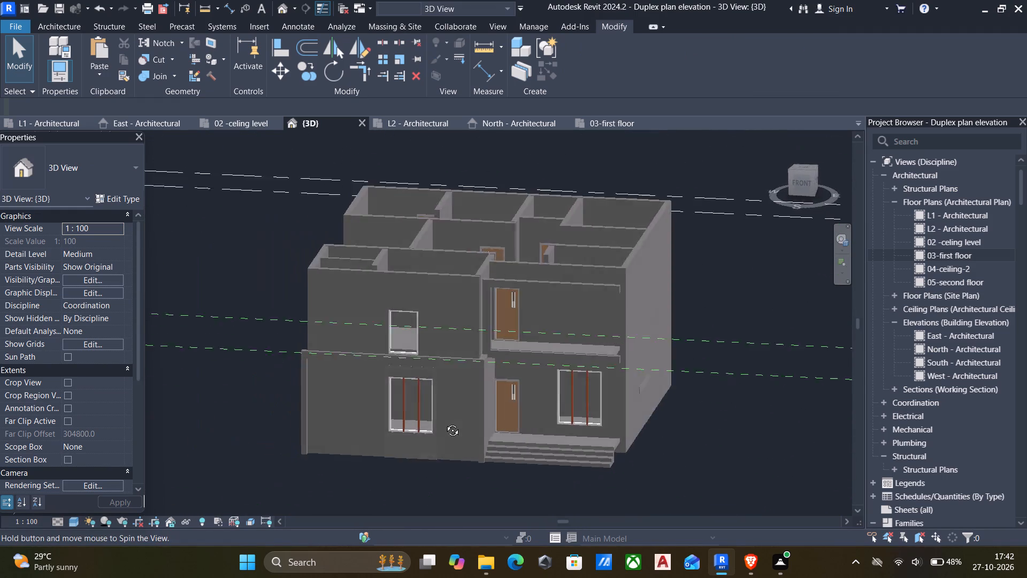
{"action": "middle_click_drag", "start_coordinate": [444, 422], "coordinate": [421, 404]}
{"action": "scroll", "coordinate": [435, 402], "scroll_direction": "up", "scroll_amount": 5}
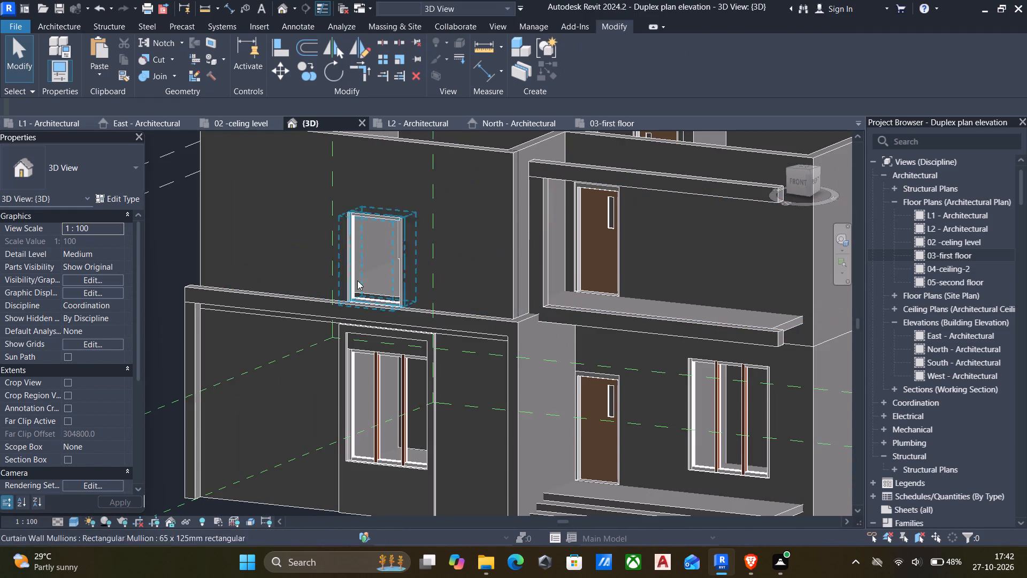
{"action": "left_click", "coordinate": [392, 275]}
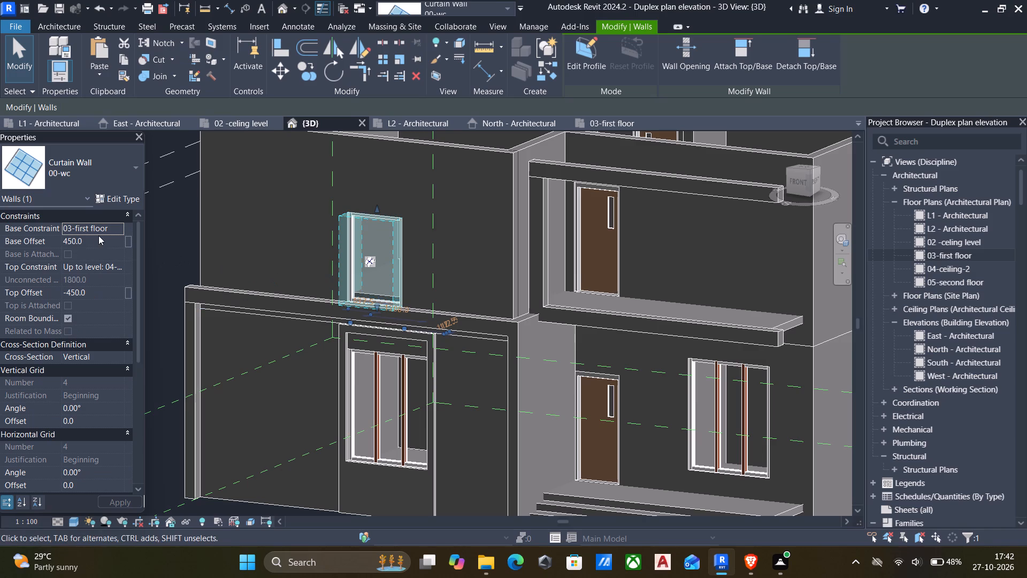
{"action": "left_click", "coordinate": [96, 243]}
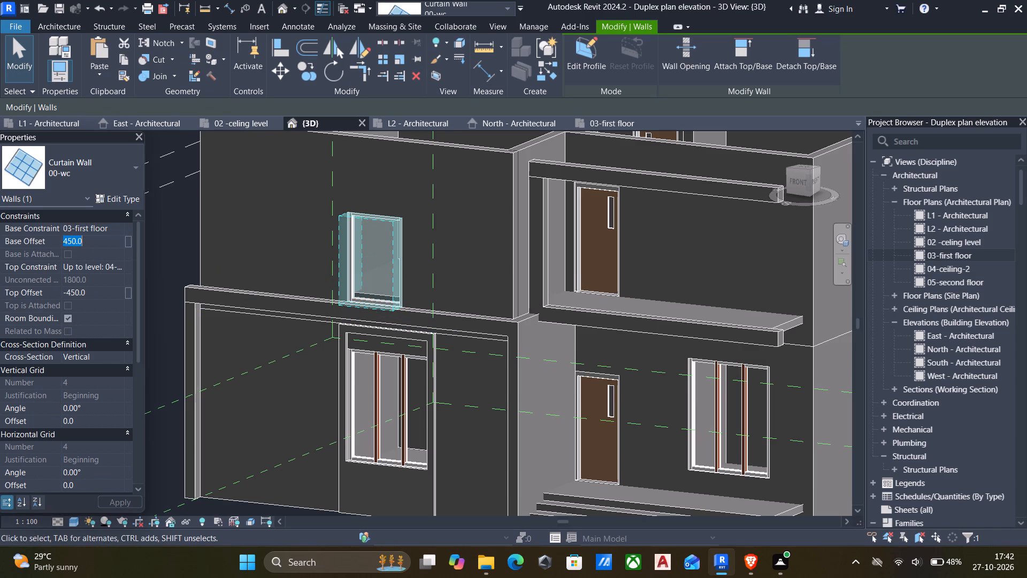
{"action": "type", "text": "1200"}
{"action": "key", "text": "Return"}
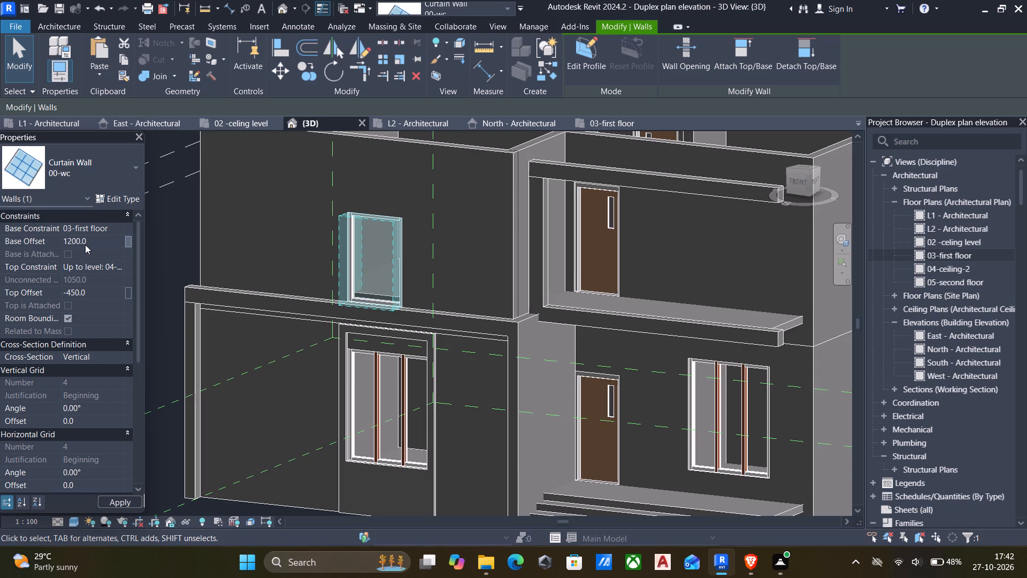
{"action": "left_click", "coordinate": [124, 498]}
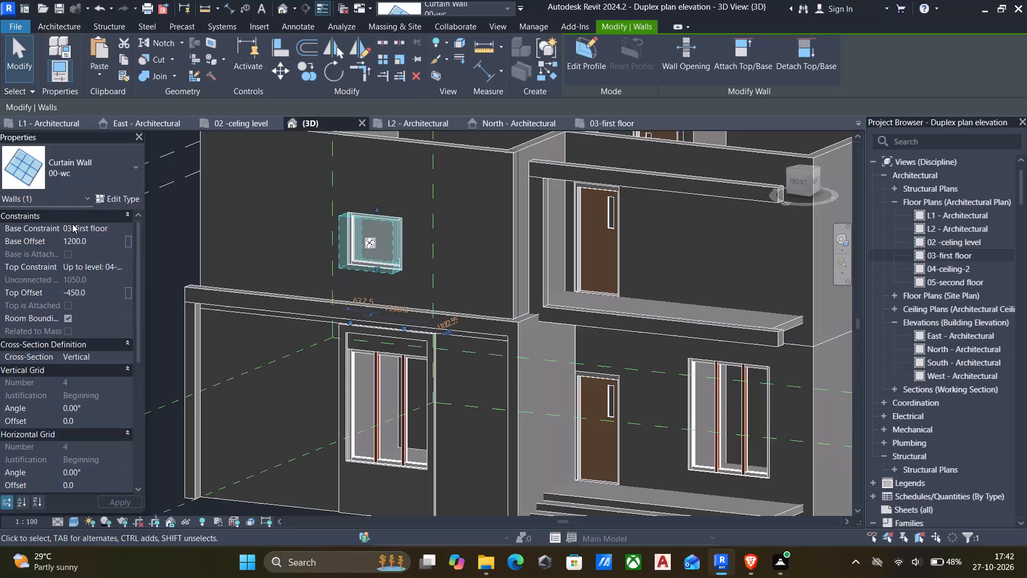
Set the first-floor curtain wall's top constraint to level 05-second floor and its top offset to 0.
{"action": "left_click", "coordinate": [120, 267]}
{"action": "scroll", "coordinate": [114, 320], "scroll_direction": "down", "scroll_amount": 5}
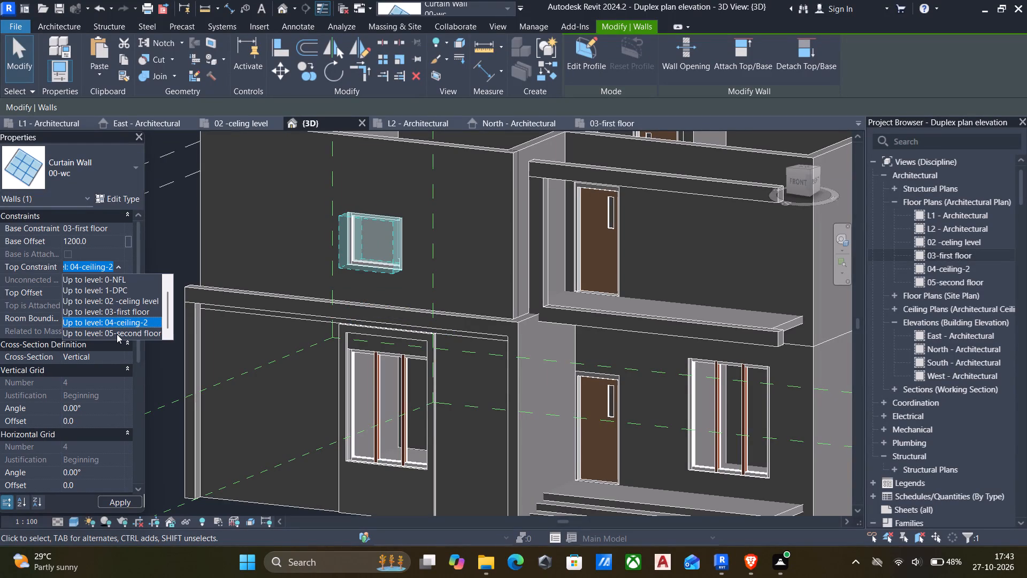
{"action": "left_click", "coordinate": [117, 334]}
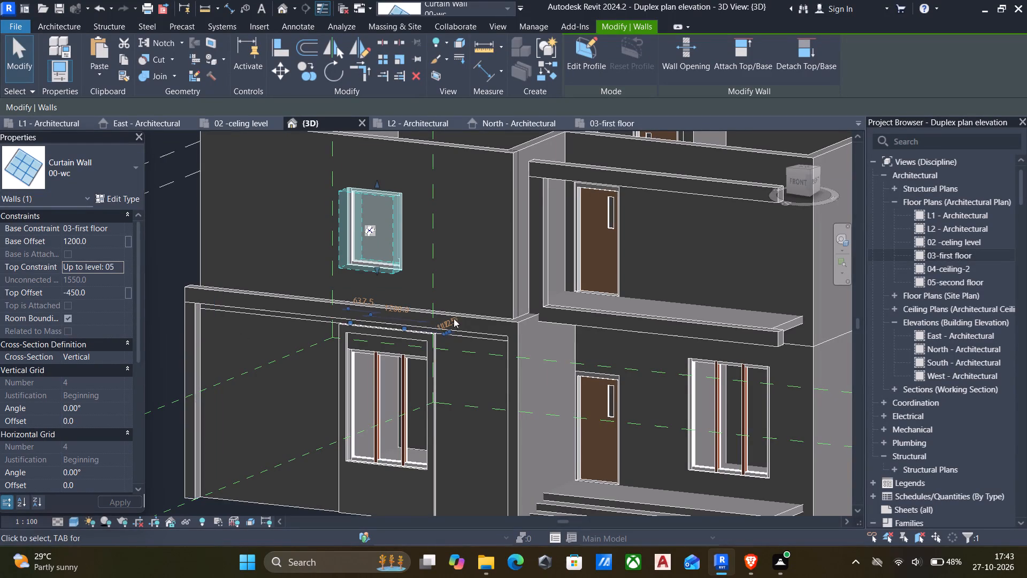
{"action": "scroll", "coordinate": [477, 319], "scroll_direction": "down", "scroll_amount": 6}
{"action": "middle_click_drag", "start_coordinate": [477, 319], "coordinate": [390, 272]}
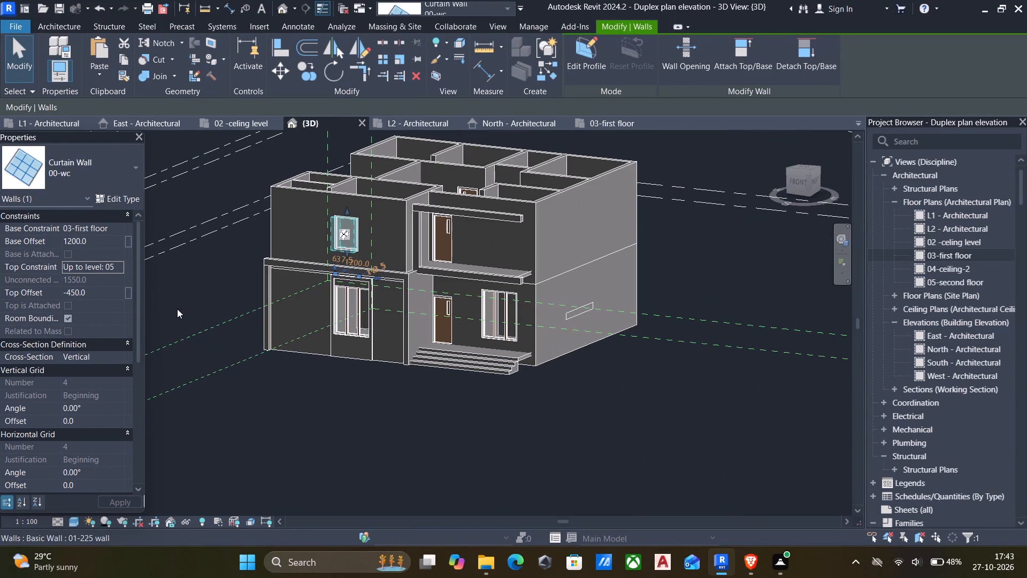
{"action": "left_click", "coordinate": [103, 293]}
{"action": "key", "text": "0"}
{"action": "key", "text": "Return"}
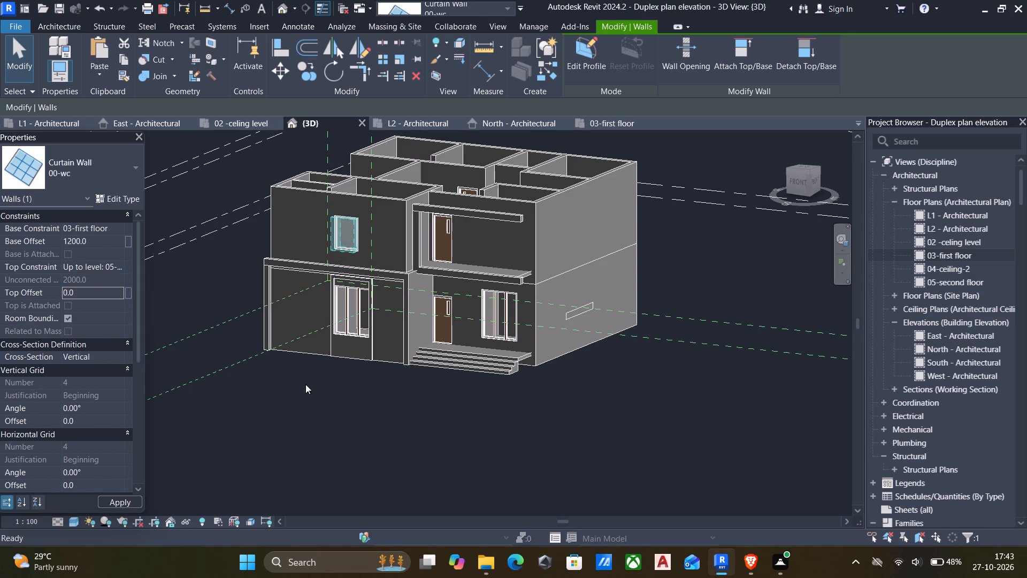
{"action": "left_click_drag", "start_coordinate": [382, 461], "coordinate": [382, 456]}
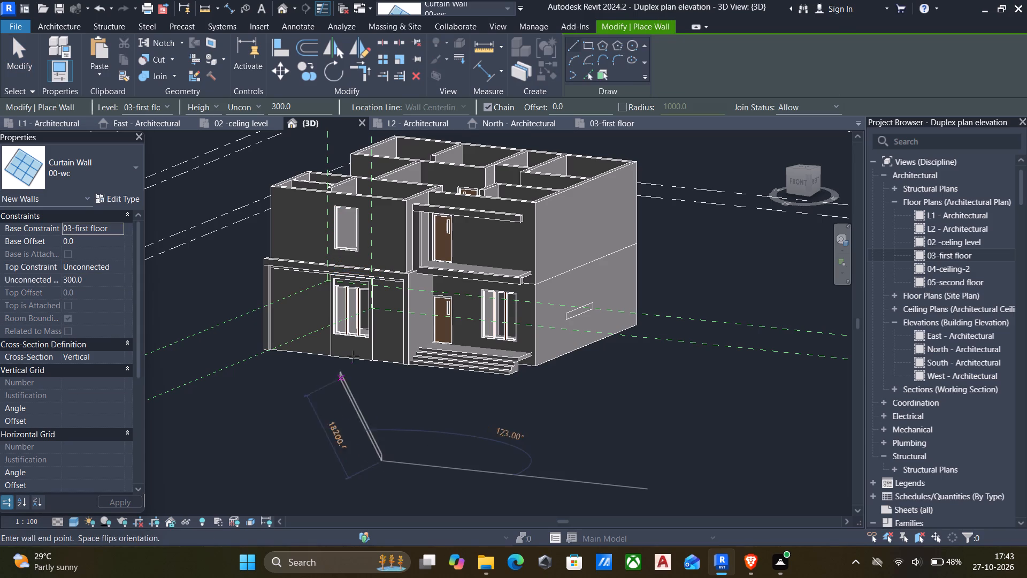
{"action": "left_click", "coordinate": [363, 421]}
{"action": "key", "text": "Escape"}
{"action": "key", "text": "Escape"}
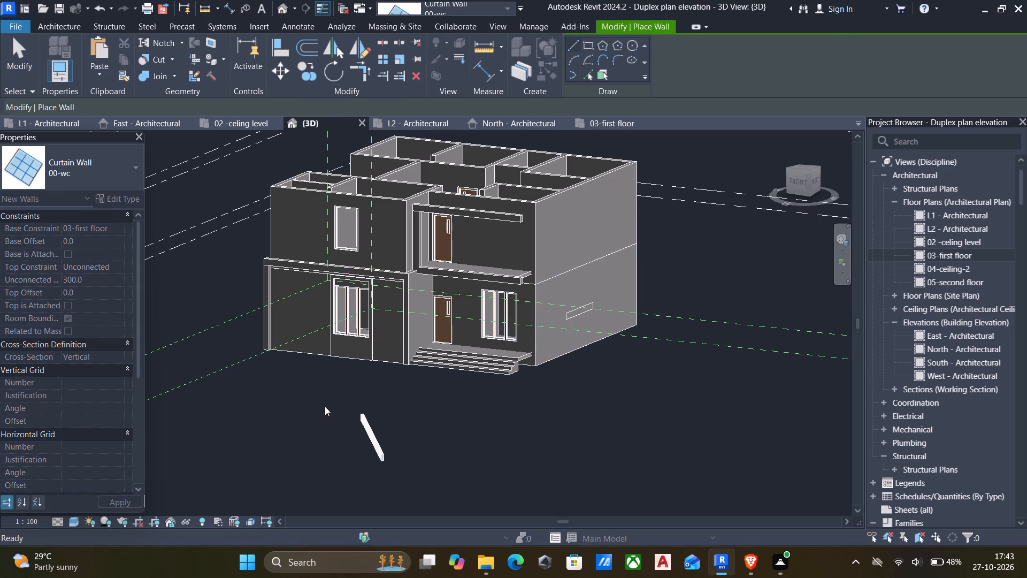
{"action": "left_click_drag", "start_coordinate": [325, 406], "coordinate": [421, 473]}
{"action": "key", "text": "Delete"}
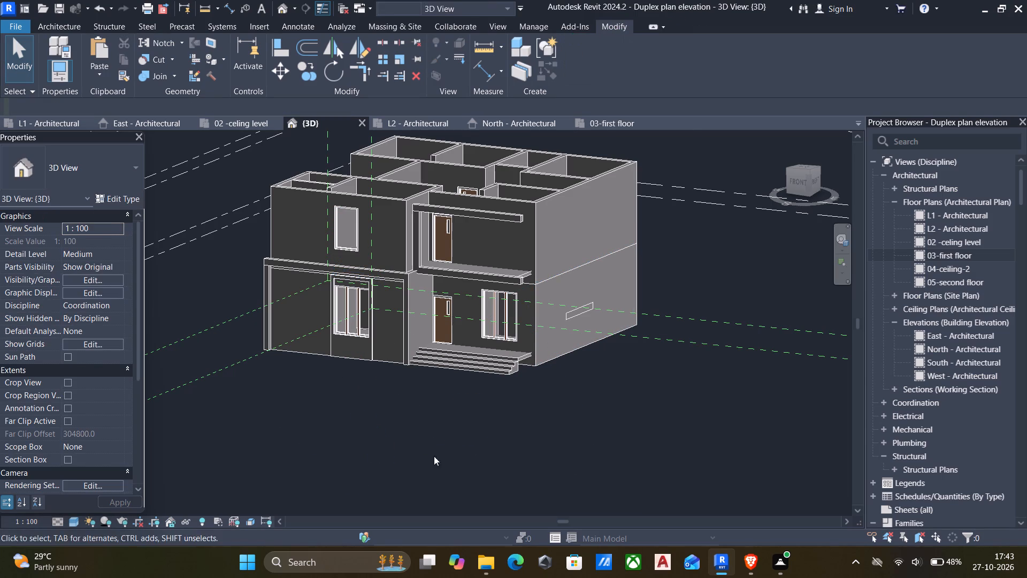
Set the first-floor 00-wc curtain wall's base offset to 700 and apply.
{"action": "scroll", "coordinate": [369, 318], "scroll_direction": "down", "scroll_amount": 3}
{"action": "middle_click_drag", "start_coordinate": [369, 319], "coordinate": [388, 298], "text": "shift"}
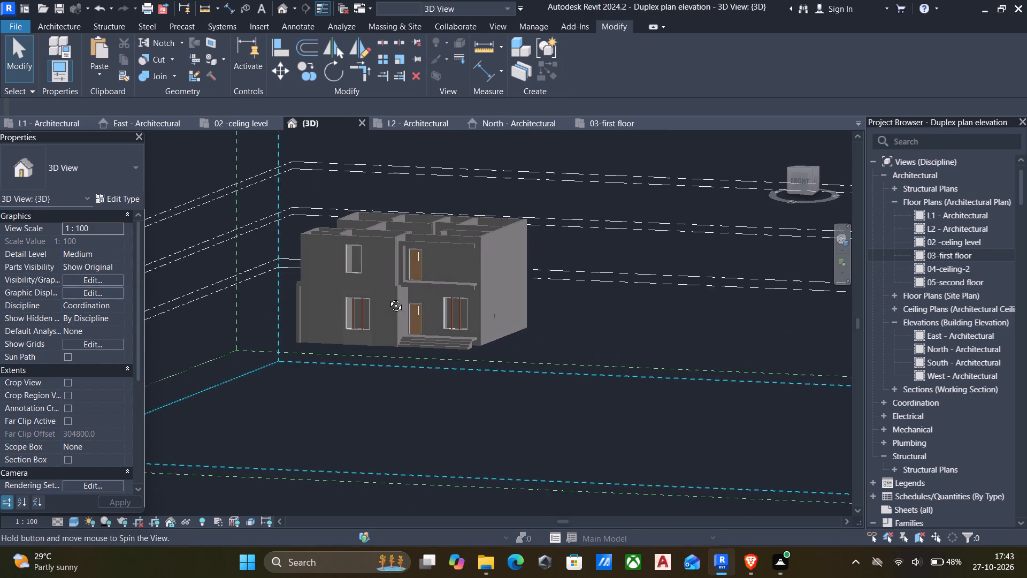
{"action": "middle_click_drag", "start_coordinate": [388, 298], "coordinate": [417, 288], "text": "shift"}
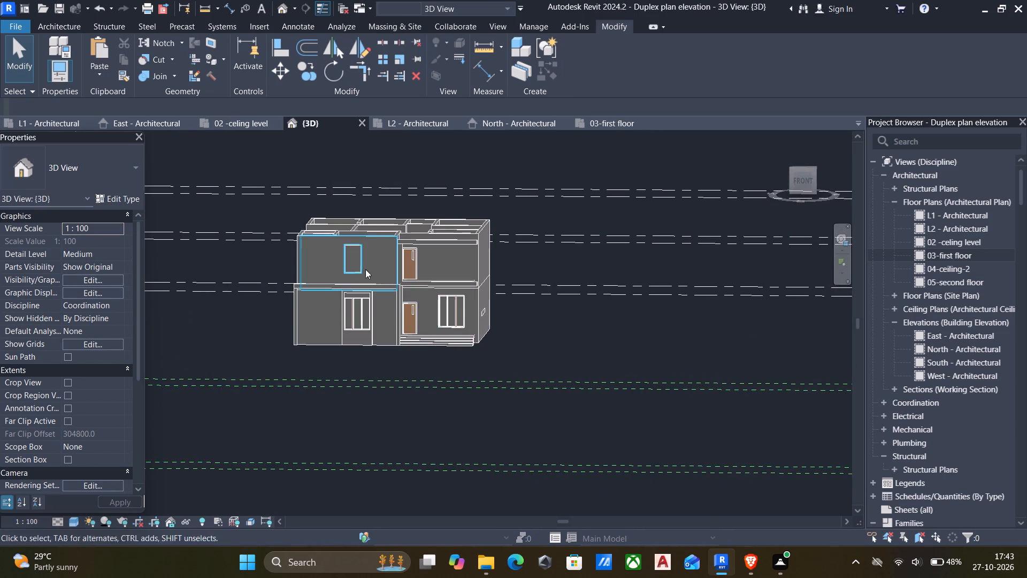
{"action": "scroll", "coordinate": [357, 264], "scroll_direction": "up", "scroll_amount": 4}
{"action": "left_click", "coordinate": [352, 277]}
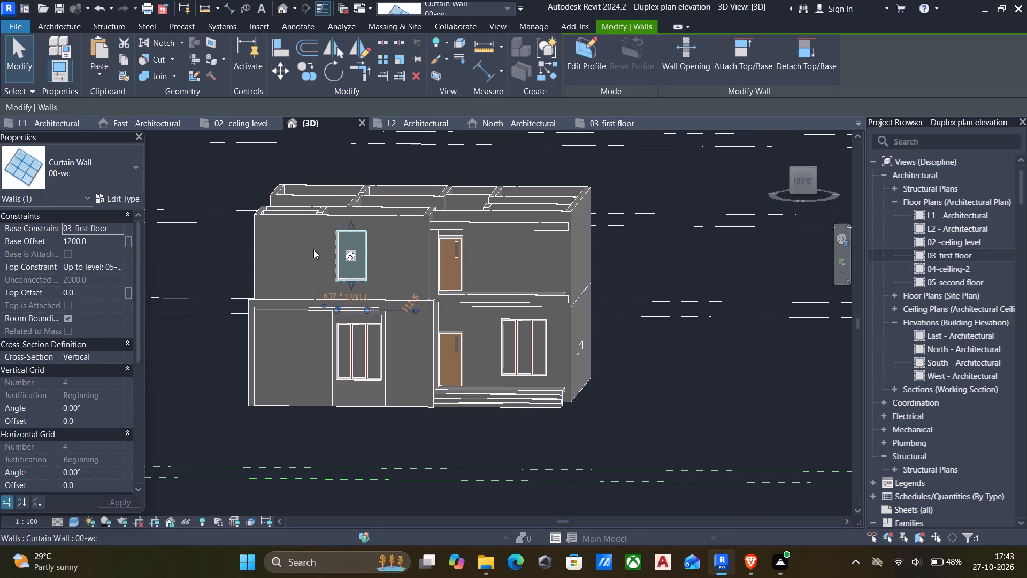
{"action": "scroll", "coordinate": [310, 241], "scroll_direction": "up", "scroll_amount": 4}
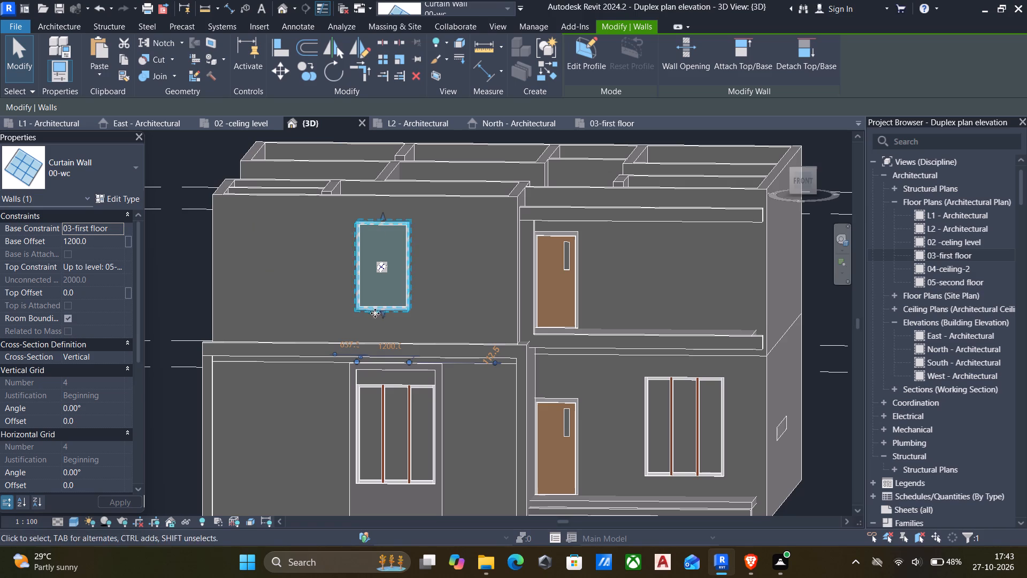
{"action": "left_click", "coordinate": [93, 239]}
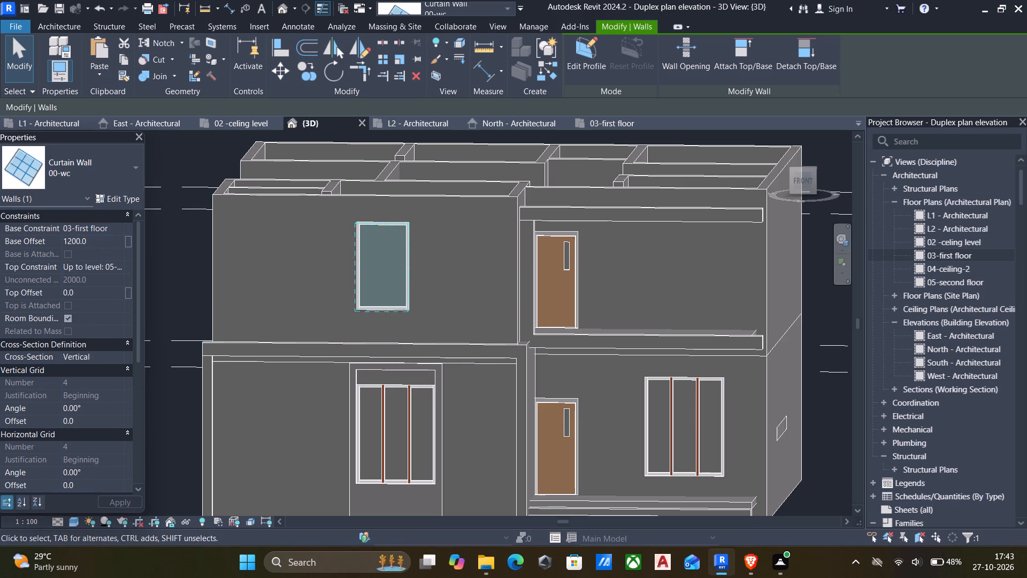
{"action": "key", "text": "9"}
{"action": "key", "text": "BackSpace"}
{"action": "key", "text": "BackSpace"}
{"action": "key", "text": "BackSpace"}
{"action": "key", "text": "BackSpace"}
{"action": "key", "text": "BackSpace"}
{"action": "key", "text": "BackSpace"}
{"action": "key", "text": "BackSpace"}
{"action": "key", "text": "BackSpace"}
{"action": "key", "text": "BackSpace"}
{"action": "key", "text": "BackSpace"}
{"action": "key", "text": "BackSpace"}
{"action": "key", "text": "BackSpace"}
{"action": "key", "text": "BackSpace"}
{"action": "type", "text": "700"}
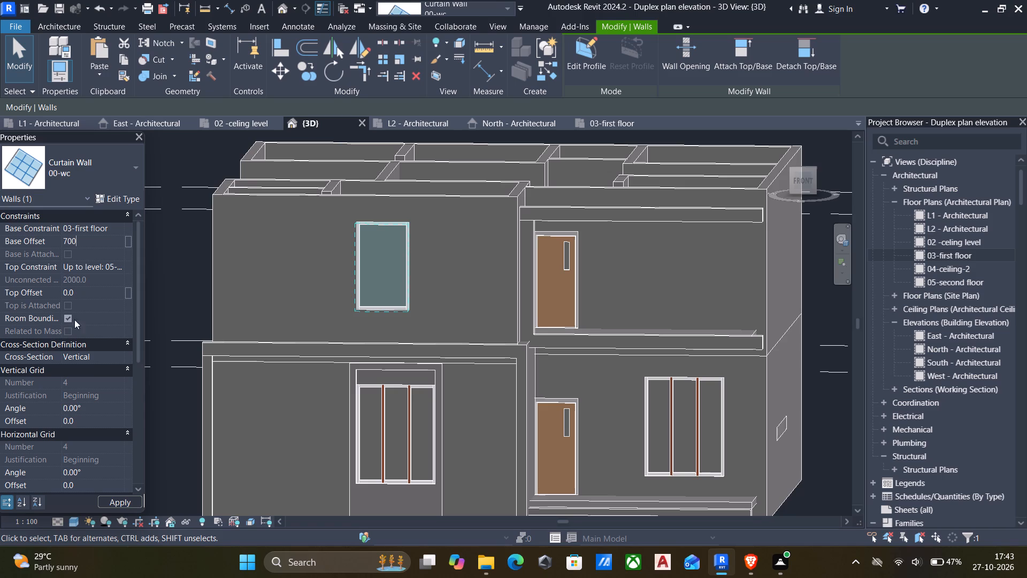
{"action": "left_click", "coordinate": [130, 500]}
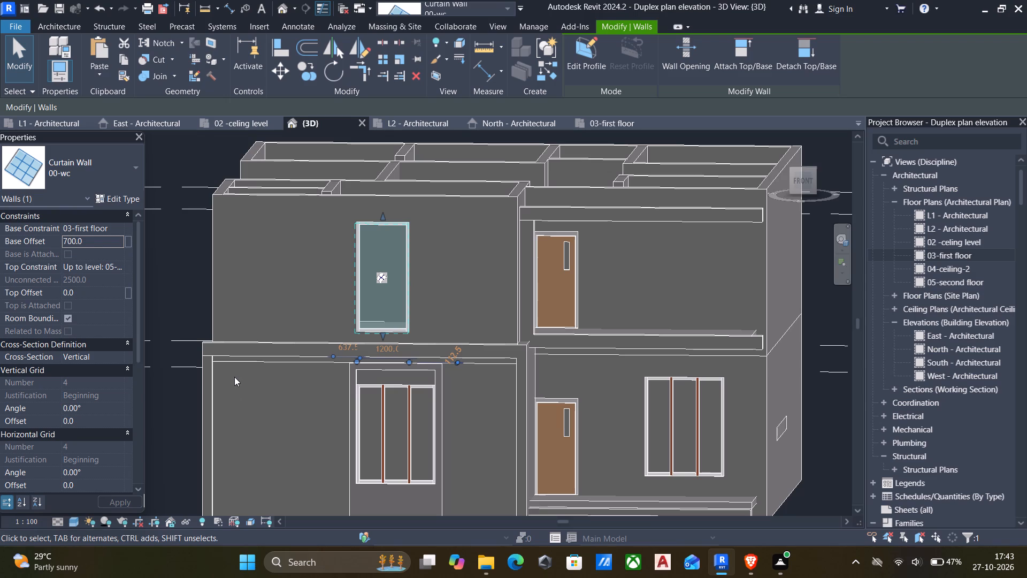
Set the first-floor curtain wall's base offset to 900 and its top offset to -300, and apply.
{"action": "left_click", "coordinate": [110, 239]}
{"action": "key", "text": "9"}
{"action": "key", "text": "0"}
{"action": "key", "text": "0"}
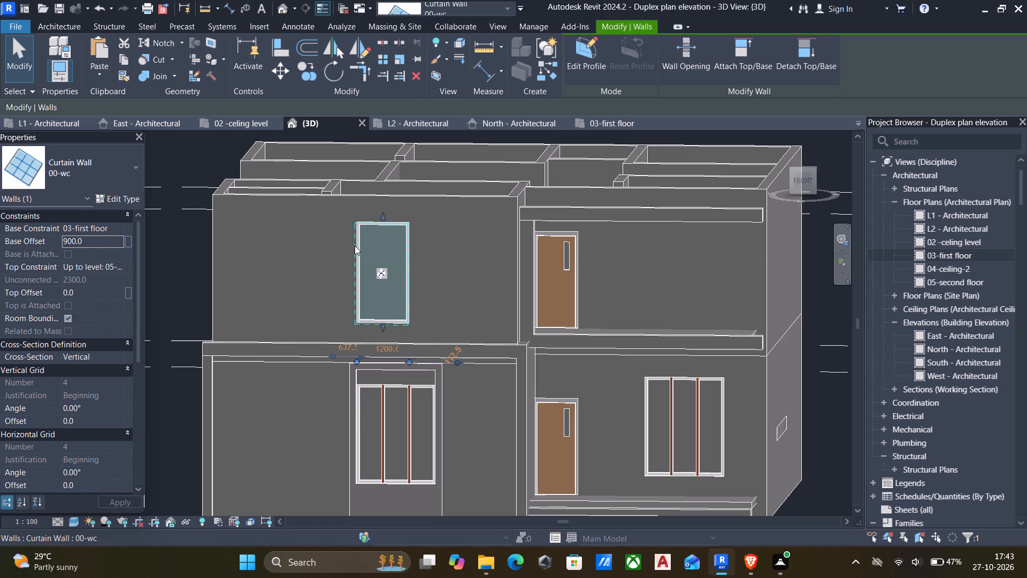
{"action": "left_click", "coordinate": [87, 290]}
{"action": "type", "text": "-300"}
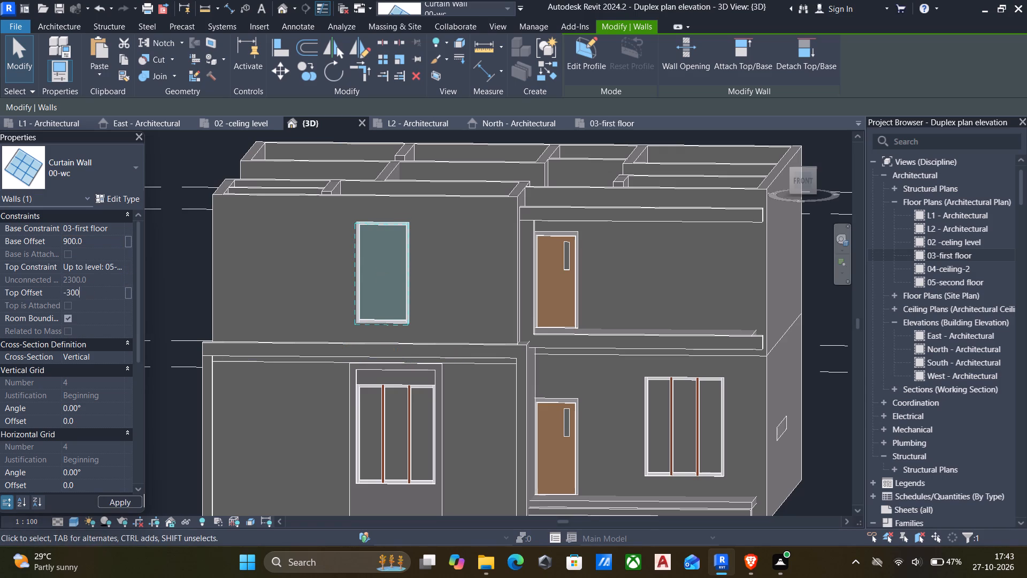
{"action": "left_click", "coordinate": [118, 501]}
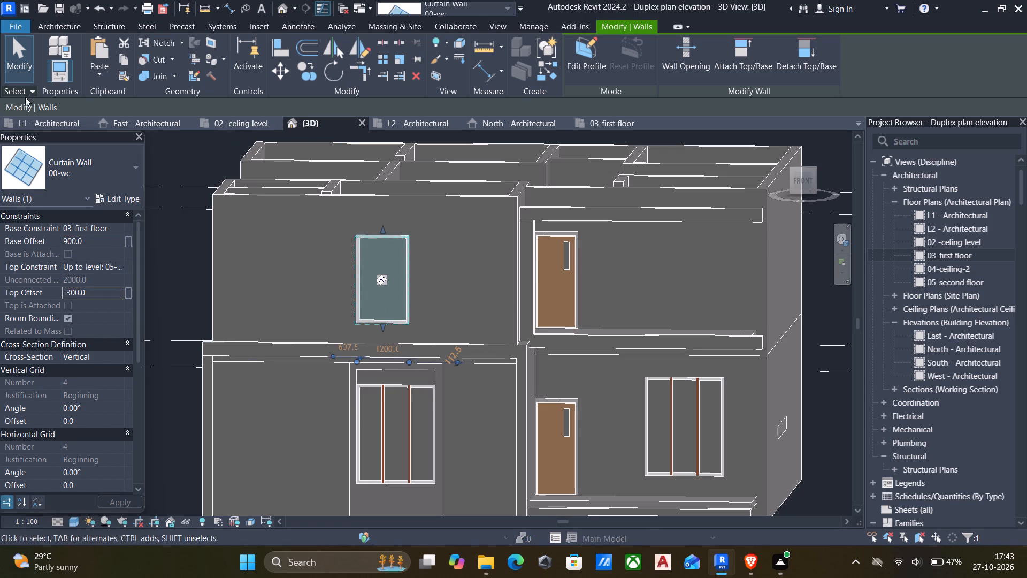
Add a vertical curtain grid line at the midpoint of the first-floor window, 600 from each side.
{"action": "left_click", "coordinate": [56, 25]}
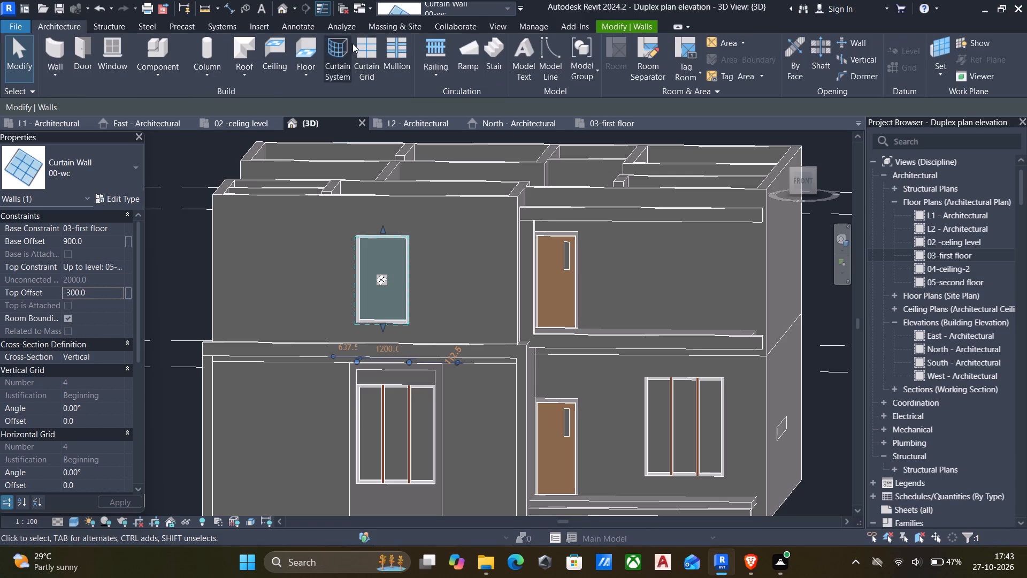
{"action": "left_click", "coordinate": [355, 55]}
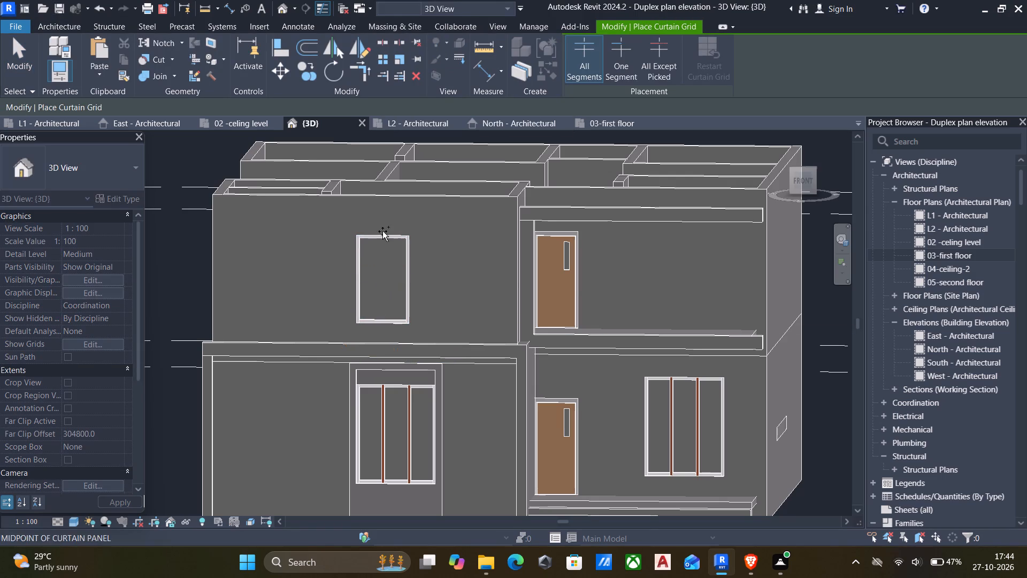
{"action": "left_click", "coordinate": [377, 237]}
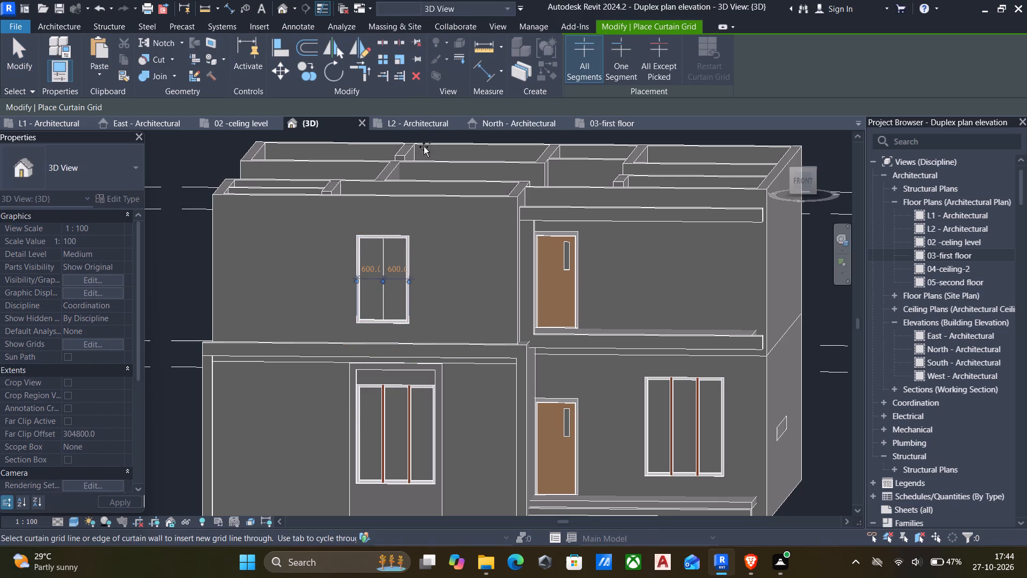
Place 65 x 125mm rectangular 2 mullions on all grid lines of the first-floor curtain-wall window.
{"action": "left_click", "coordinate": [304, 26]}
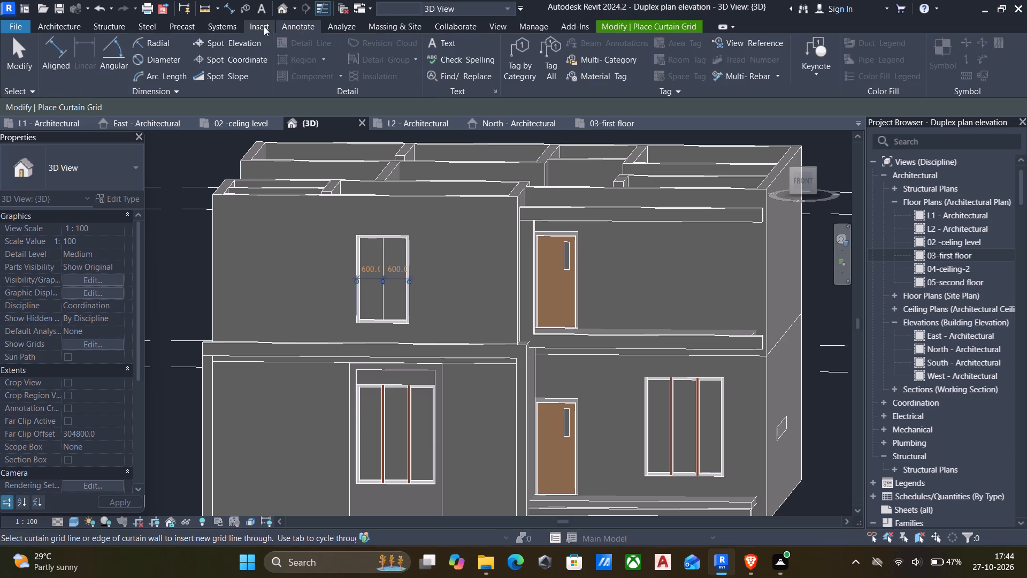
{"action": "left_click", "coordinate": [262, 26]}
{"action": "left_click", "coordinate": [48, 30]}
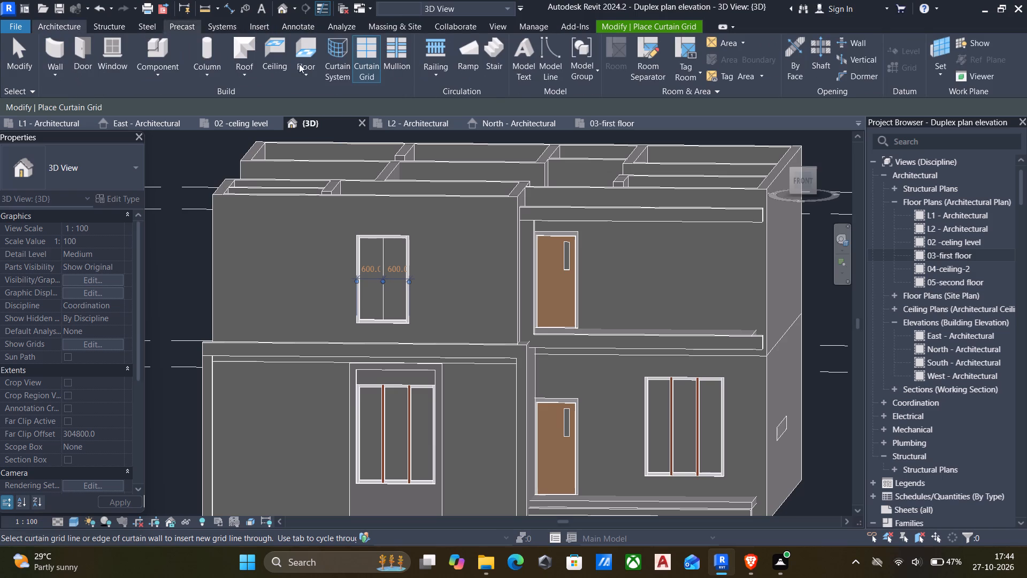
{"action": "left_click", "coordinate": [395, 57]}
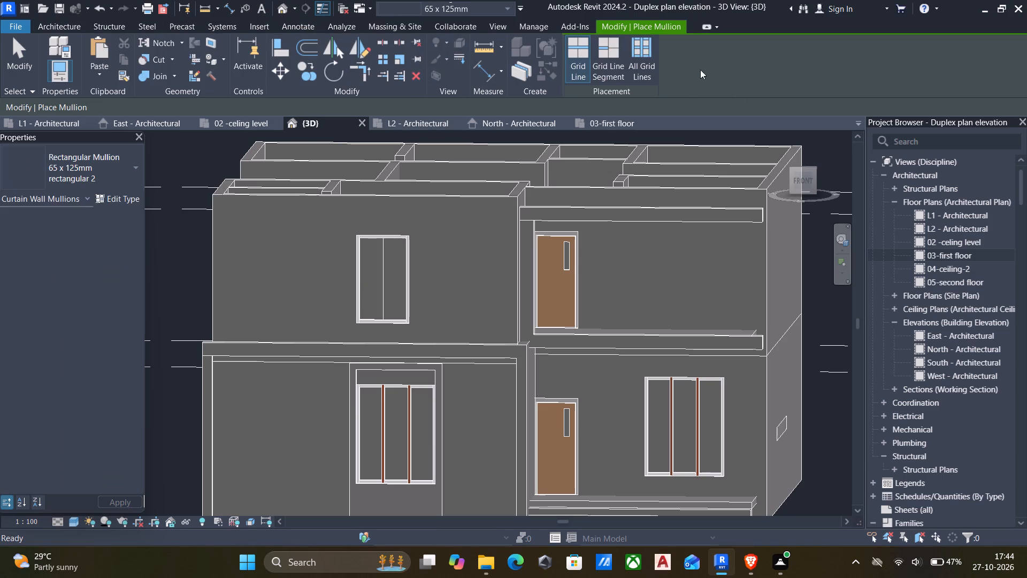
{"action": "left_click", "coordinate": [633, 48]}
{"action": "left_click", "coordinate": [384, 277]}
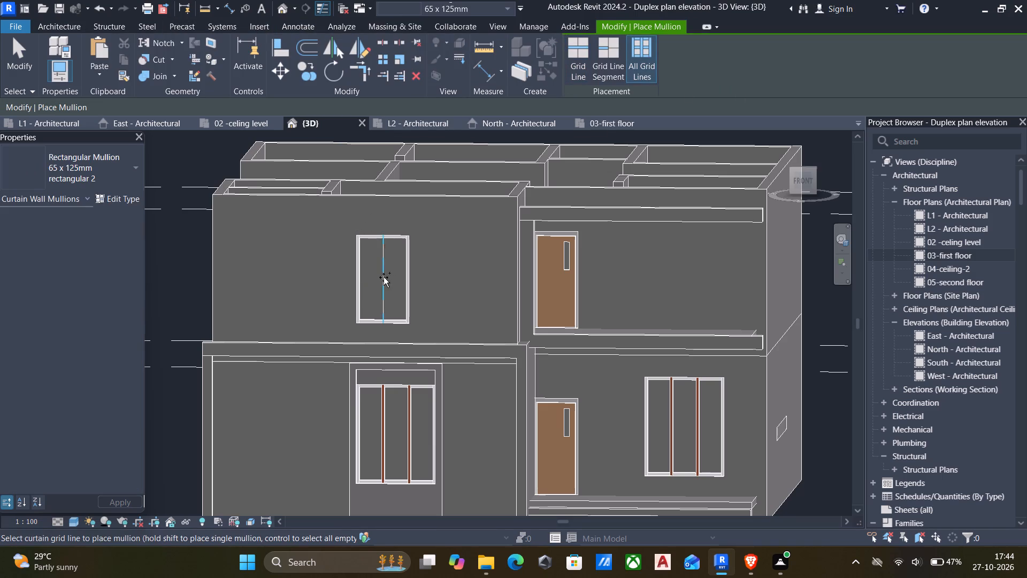
{"action": "scroll", "coordinate": [410, 304], "scroll_direction": "down", "scroll_amount": 6}
{"action": "key", "text": "Escape"}
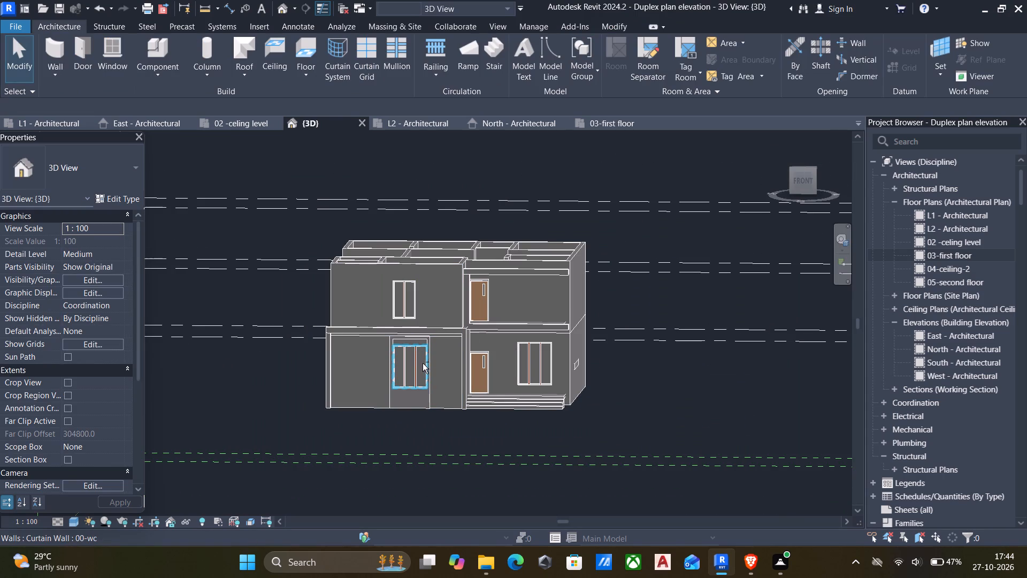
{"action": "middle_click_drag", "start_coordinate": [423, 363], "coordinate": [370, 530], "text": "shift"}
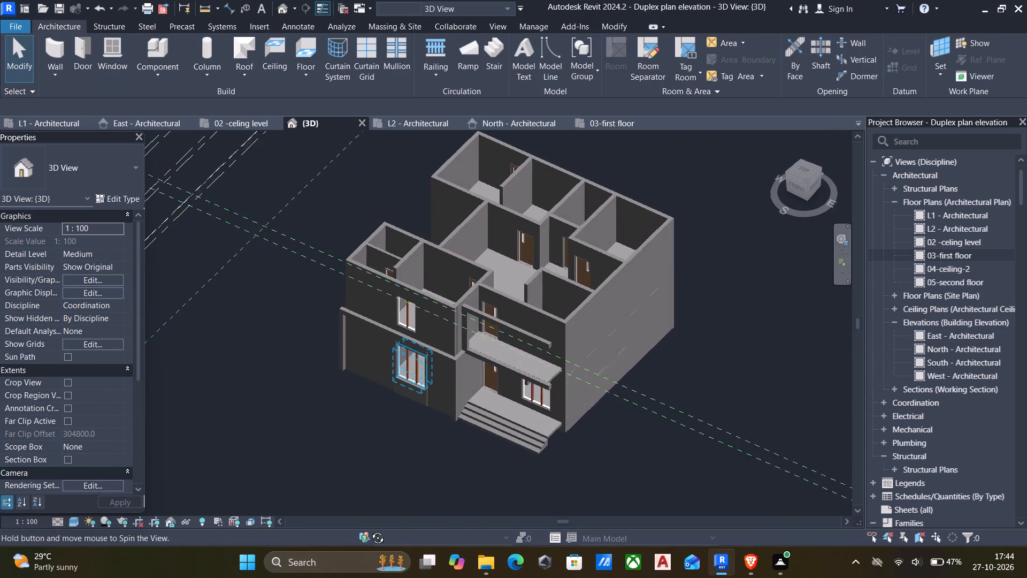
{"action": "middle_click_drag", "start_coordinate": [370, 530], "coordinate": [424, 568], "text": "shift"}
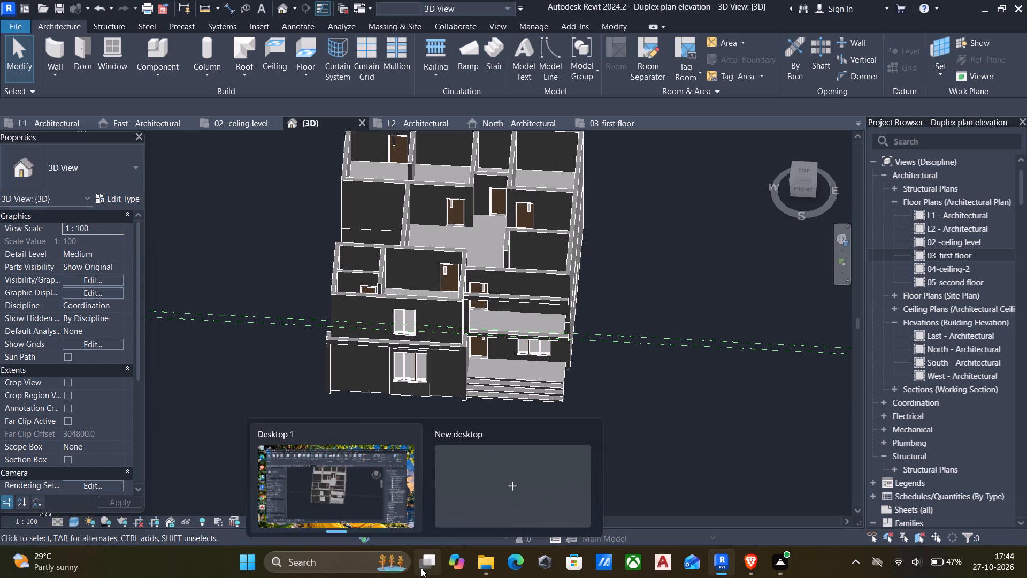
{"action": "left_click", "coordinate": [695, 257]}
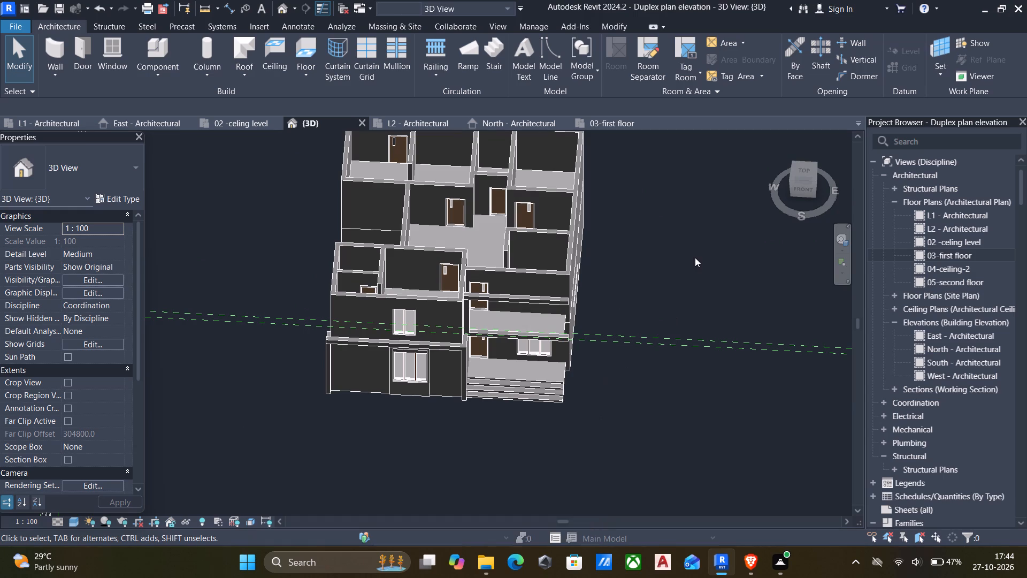
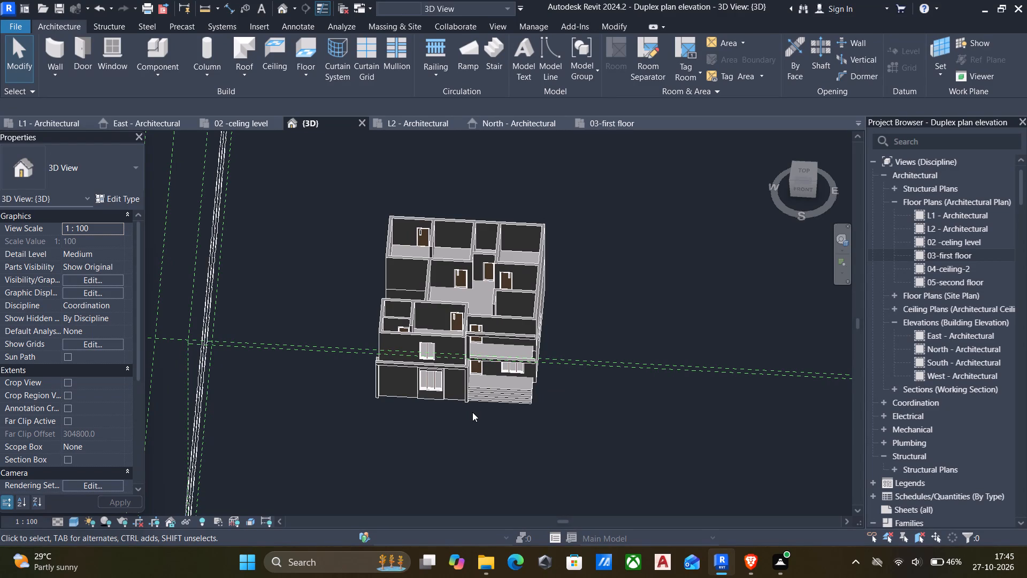
Examine the duplex's front facade, its windows, projecting frame and balcony from several angles in the 3D view.
{"action": "middle_click_drag", "start_coordinate": [472, 412], "coordinate": [394, 313], "text": "shift"}
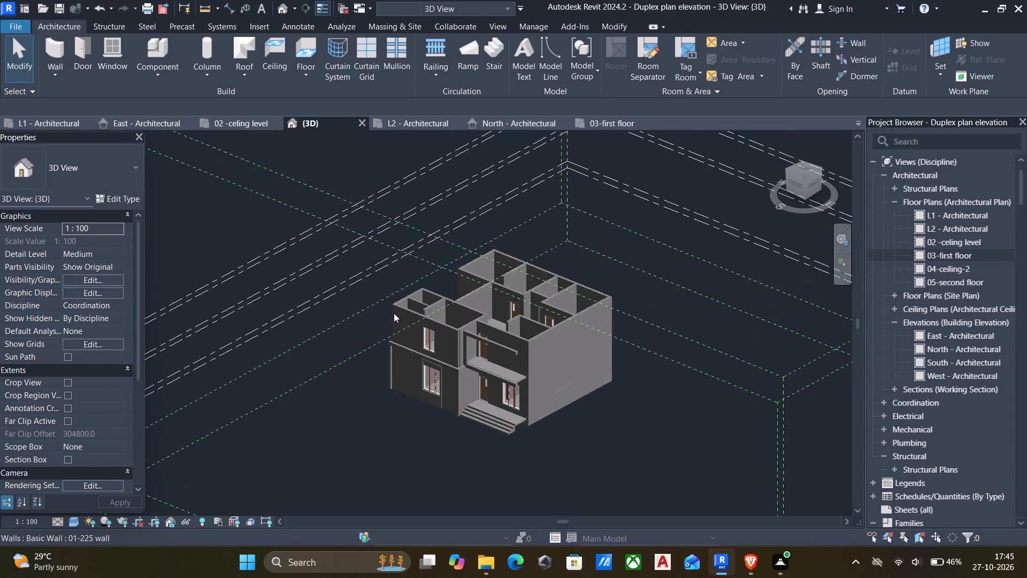
{"action": "scroll", "coordinate": [402, 384], "scroll_direction": "up", "scroll_amount": 5}
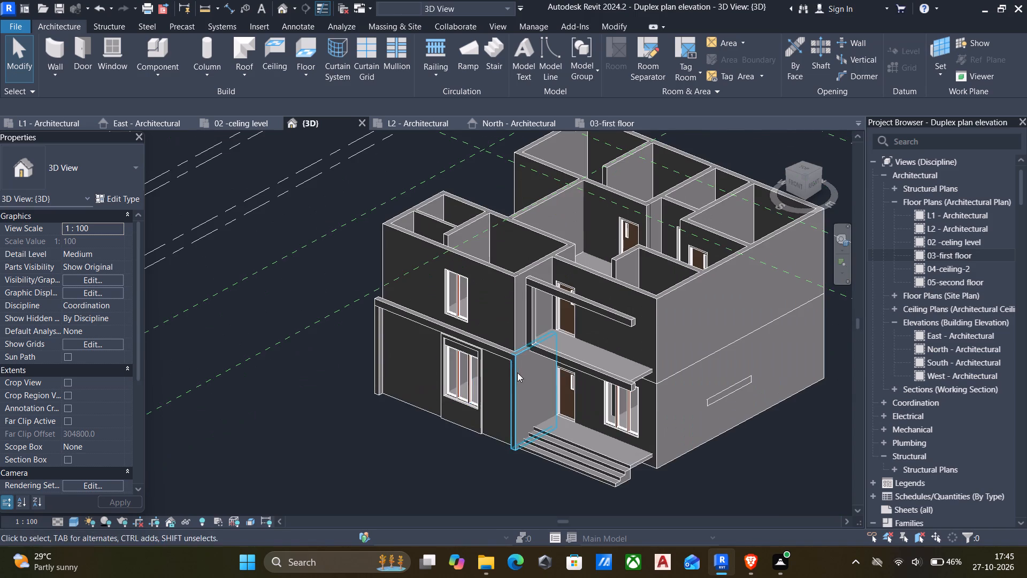
{"action": "scroll", "coordinate": [518, 372], "scroll_direction": "down", "scroll_amount": 6}
{"action": "middle_click_drag", "start_coordinate": [518, 372], "coordinate": [519, 364], "text": "shift"}
{"action": "scroll", "coordinate": [519, 364], "scroll_direction": "up", "scroll_amount": 4}
{"action": "scroll", "coordinate": [484, 366], "scroll_direction": "down", "scroll_amount": 1}
{"action": "middle_click_drag", "start_coordinate": [484, 366], "coordinate": [574, 364]}
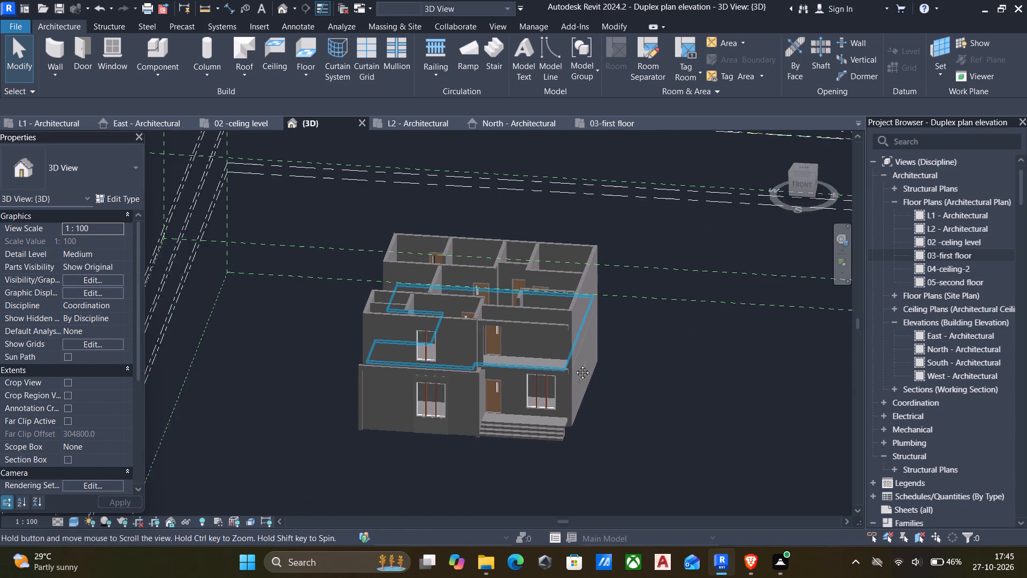
{"action": "middle_click_drag", "start_coordinate": [574, 364], "coordinate": [594, 364]}
{"action": "middle_click_drag", "start_coordinate": [594, 364], "coordinate": [553, 371], "text": "shift"}
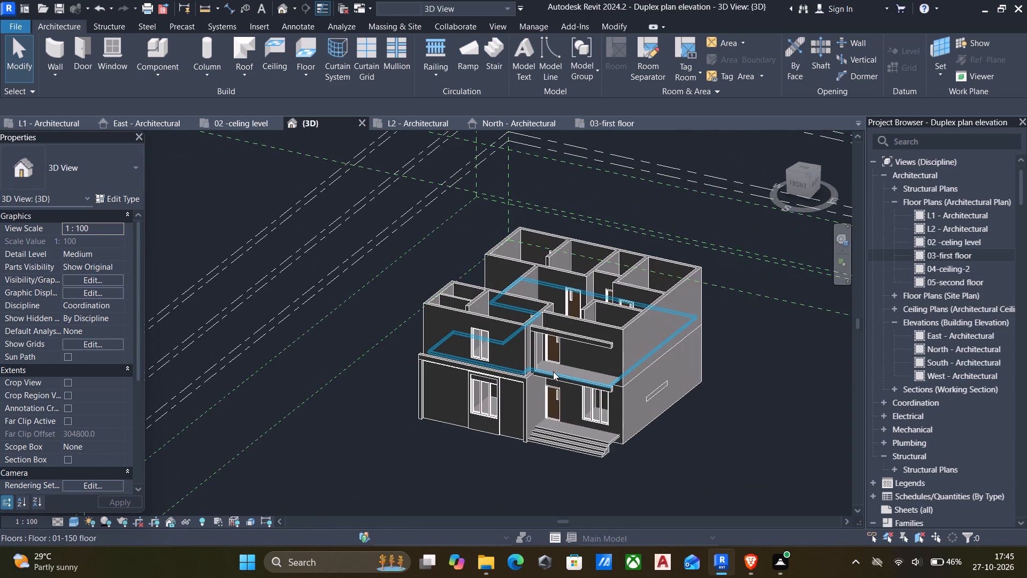
{"action": "scroll", "coordinate": [553, 371], "scroll_direction": "up", "scroll_amount": 2}
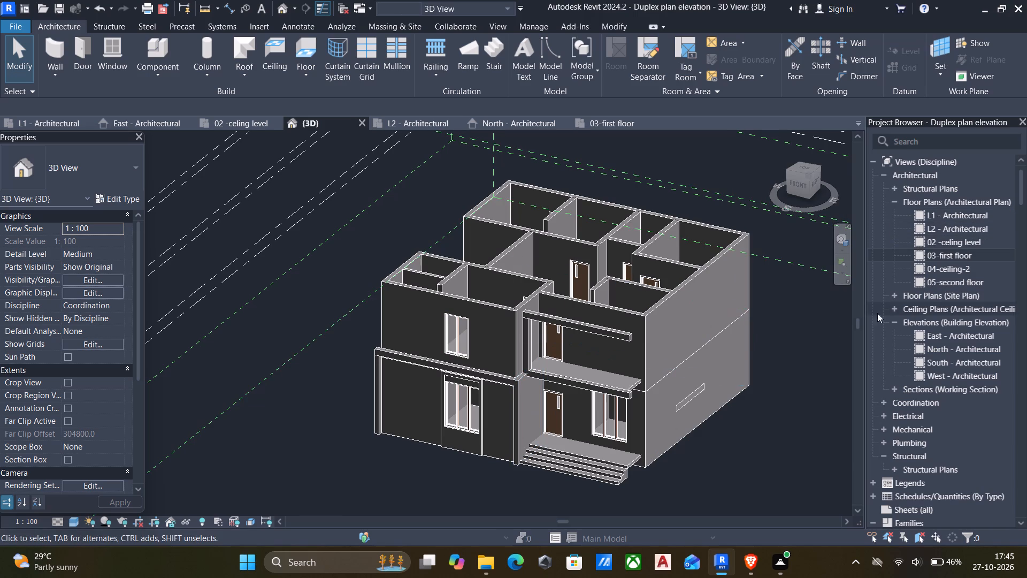
Start a new in-place model component from the 03-first floor plan.
{"action": "double_click", "coordinate": [922, 252]}
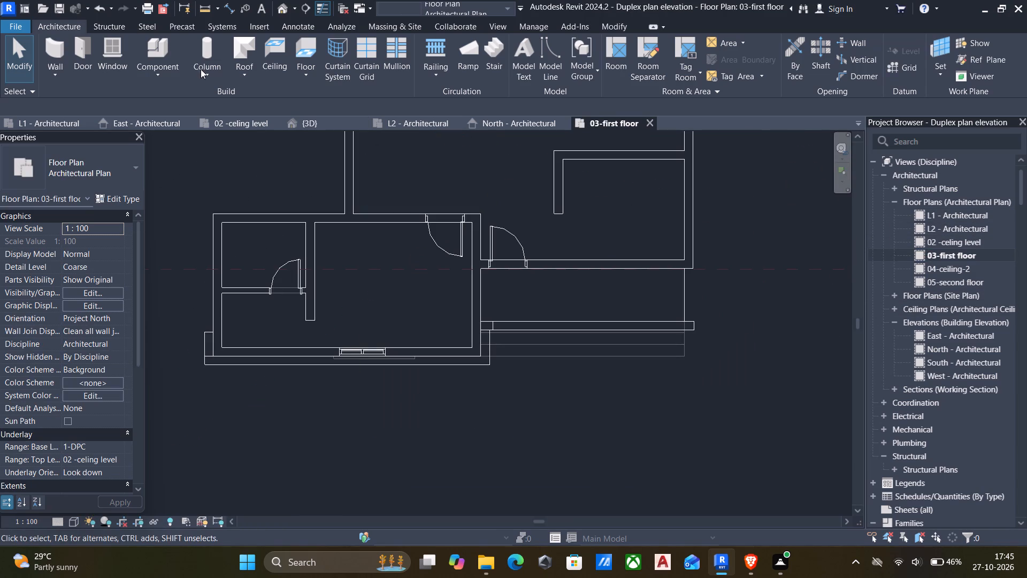
{"action": "left_click", "coordinate": [166, 70]}
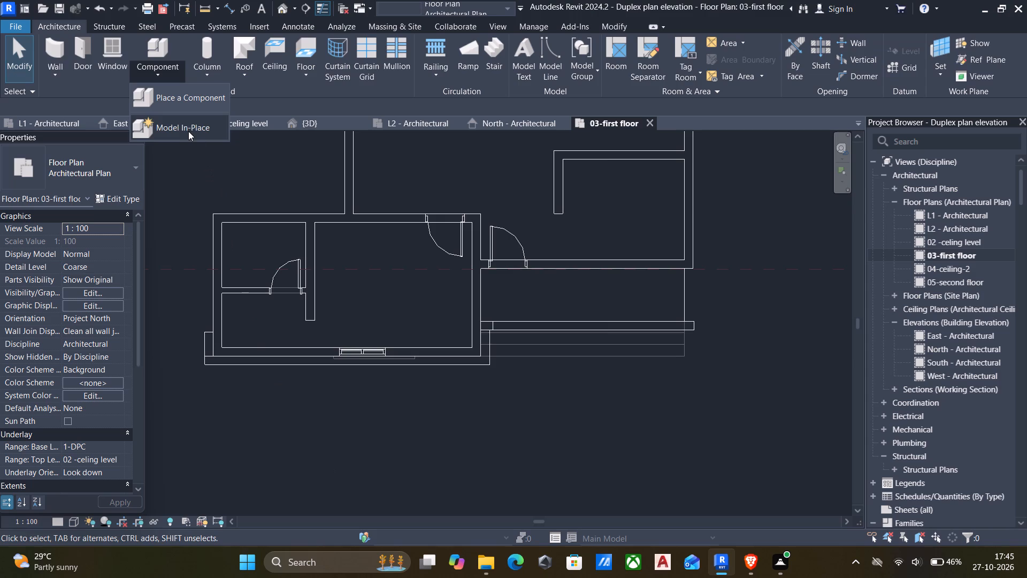
{"action": "left_click", "coordinate": [188, 130]}
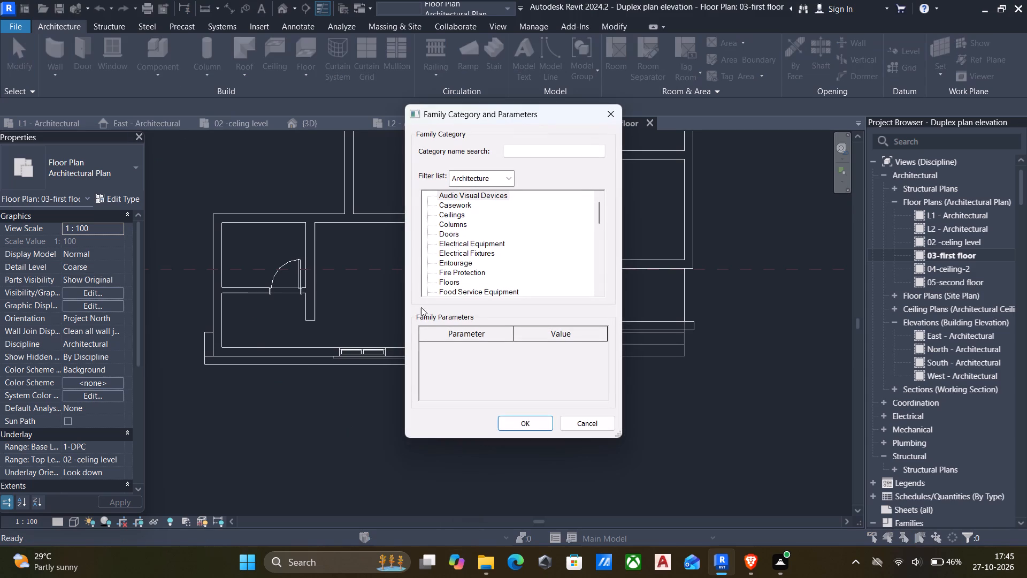
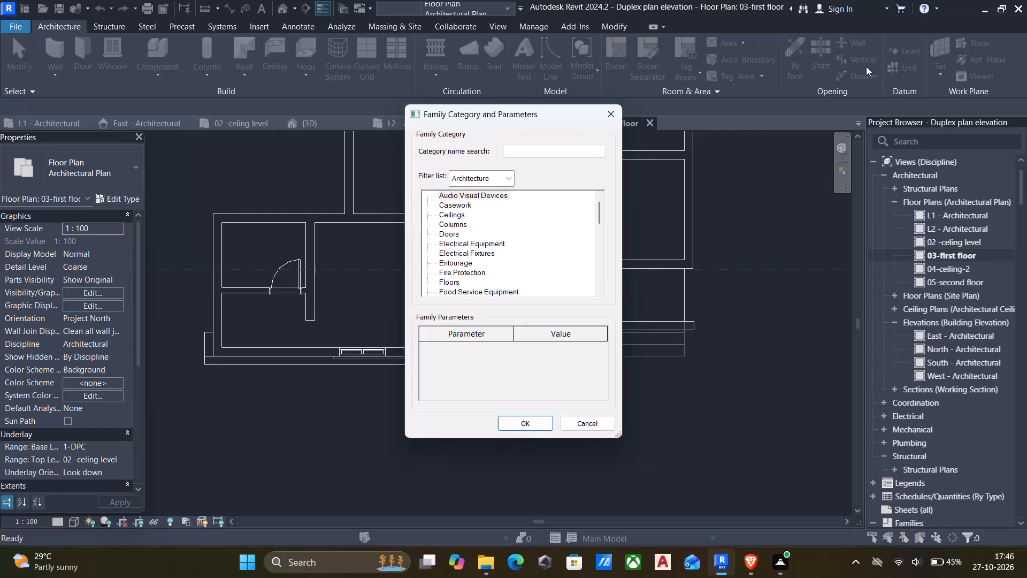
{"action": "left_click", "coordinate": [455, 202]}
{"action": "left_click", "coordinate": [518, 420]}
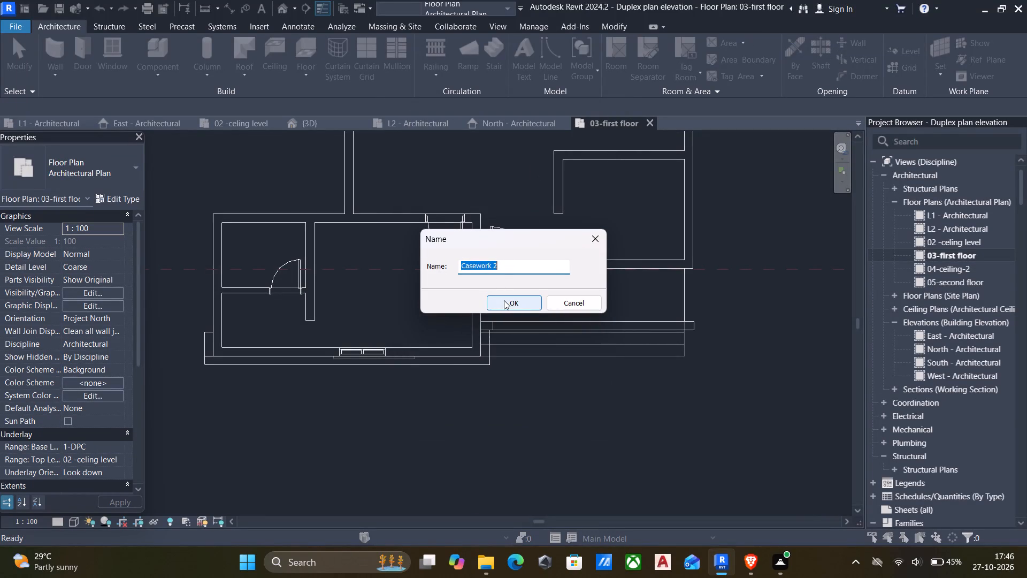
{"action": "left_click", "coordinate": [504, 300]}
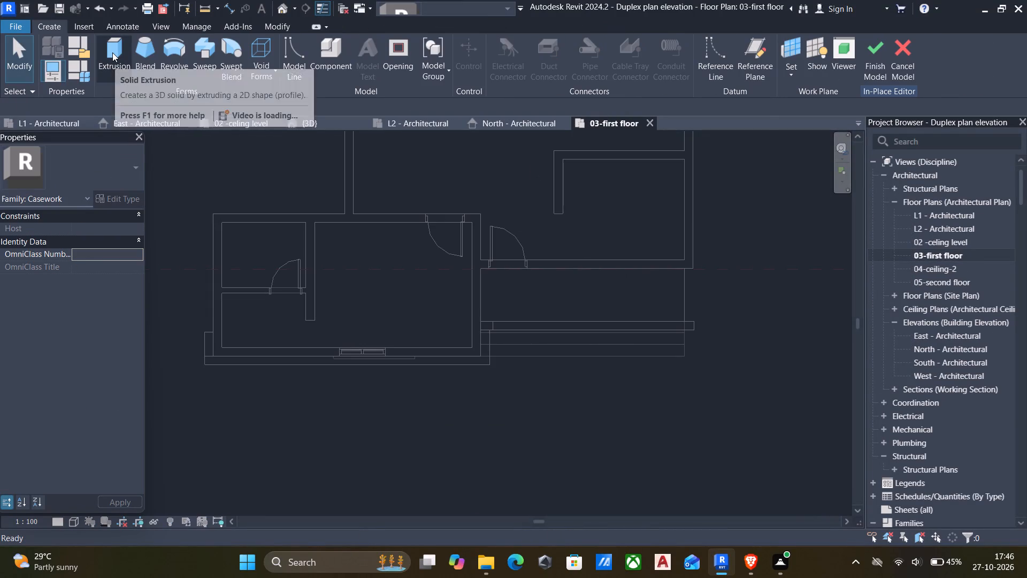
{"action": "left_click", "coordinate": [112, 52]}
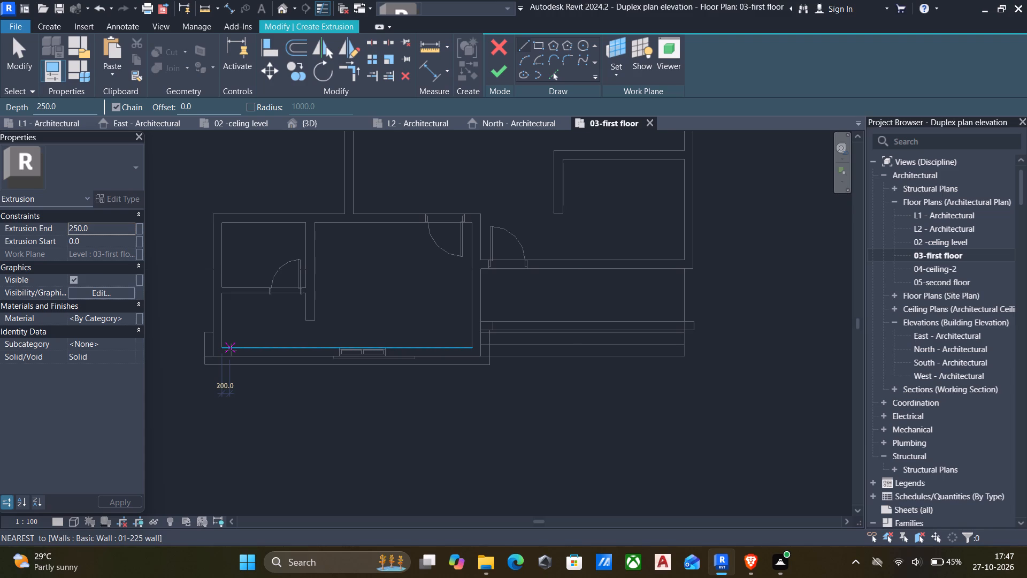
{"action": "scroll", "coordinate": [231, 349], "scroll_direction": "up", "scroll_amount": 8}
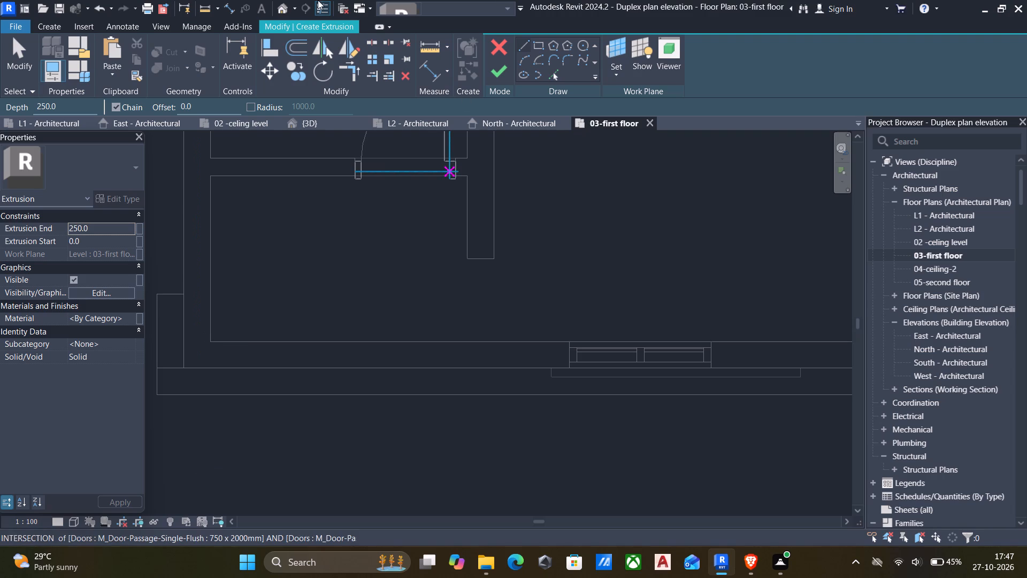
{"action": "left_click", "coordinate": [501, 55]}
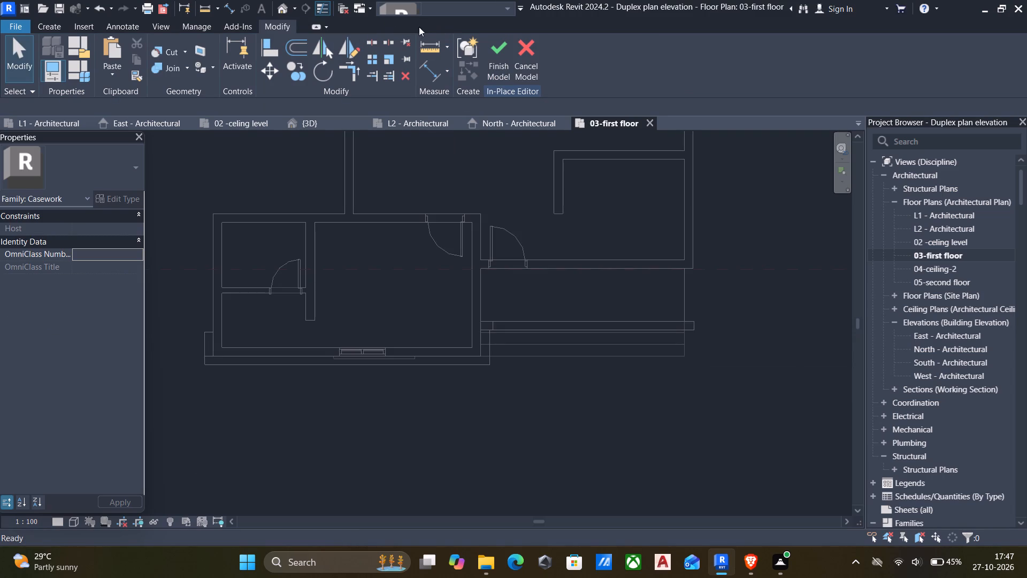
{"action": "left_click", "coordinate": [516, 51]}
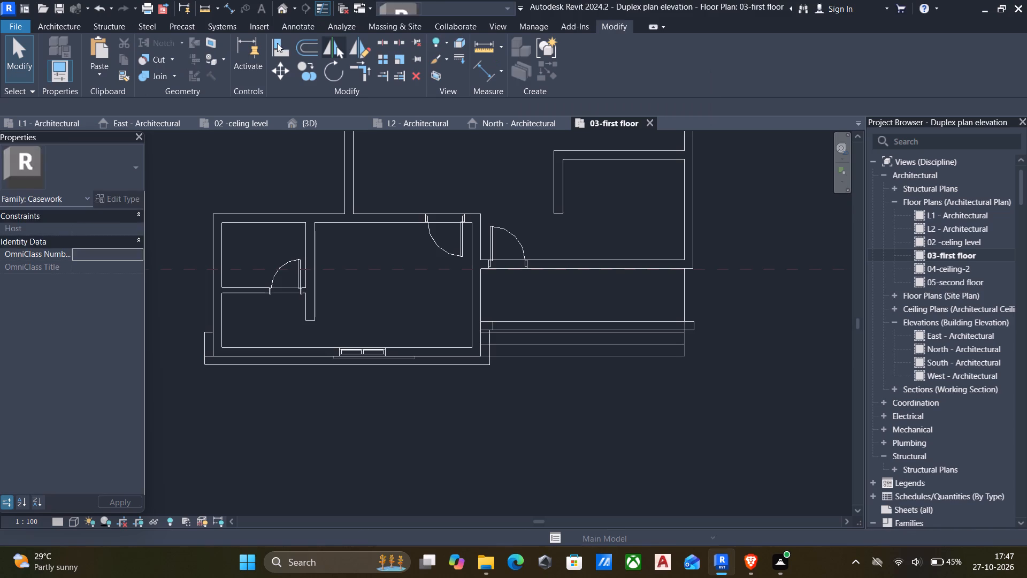
Examine the duplex's front facade around the first-floor window, projecting frame and balcony in the 3D view.
{"action": "left_click", "coordinate": [282, 9]}
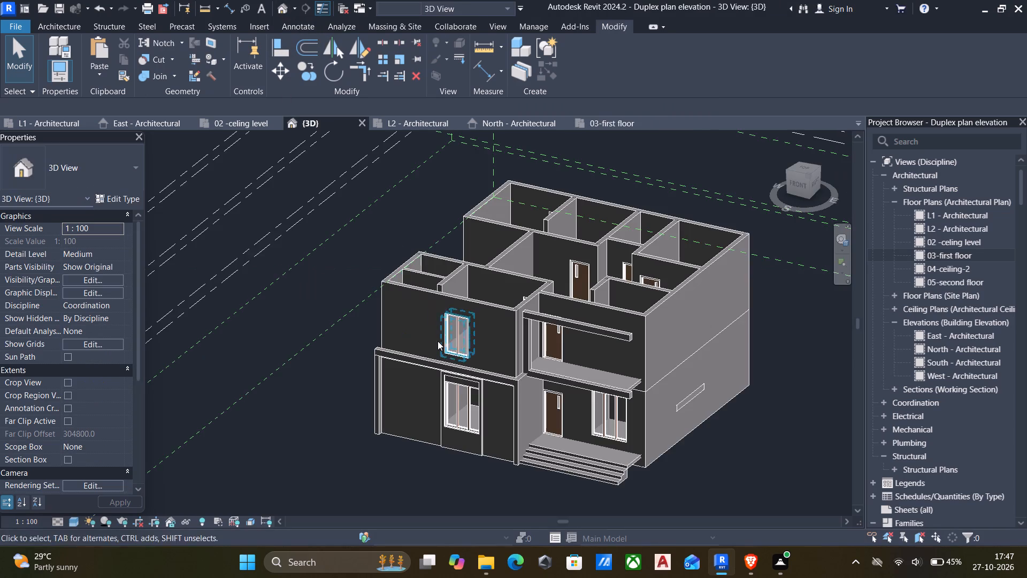
{"action": "scroll", "coordinate": [438, 341], "scroll_direction": "up", "scroll_amount": 6}
{"action": "scroll", "coordinate": [535, 300], "scroll_direction": "down", "scroll_amount": 5}
{"action": "middle_click_drag", "start_coordinate": [545, 302], "coordinate": [521, 239]}
{"action": "scroll", "coordinate": [521, 273], "scroll_direction": "up", "scroll_amount": 4}
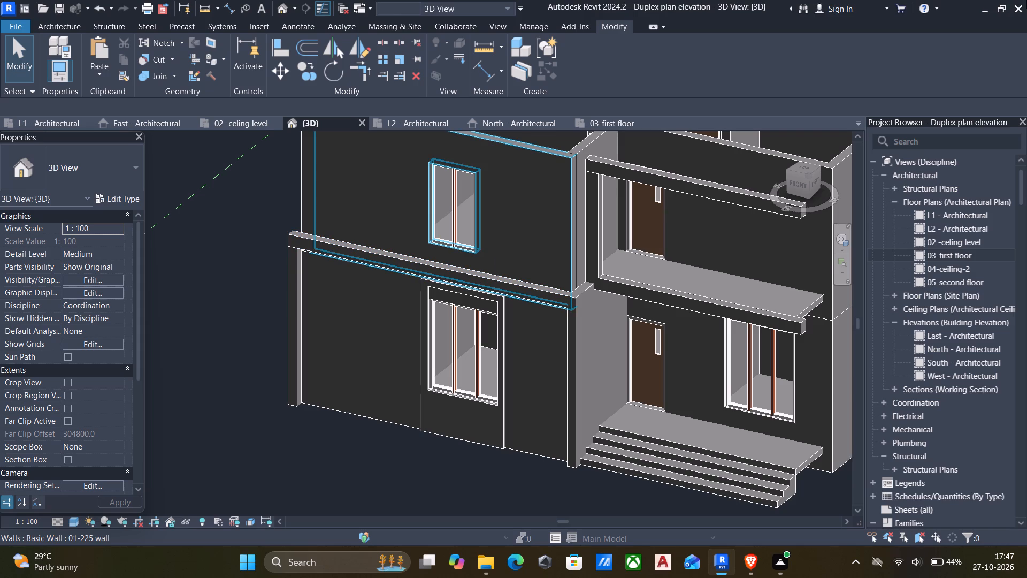
{"action": "scroll", "coordinate": [457, 379], "scroll_direction": "down", "scroll_amount": 7}
{"action": "middle_click_drag", "start_coordinate": [472, 378], "coordinate": [416, 401]}
{"action": "scroll", "coordinate": [418, 404], "scroll_direction": "up", "scroll_amount": 1}
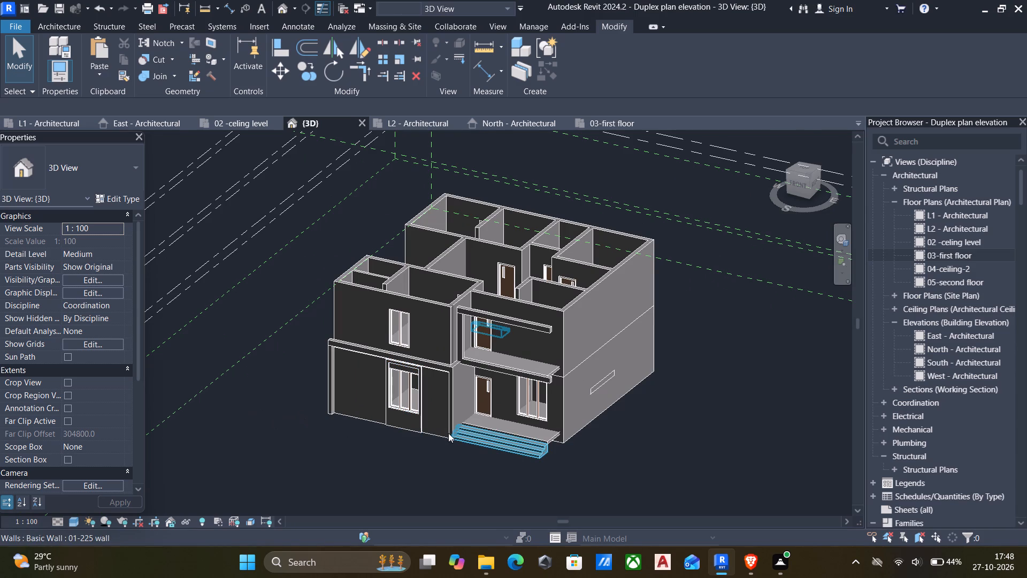
{"action": "scroll", "coordinate": [410, 446], "scroll_direction": "up", "scroll_amount": 3}
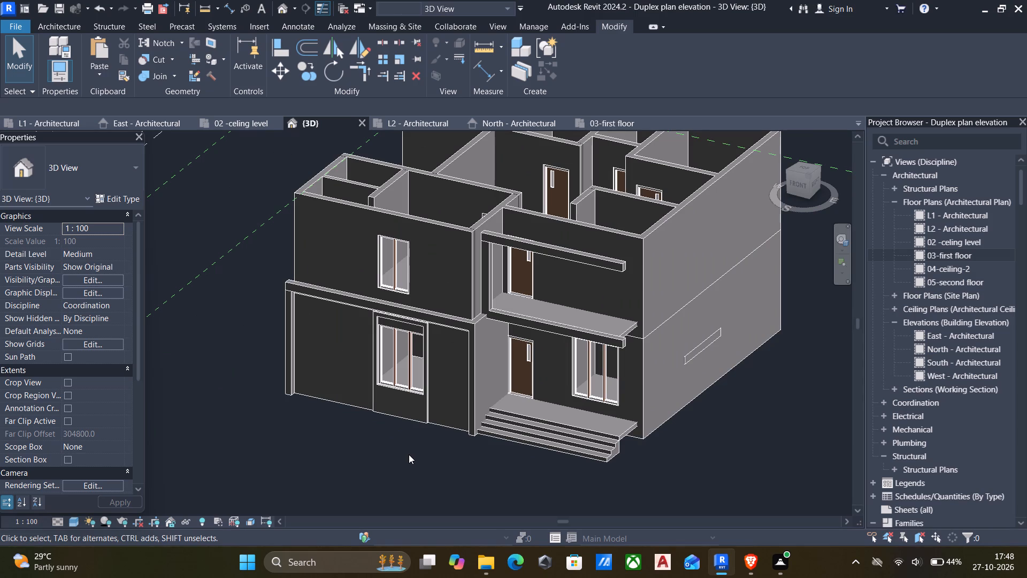
Start a new in-place model component in the Casework category from the 3D view, keeping the default name.
{"action": "left_click", "coordinate": [48, 22]}
{"action": "left_click", "coordinate": [162, 78]}
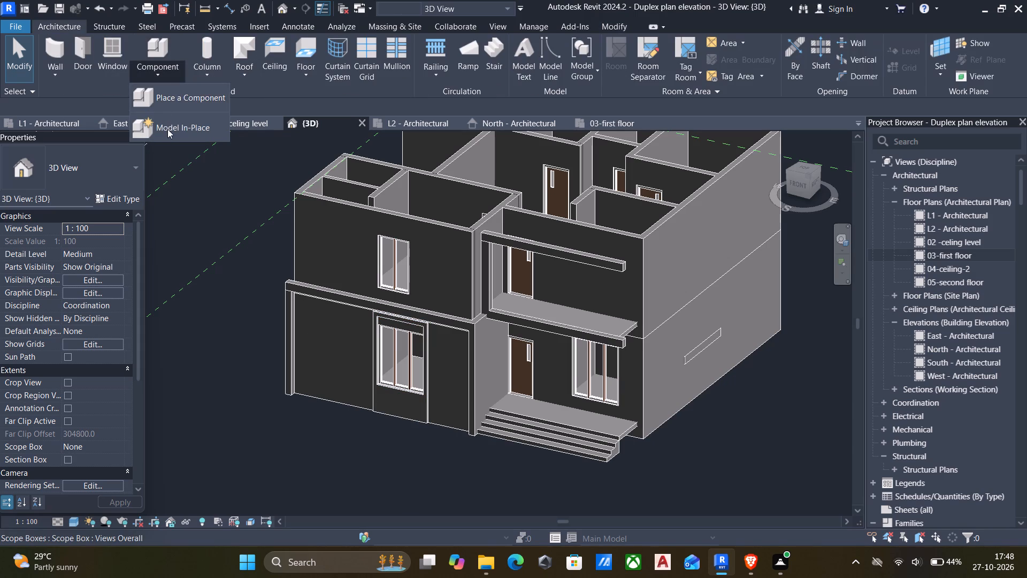
{"action": "left_click", "coordinate": [167, 129]}
{"action": "left_click", "coordinate": [461, 204]}
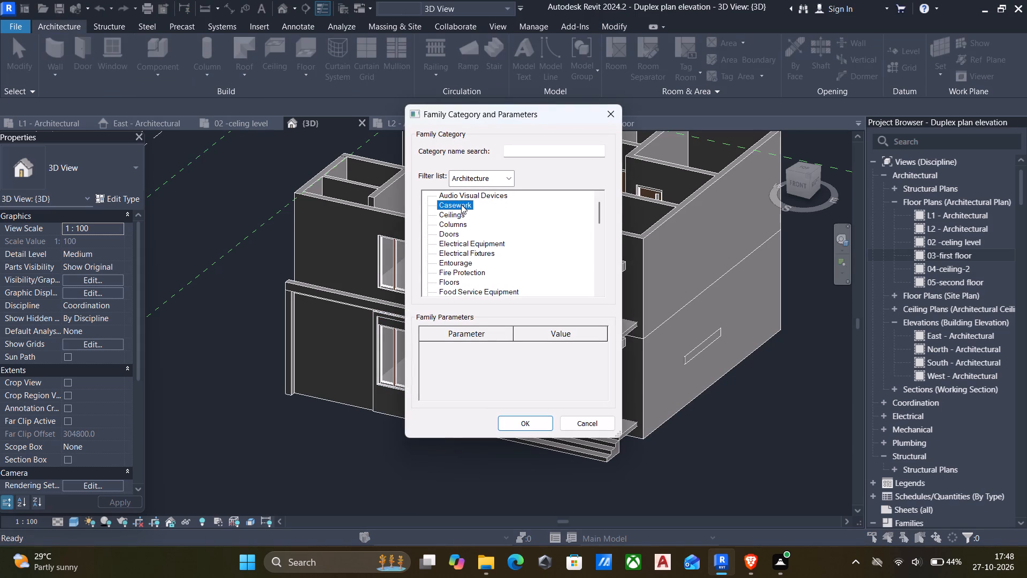
{"action": "left_click", "coordinate": [508, 420]}
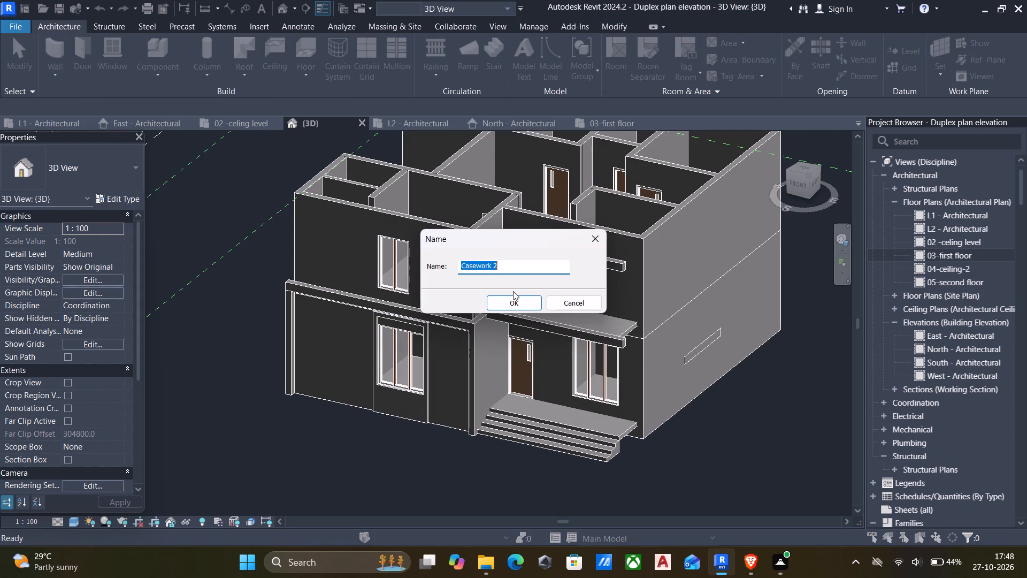
{"action": "left_click", "coordinate": [513, 300]}
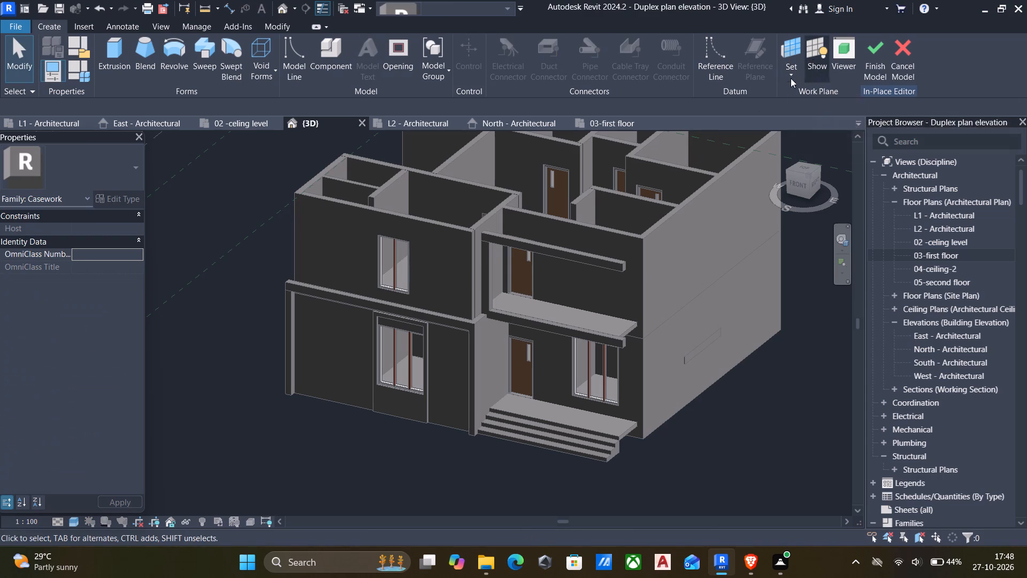
Start a solid extrusion using the face of the first-floor front wall above the projecting frame as work plane.
{"action": "left_click", "coordinate": [788, 79]}
{"action": "left_click", "coordinate": [794, 128]}
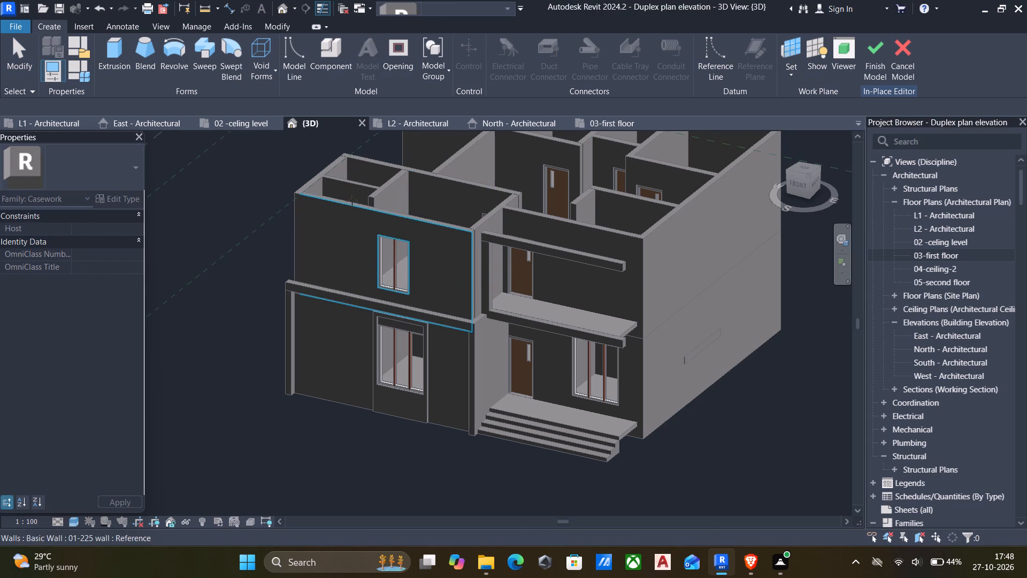
{"action": "left_click", "coordinate": [352, 203]}
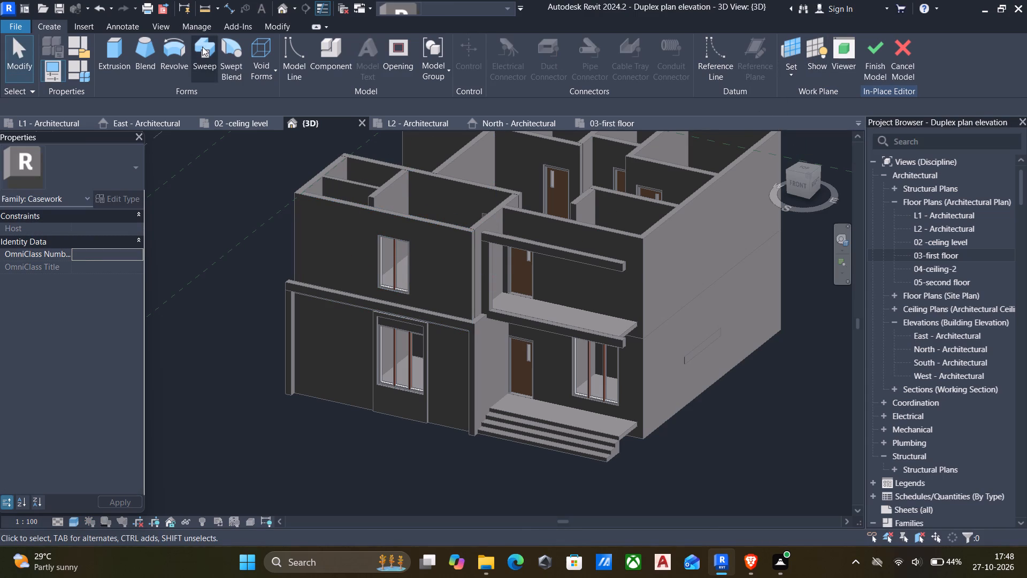
{"action": "left_click", "coordinate": [116, 46]}
{"action": "left_click", "coordinate": [610, 76]}
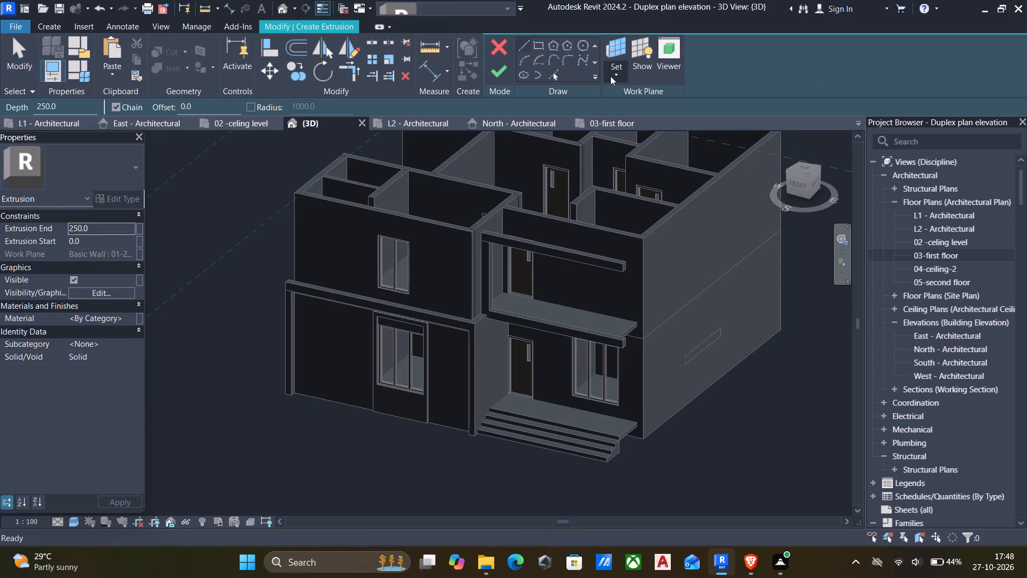
{"action": "left_click", "coordinate": [656, 124]}
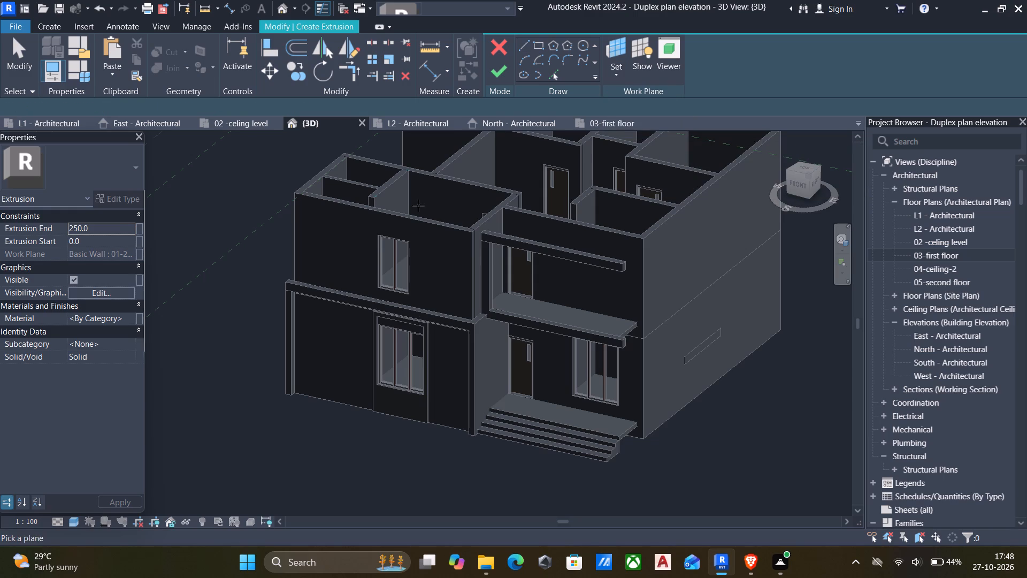
{"action": "left_click", "coordinate": [367, 211]}
From the front view, sketch a 6925 by 3350 mm rectangle covering the first-floor front wall above the projecting frame.
{"action": "left_click", "coordinate": [536, 43]}
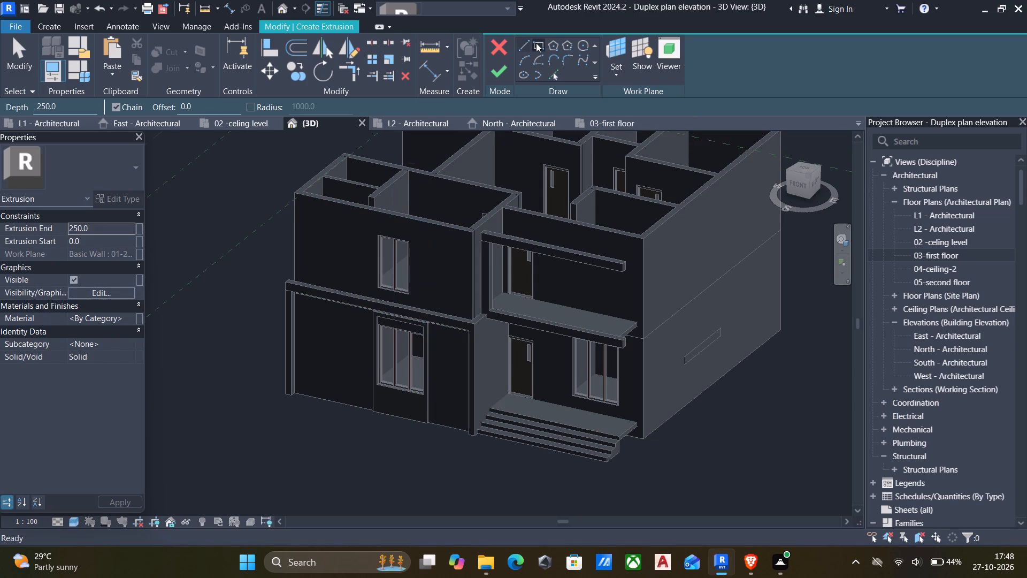
{"action": "left_click", "coordinate": [803, 185]}
{"action": "scroll", "coordinate": [377, 242], "scroll_direction": "up", "scroll_amount": 4}
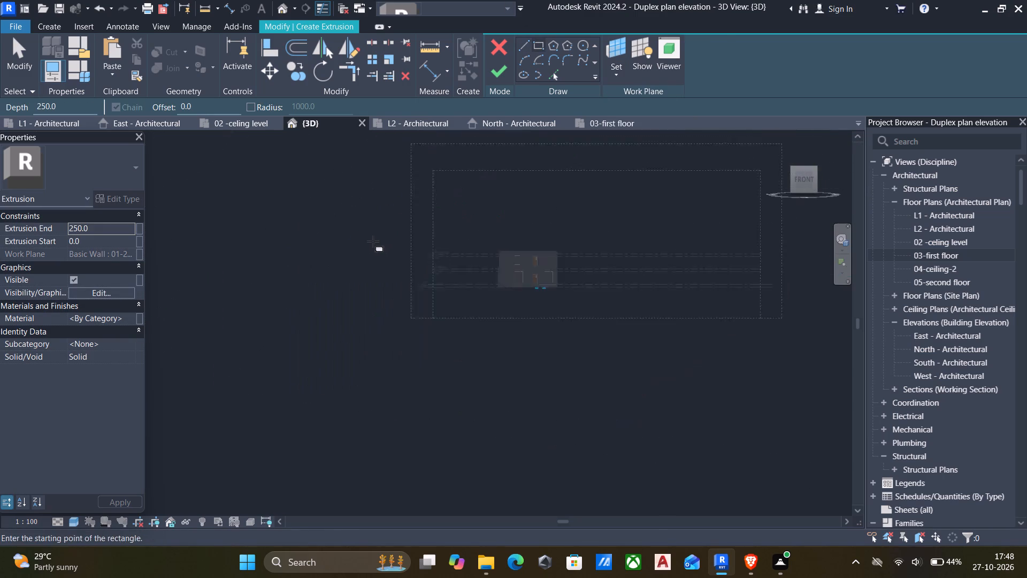
{"action": "scroll", "coordinate": [162, 419], "scroll_direction": "up", "scroll_amount": 6}
{"action": "scroll", "coordinate": [377, 257], "scroll_direction": "up", "scroll_amount": 6}
{"action": "middle_click_drag", "start_coordinate": [321, 360], "coordinate": [341, 274]}
{"action": "scroll", "coordinate": [333, 300], "scroll_direction": "up", "scroll_amount": 3}
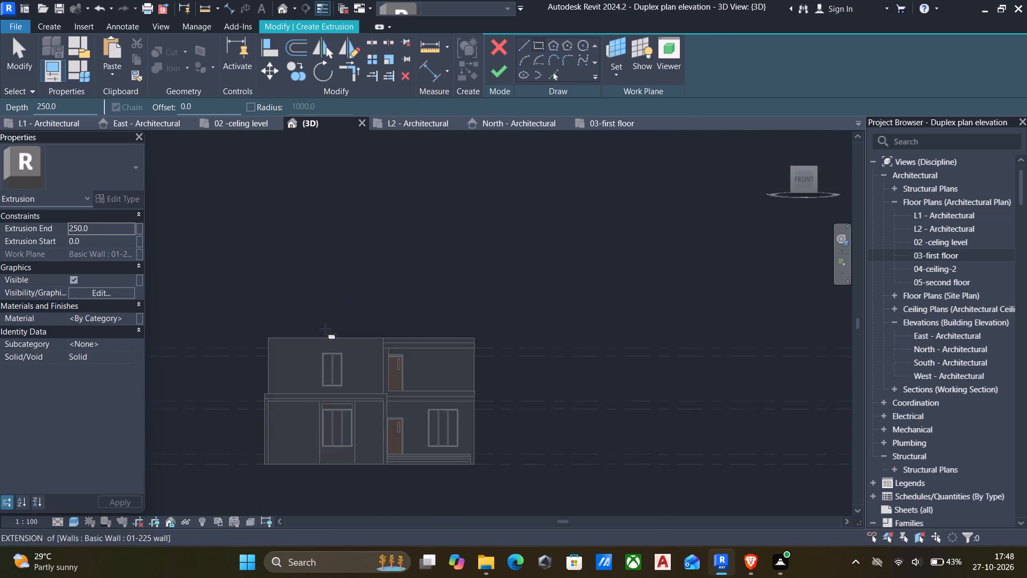
{"action": "scroll", "coordinate": [325, 329], "scroll_direction": "up", "scroll_amount": 3}
{"action": "scroll", "coordinate": [244, 355], "scroll_direction": "down", "scroll_amount": 3}
{"action": "middle_click_drag", "start_coordinate": [244, 358], "coordinate": [183, 352]}
{"action": "scroll", "coordinate": [191, 396], "scroll_direction": "down", "scroll_amount": 1}
{"action": "middle_click_drag", "start_coordinate": [191, 396], "coordinate": [371, 340]}
{"action": "scroll", "coordinate": [379, 326], "scroll_direction": "up", "scroll_amount": 7}
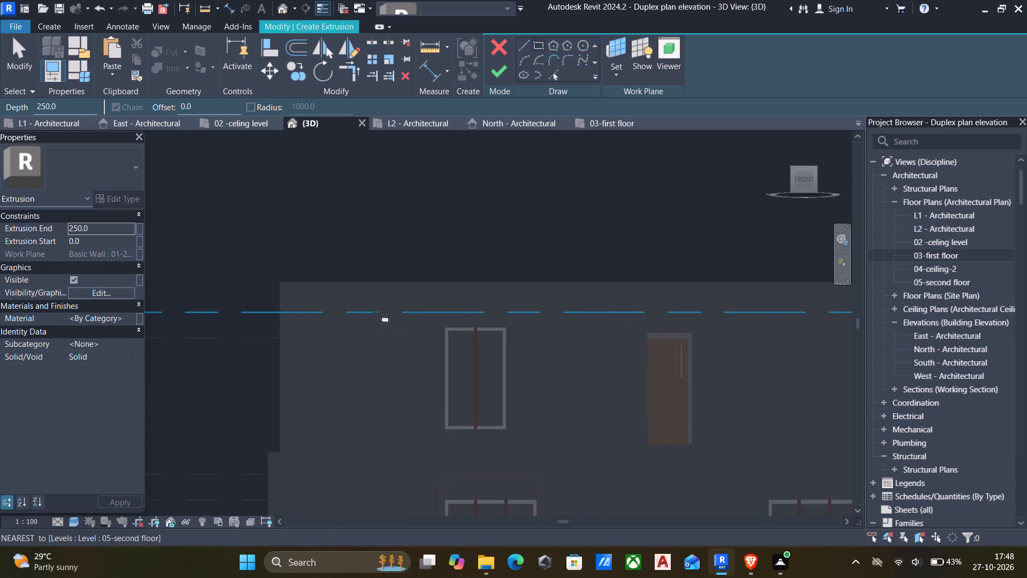
{"action": "left_click", "coordinate": [264, 276]}
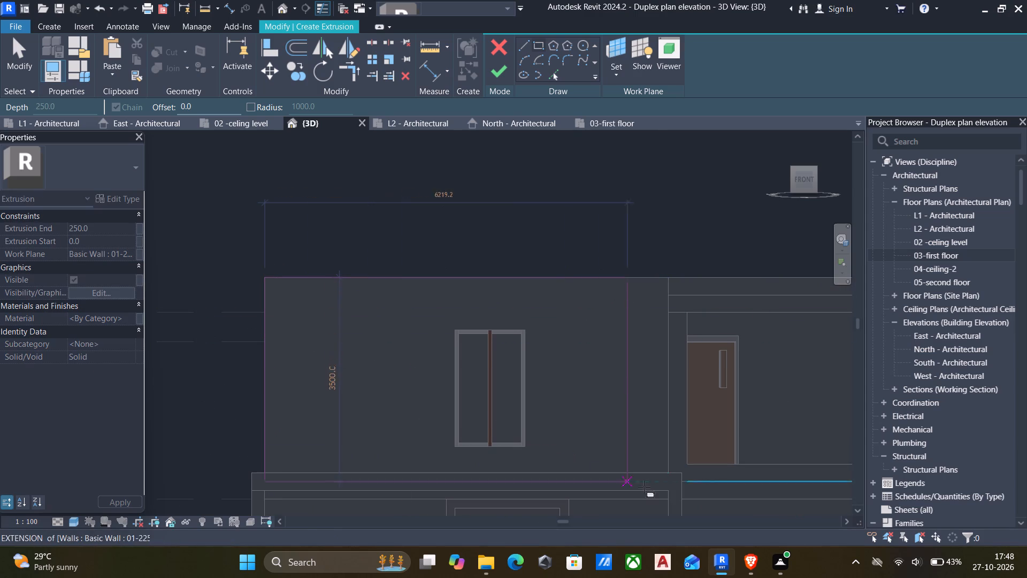
{"action": "left_click", "coordinate": [666, 472]}
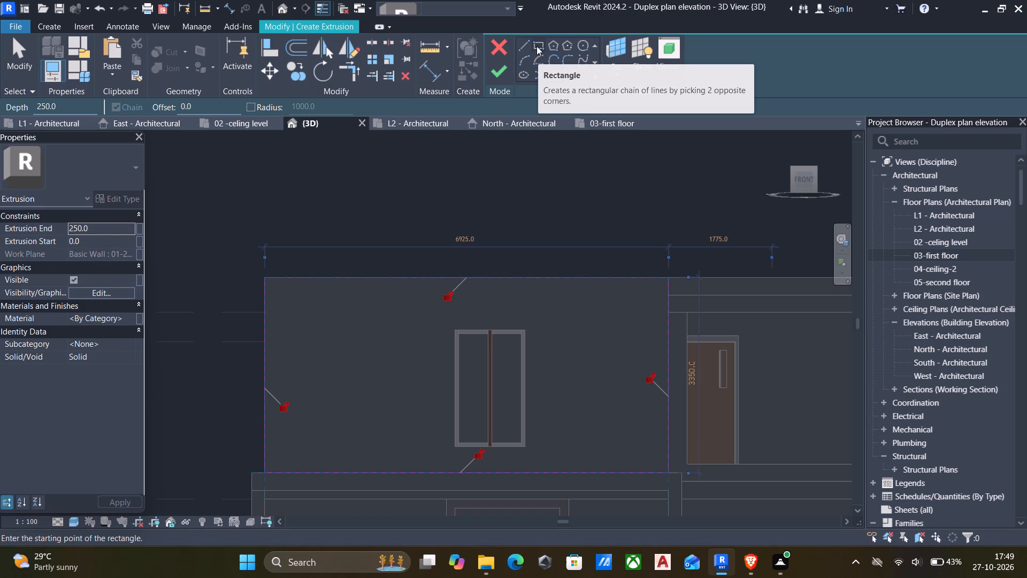
Set the extrusion end to 25 mm and finish the wall-covering extrusion.
{"action": "left_click", "coordinate": [97, 229]}
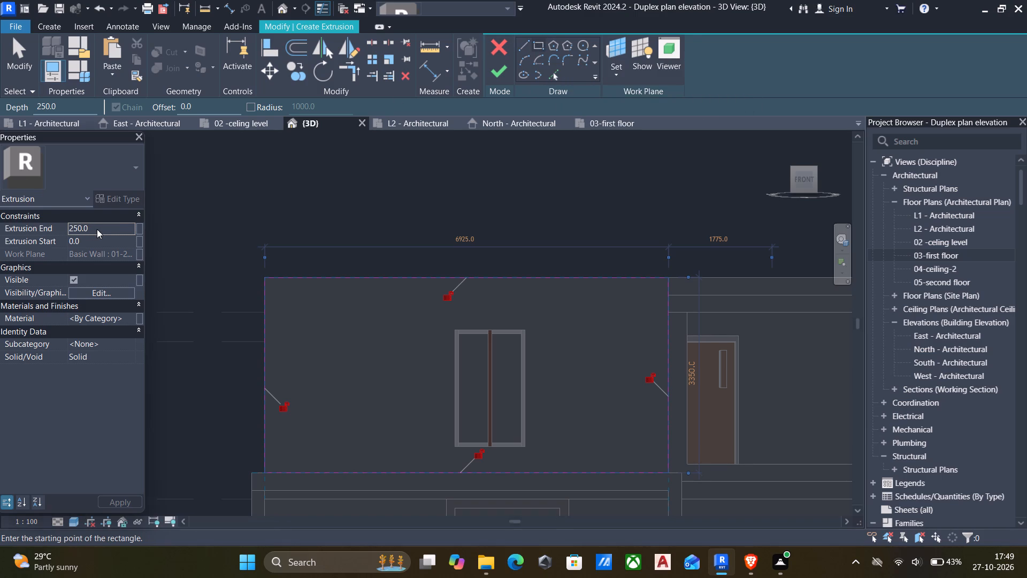
{"action": "type", "text": "25"}
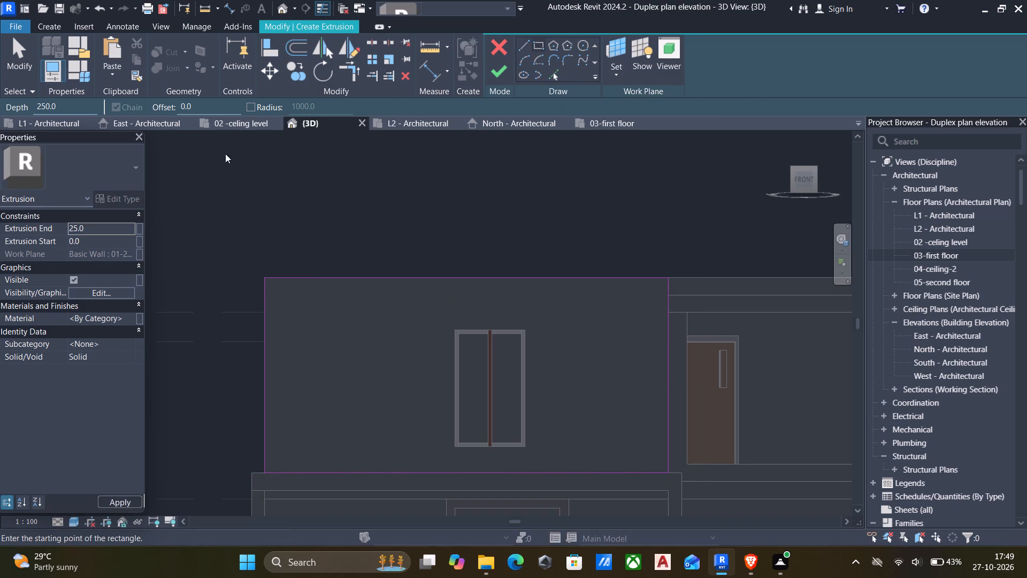
{"action": "left_click", "coordinate": [501, 75]}
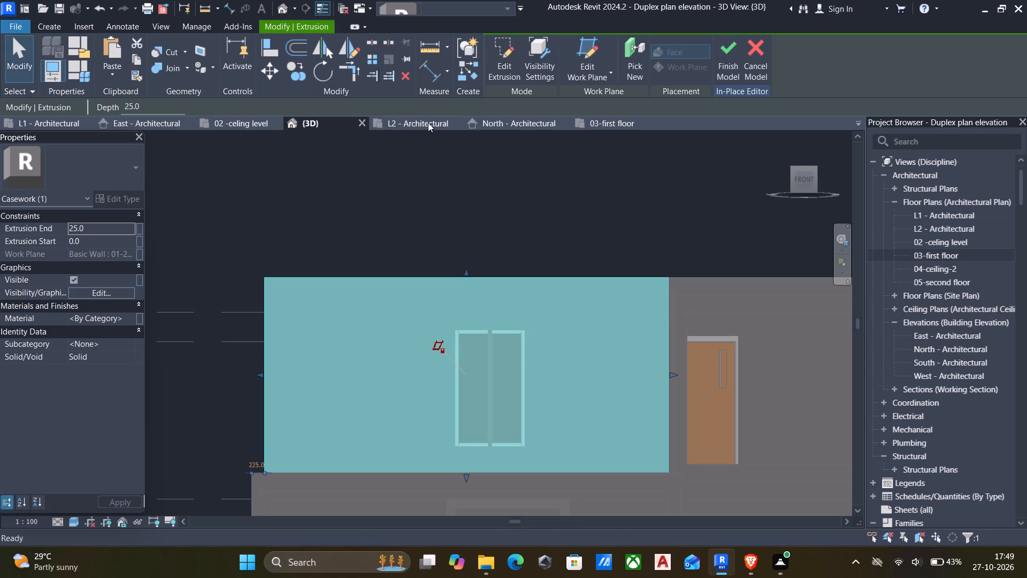
Cut a 1200 by 2000 mm window opening into the extrusion's sketch along the curtain-wall window's outline, and finish the in-place model.
{"action": "left_click", "coordinate": [505, 55]}
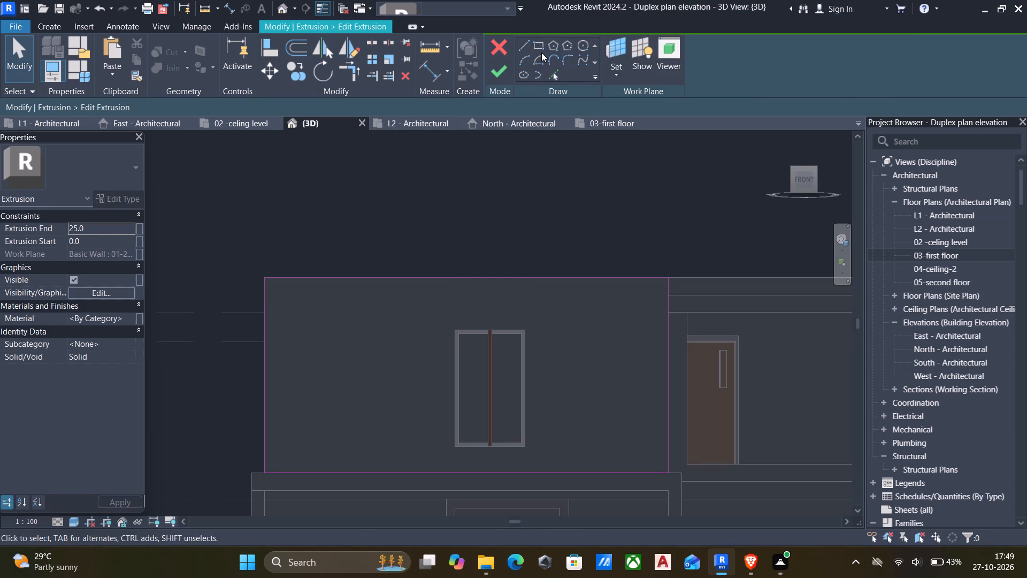
{"action": "left_click", "coordinate": [539, 47]}
{"action": "scroll", "coordinate": [477, 402], "scroll_direction": "up", "scroll_amount": 2}
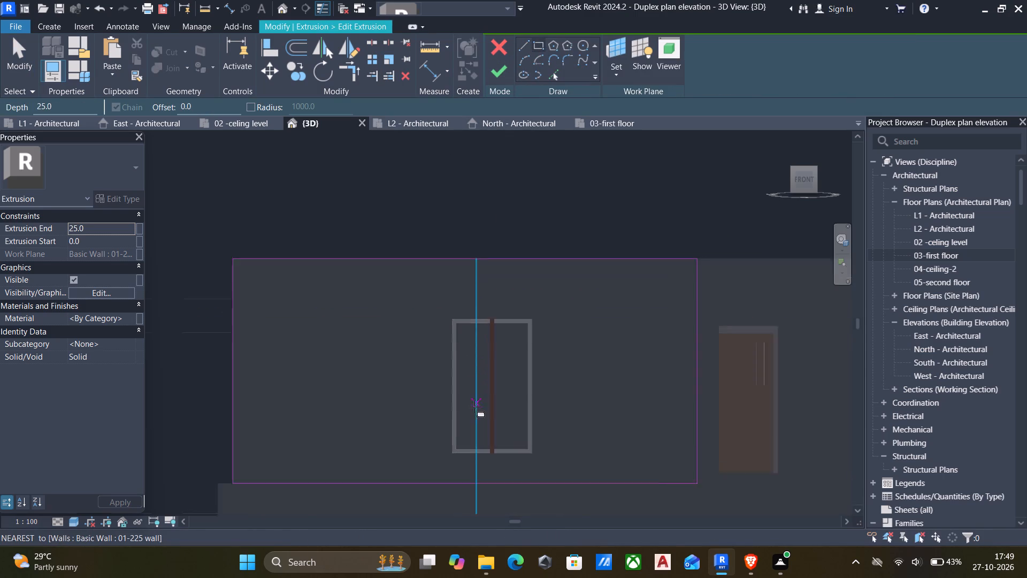
{"action": "scroll", "coordinate": [474, 407], "scroll_direction": "up", "scroll_amount": 3}
{"action": "left_click", "coordinate": [431, 254]}
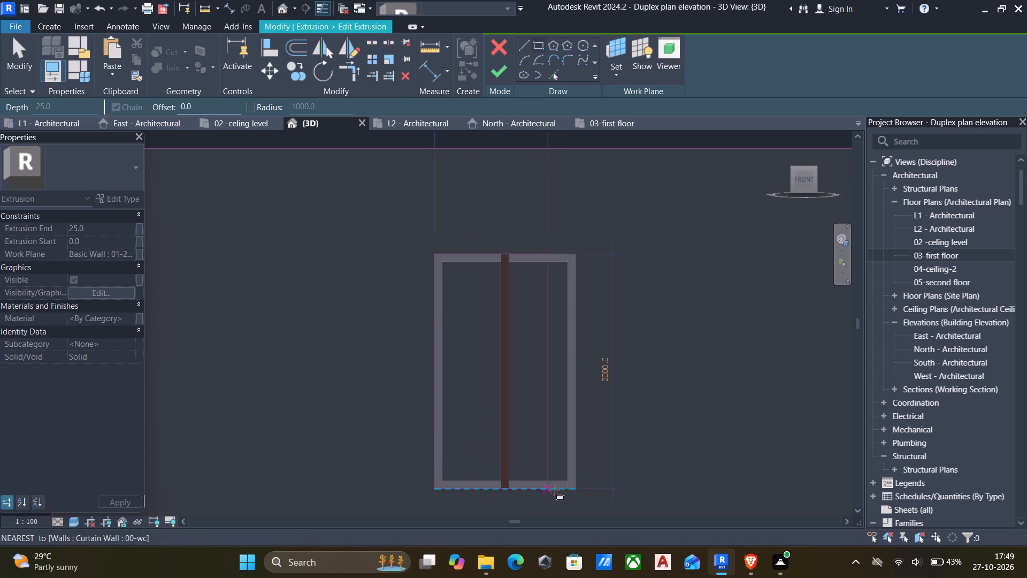
{"action": "left_click", "coordinate": [572, 489]}
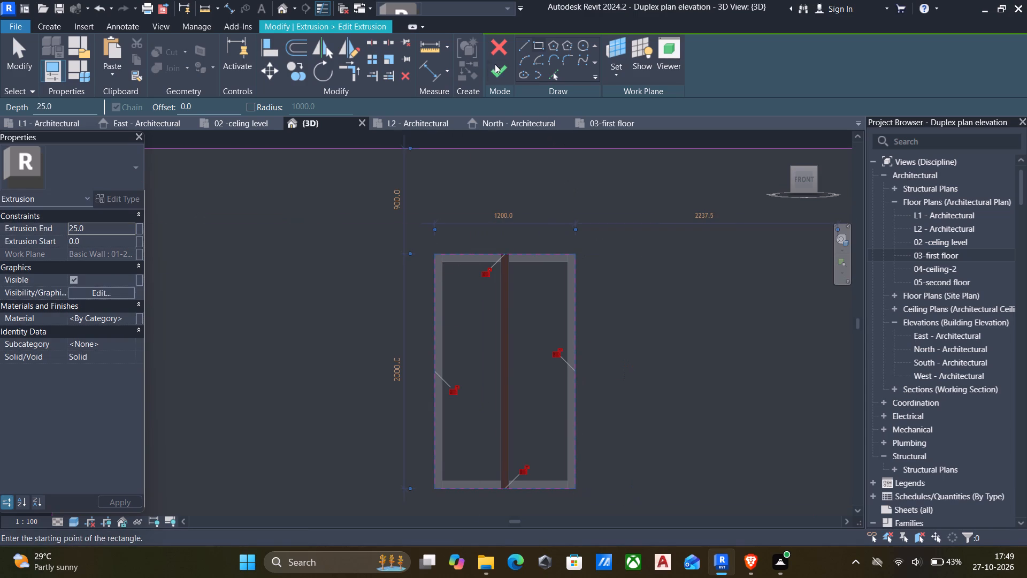
{"action": "left_click", "coordinate": [500, 65]}
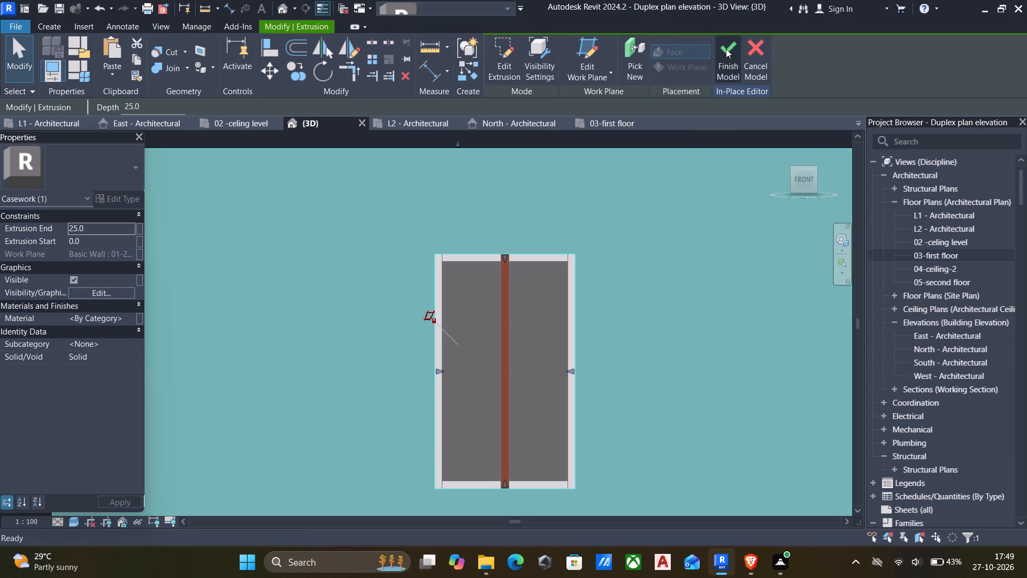
{"action": "left_click", "coordinate": [726, 49]}
Inspect the thin facade panel around the first-floor window from an angled 3D view.
{"action": "scroll", "coordinate": [671, 231], "scroll_direction": "down", "scroll_amount": 6}
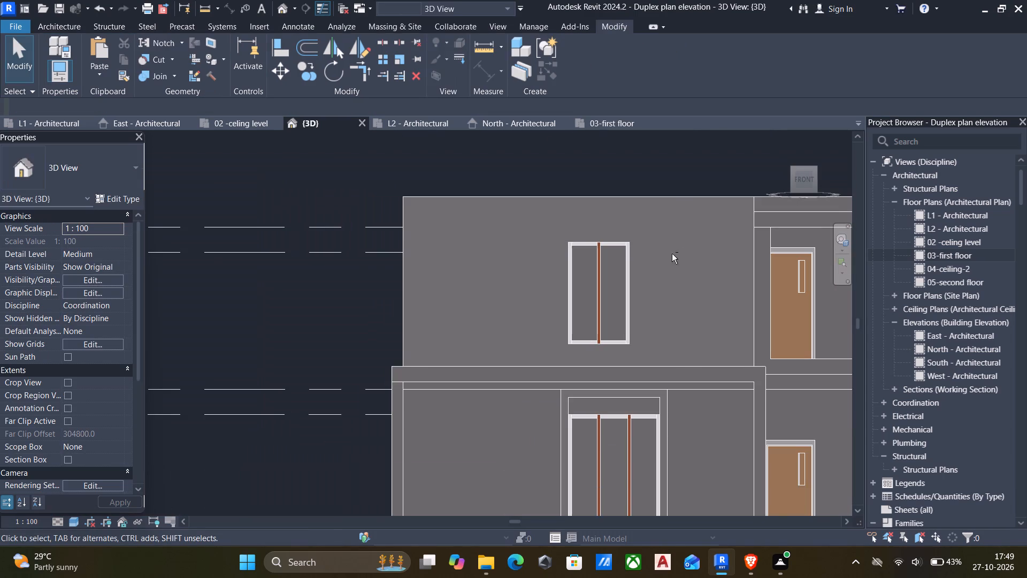
{"action": "scroll", "coordinate": [598, 347], "scroll_direction": "down", "scroll_amount": 8}
{"action": "middle_click_drag", "start_coordinate": [599, 335], "coordinate": [515, 393], "text": "shift"}
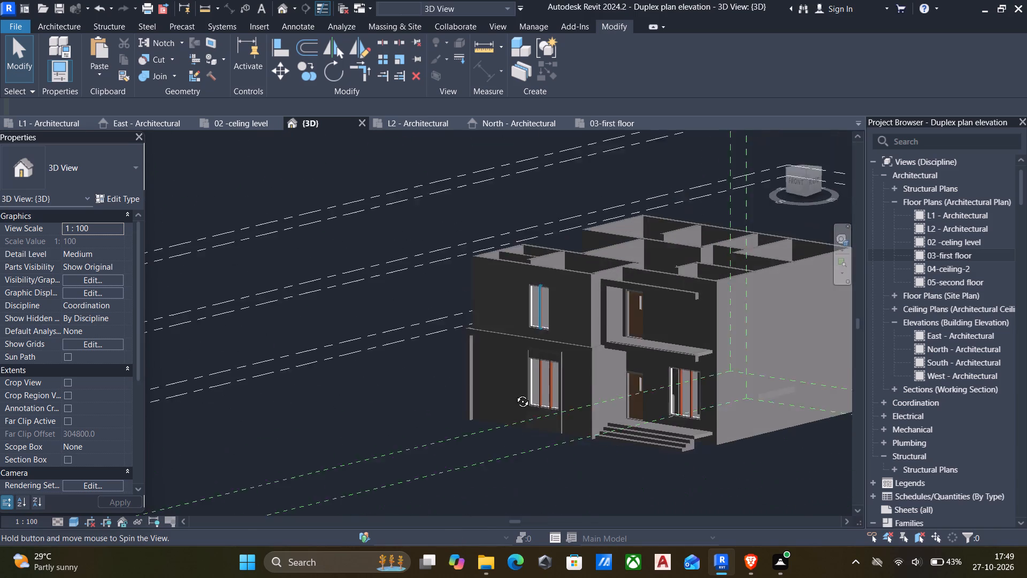
{"action": "middle_click_drag", "start_coordinate": [515, 393], "coordinate": [516, 393], "text": "shift"}
{"action": "scroll", "coordinate": [521, 390], "scroll_direction": "up", "scroll_amount": 8, "text": "shift"}
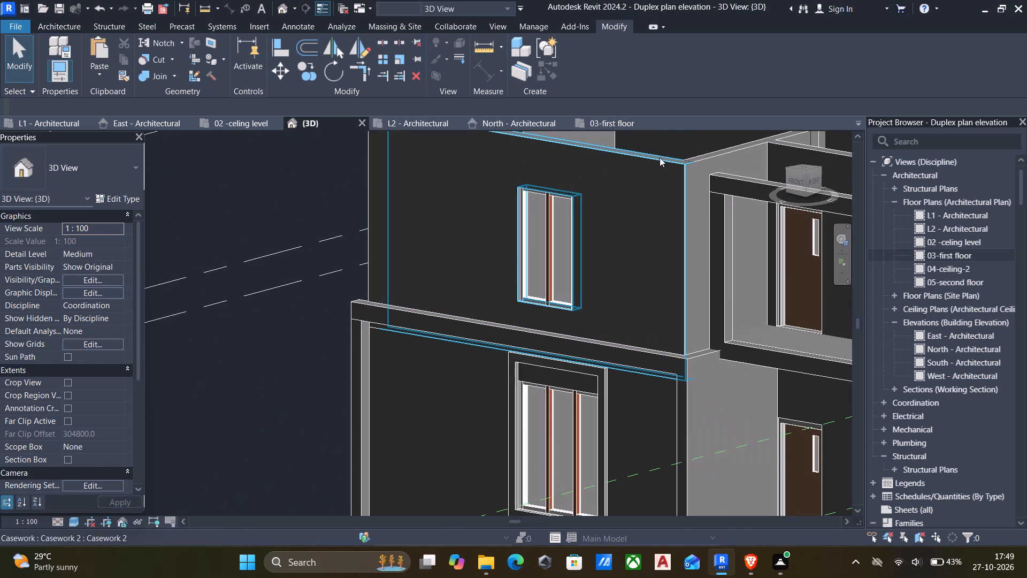
Edit the first-floor casework panel in place and duplicate the 01-225 main wall material with its assets for its extrusion, naming it "wood ext".
{"action": "left_click", "coordinate": [665, 165]}
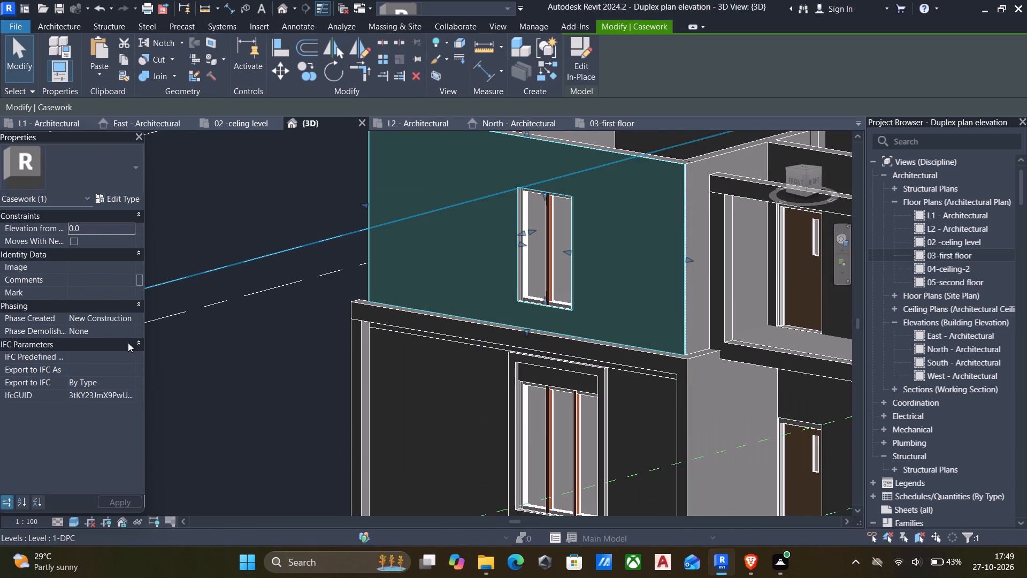
{"action": "left_click", "coordinate": [572, 66]}
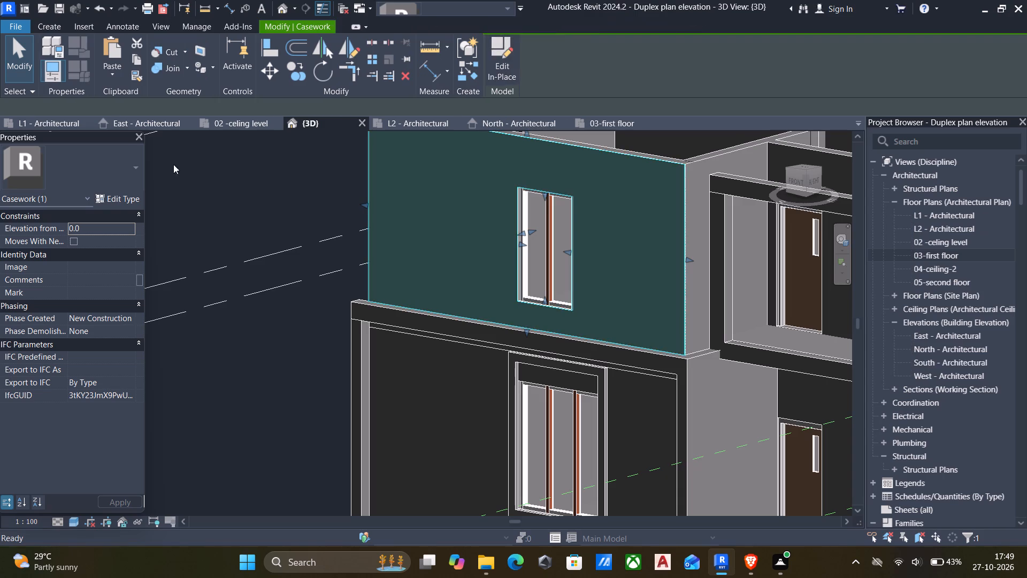
{"action": "left_click", "coordinate": [654, 169]}
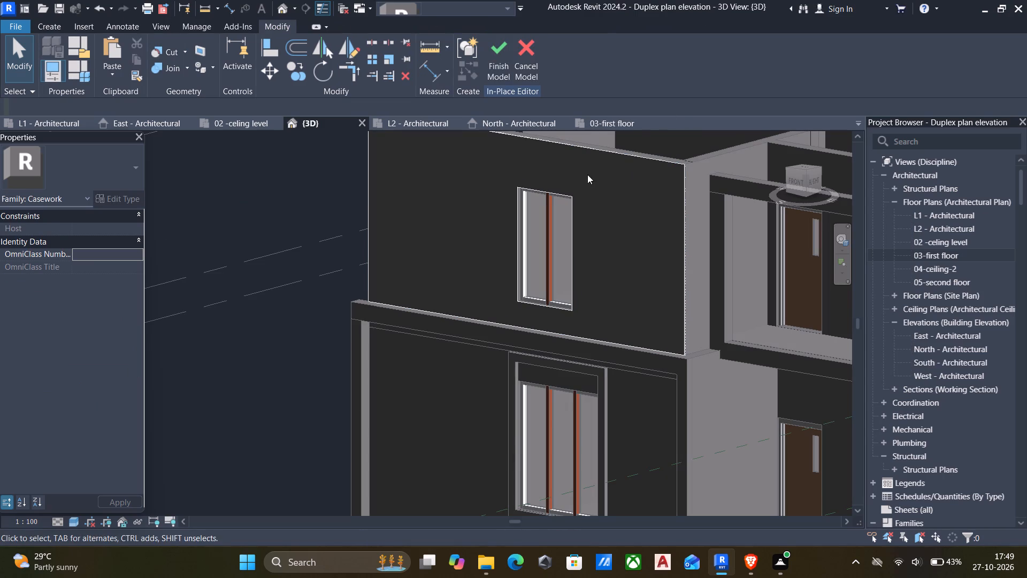
{"action": "left_click", "coordinate": [634, 163]}
{"action": "left_click", "coordinate": [632, 157]}
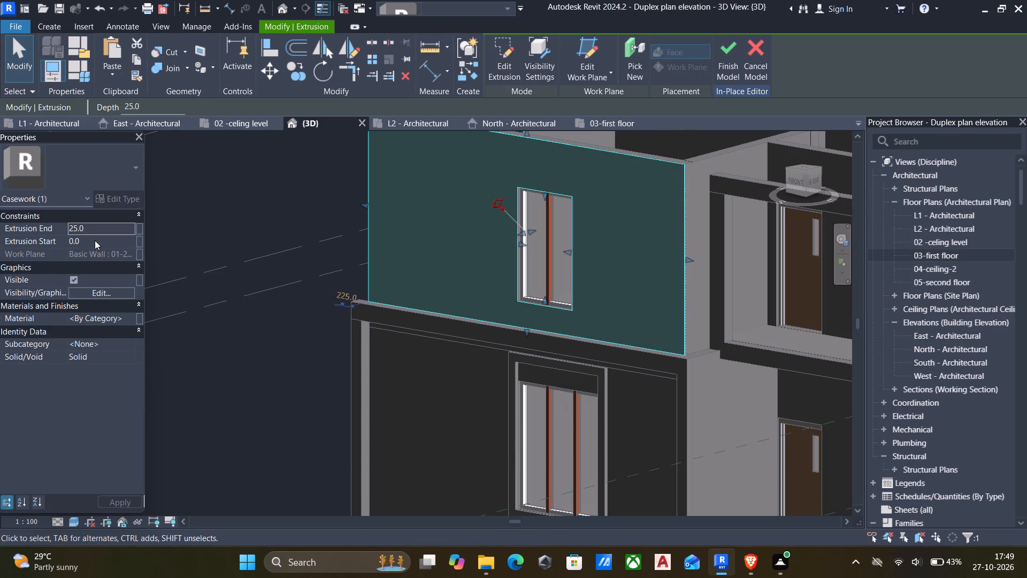
{"action": "left_click", "coordinate": [132, 316]}
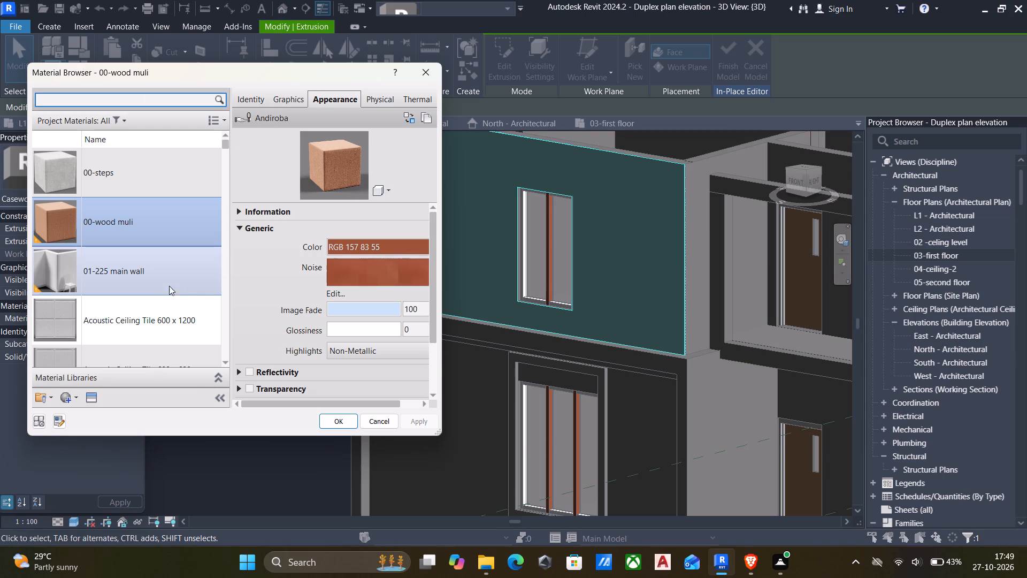
{"action": "right_click", "coordinate": [165, 270]}
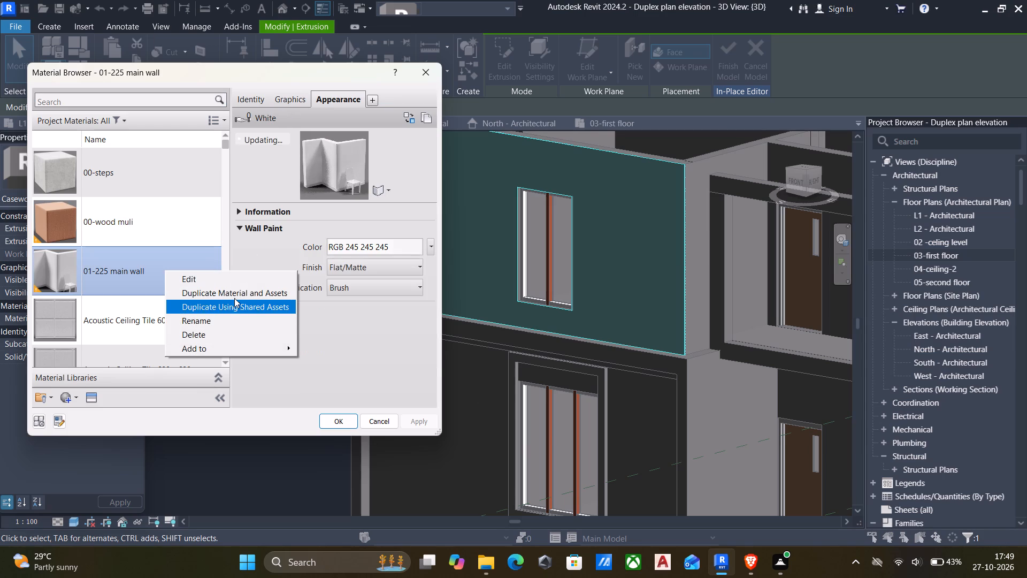
{"action": "left_click", "coordinate": [230, 292]}
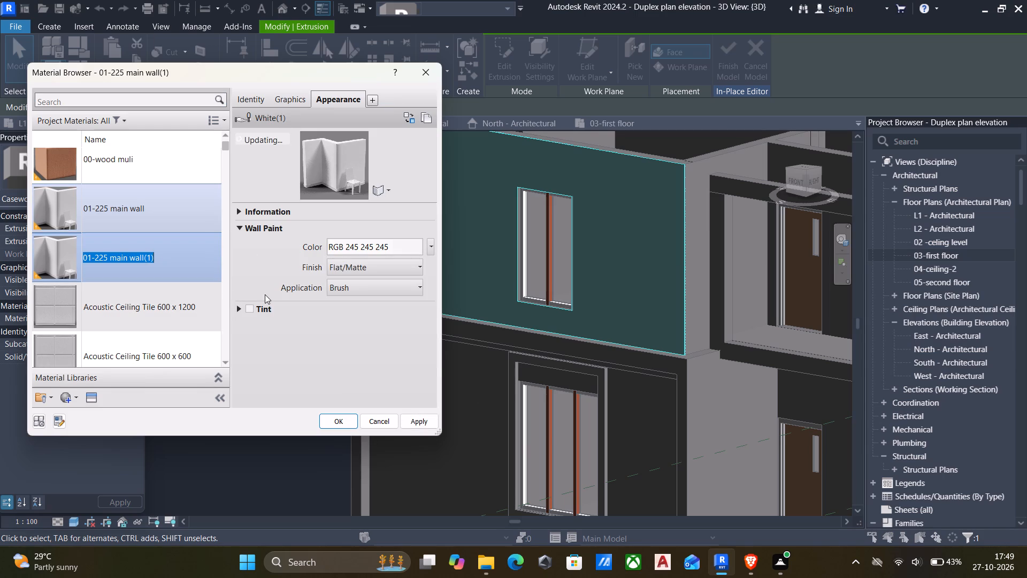
{"action": "key", "text": "BackSpace"}
{"action": "type", "text": "wood ext"}
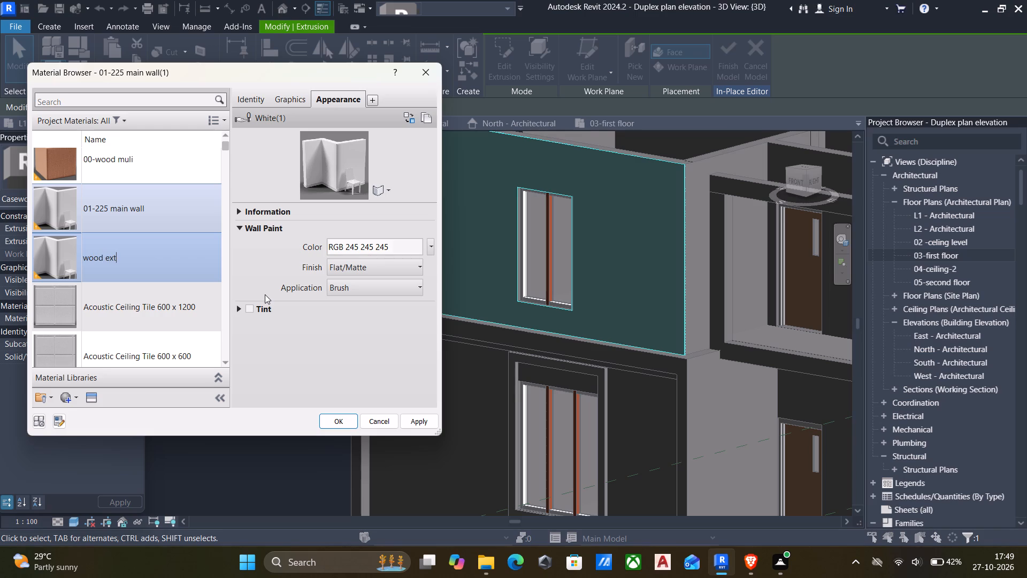
{"action": "left_click", "coordinate": [419, 417]}
Open the Wood category of the Appearance Library in the asset browser for the wood ext material.
{"action": "left_click", "coordinate": [89, 397]}
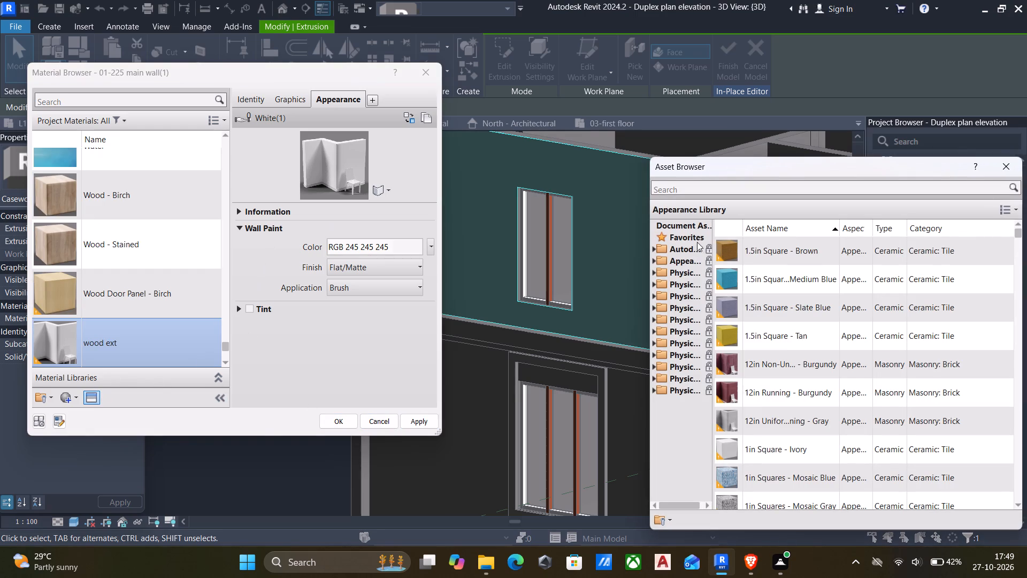
{"action": "double_click", "coordinate": [667, 260]}
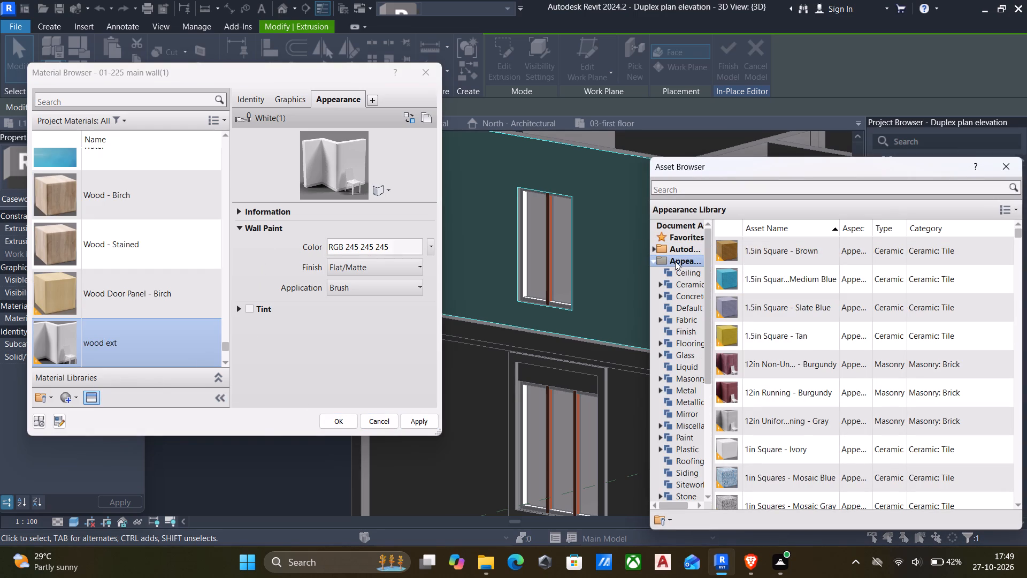
{"action": "scroll", "coordinate": [674, 315], "scroll_direction": "down", "scroll_amount": 5}
{"action": "scroll", "coordinate": [670, 331], "scroll_direction": "up", "scroll_amount": 4}
{"action": "scroll", "coordinate": [670, 339], "scroll_direction": "down", "scroll_amount": 2}
{"action": "double_click", "coordinate": [684, 412]}
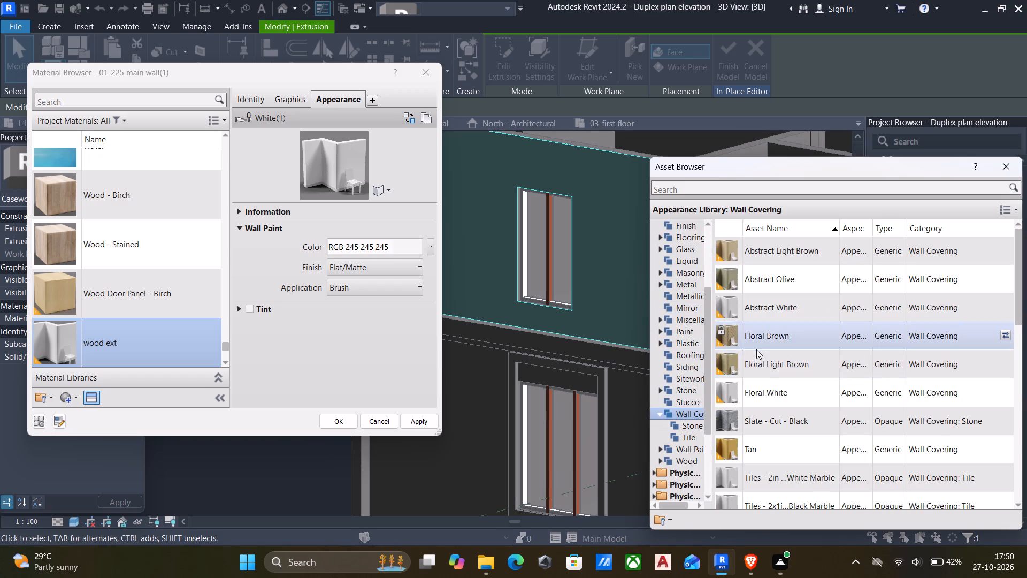
{"action": "left_click", "coordinate": [681, 445]}
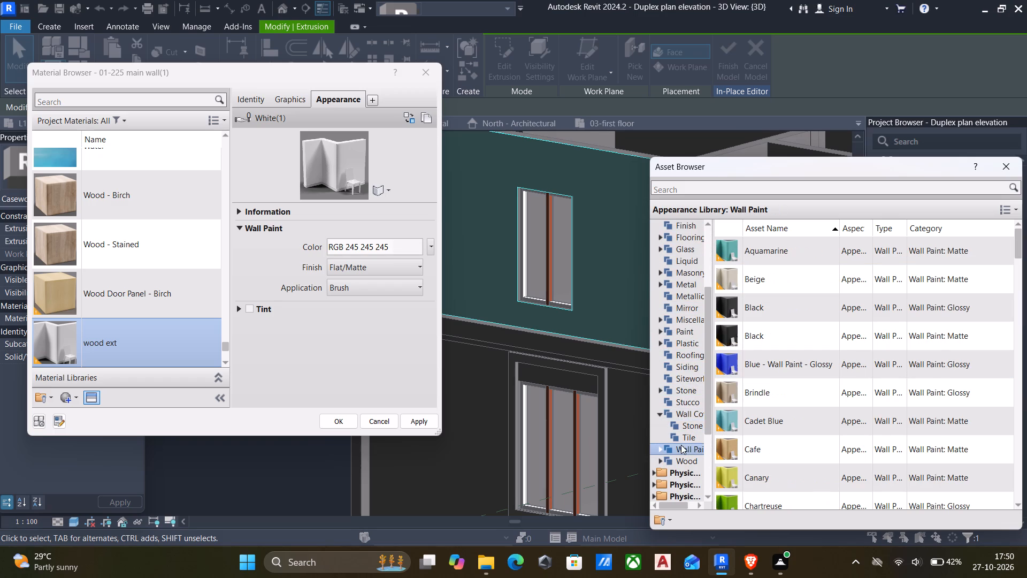
{"action": "left_click", "coordinate": [681, 445]}
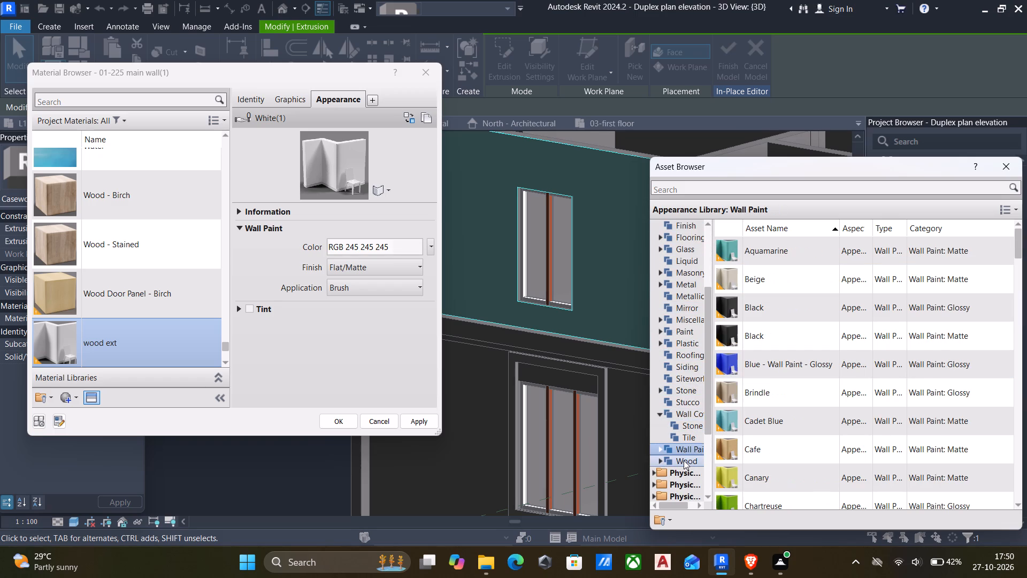
{"action": "double_click", "coordinate": [684, 460]}
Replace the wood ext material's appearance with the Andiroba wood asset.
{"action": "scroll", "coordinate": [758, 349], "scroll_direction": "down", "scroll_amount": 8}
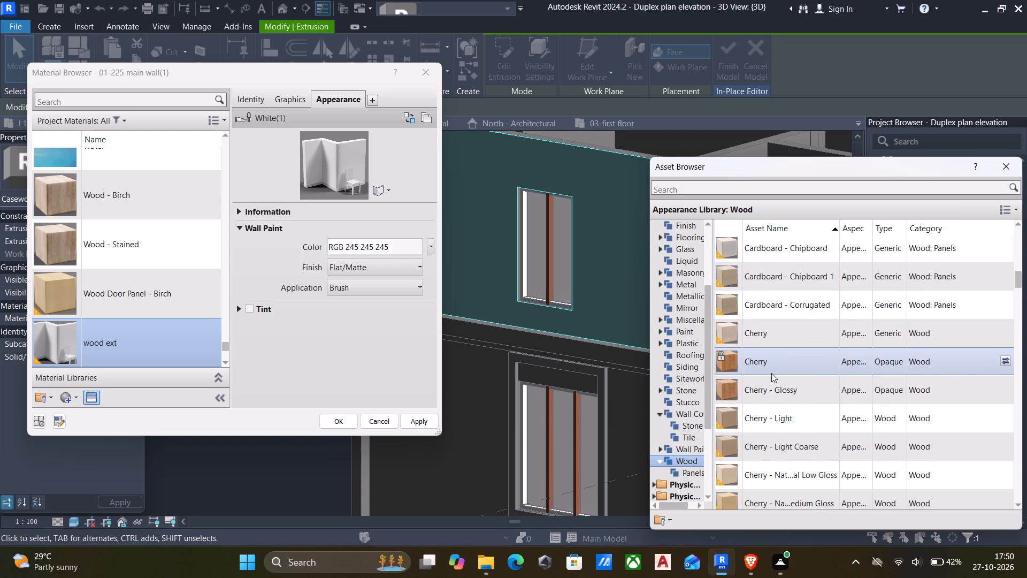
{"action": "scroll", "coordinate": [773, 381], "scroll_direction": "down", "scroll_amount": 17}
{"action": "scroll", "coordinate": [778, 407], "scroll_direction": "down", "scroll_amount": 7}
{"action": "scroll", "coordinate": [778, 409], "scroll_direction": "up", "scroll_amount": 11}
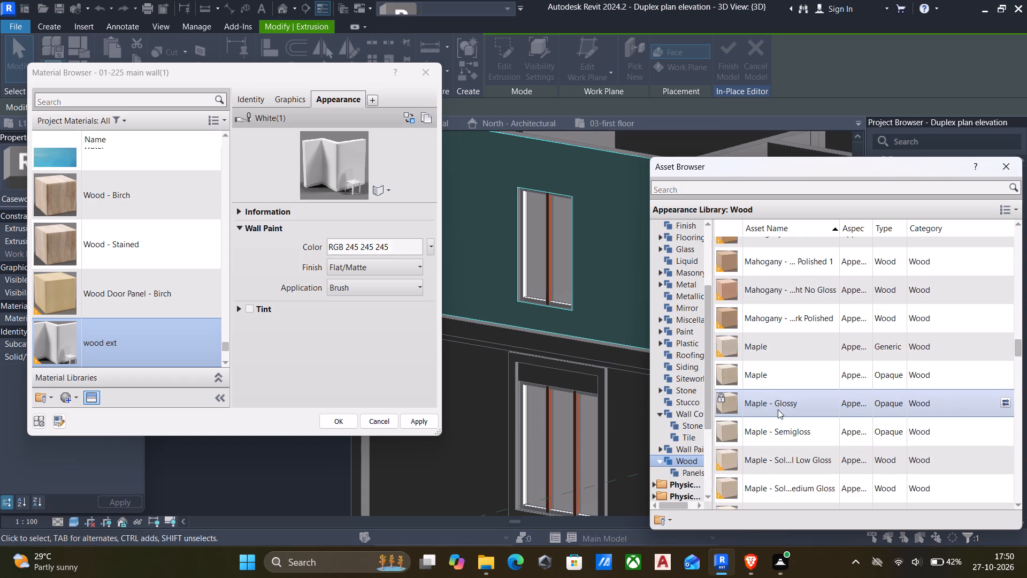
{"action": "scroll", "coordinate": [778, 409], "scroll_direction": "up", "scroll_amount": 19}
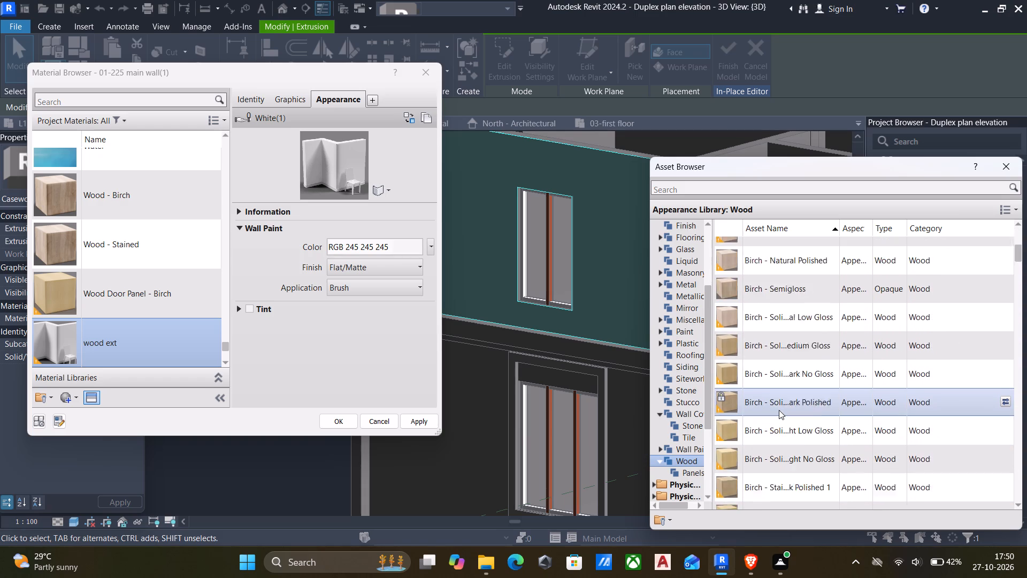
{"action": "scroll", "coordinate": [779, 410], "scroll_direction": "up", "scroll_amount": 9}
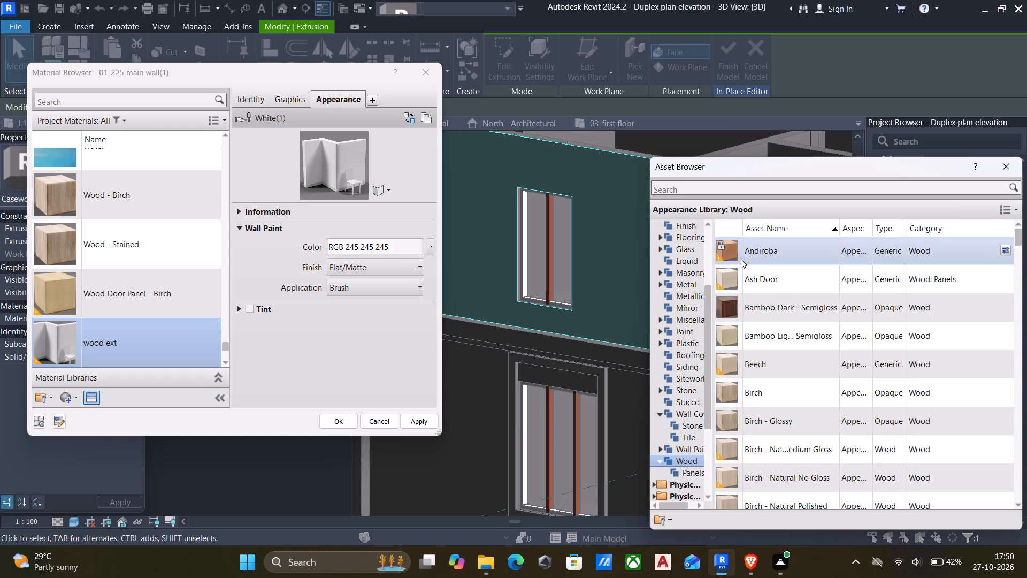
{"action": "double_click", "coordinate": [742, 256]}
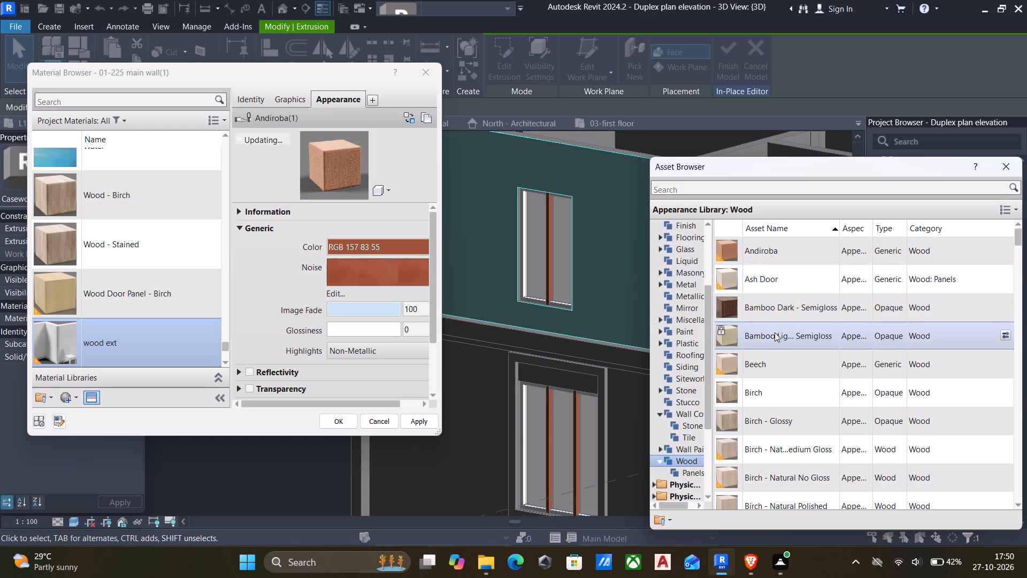
Replace the wood ext material's appearance with the Cocobolo wood asset.
{"action": "scroll", "coordinate": [777, 337], "scroll_direction": "down", "scroll_amount": 9}
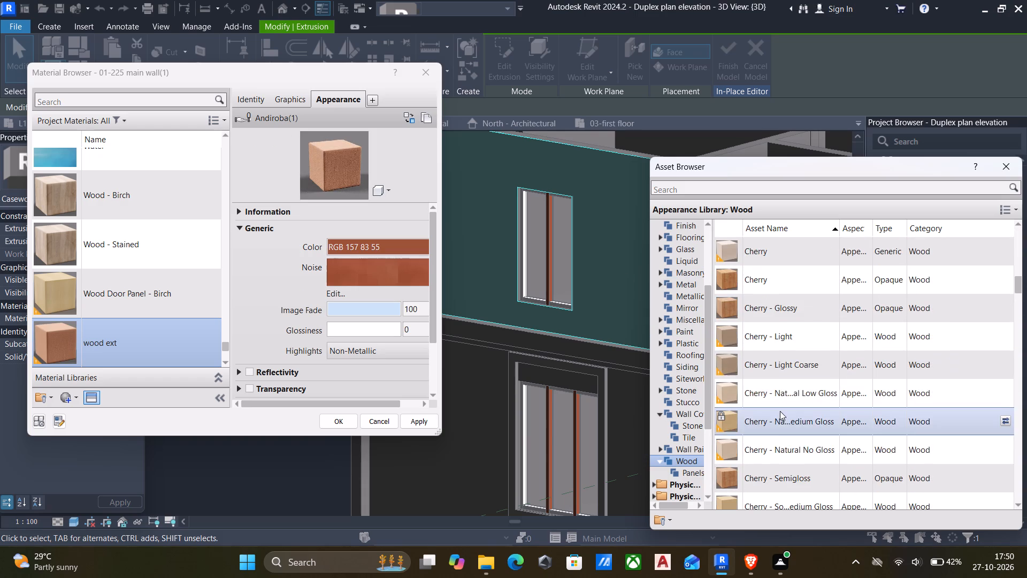
{"action": "scroll", "coordinate": [780, 411], "scroll_direction": "down", "scroll_amount": 3}
{"action": "double_click", "coordinate": [767, 492]}
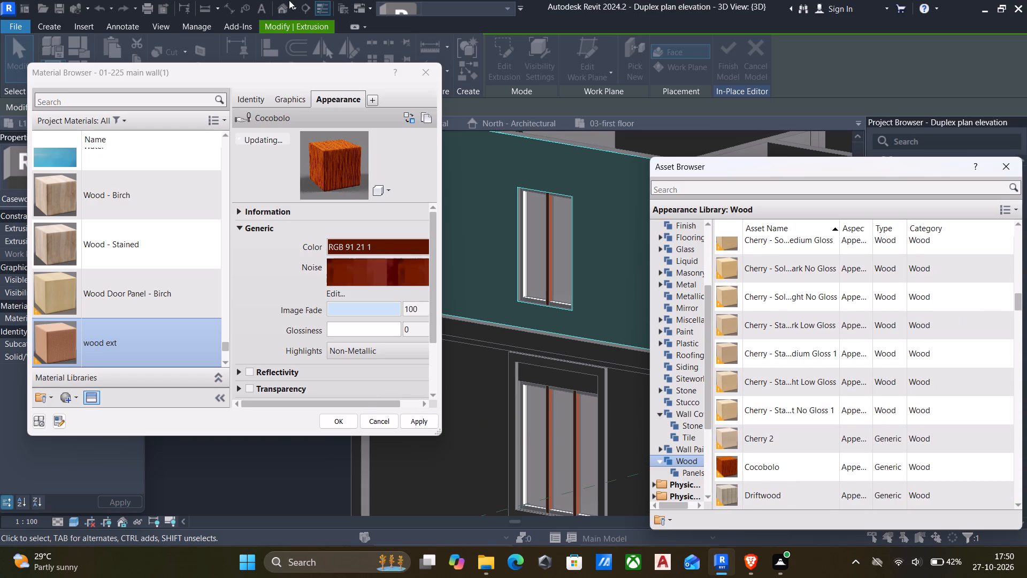
Set the wood ext material's shading to use its render appearance.
{"action": "left_click", "coordinate": [287, 96]}
{"action": "left_click", "coordinate": [331, 135]}
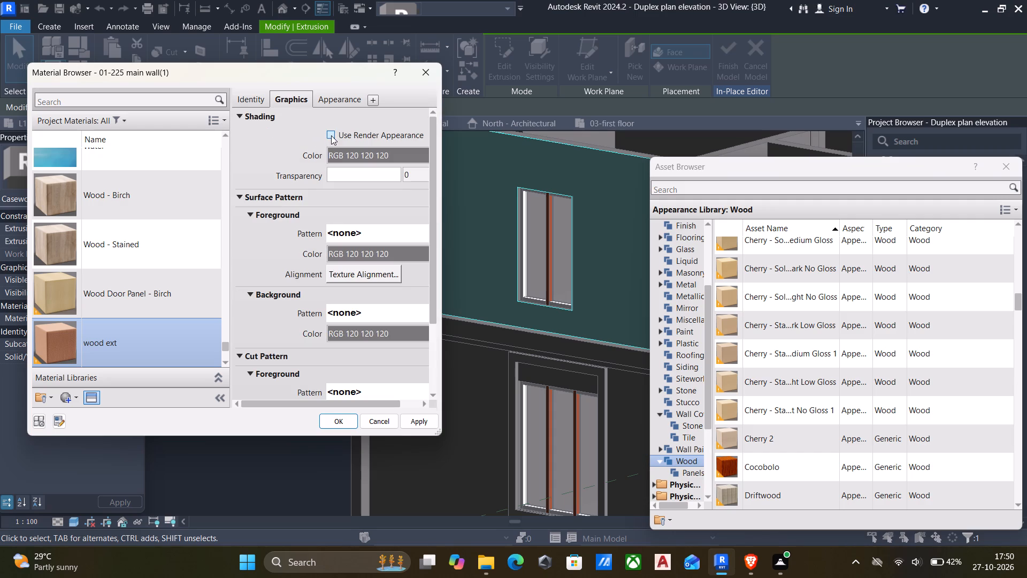
Set wood ext's foreground surface pattern to the Vertical drafting pattern, assign the material to the panel extrusion and finish the in-place model.
{"action": "left_click", "coordinate": [372, 238]}
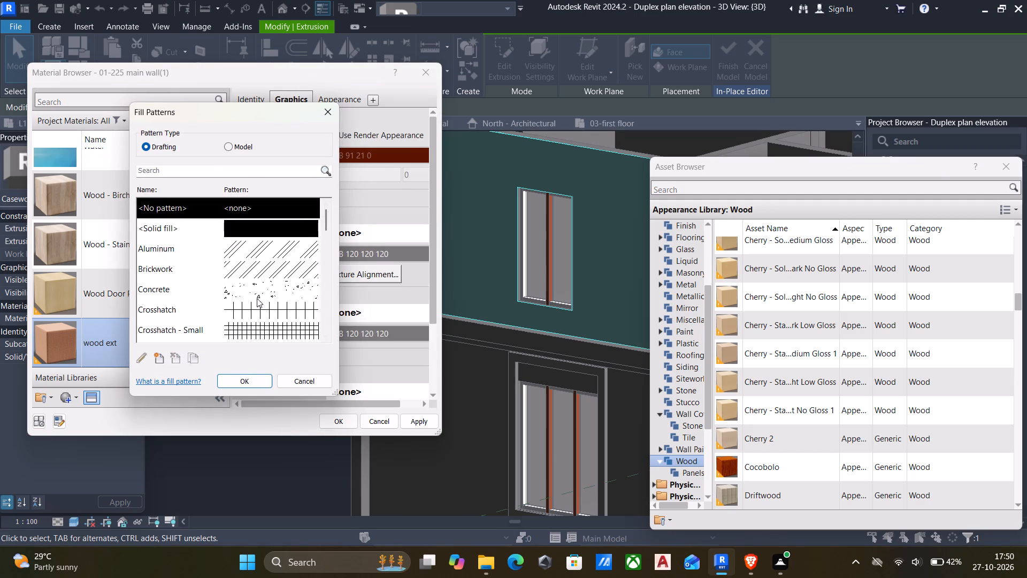
{"action": "scroll", "coordinate": [278, 282], "scroll_direction": "down", "scroll_amount": 1}
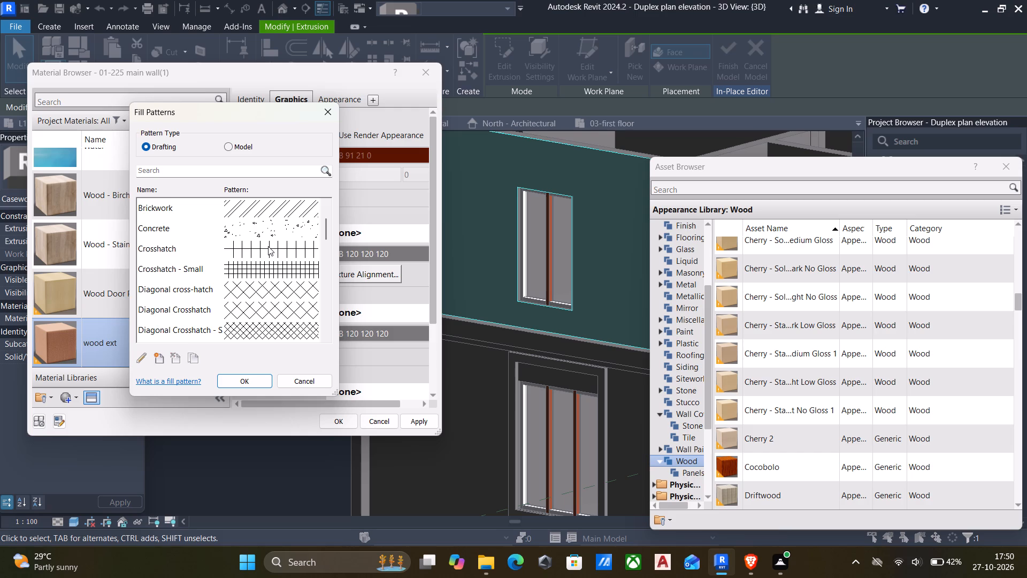
{"action": "scroll", "coordinate": [255, 253], "scroll_direction": "down", "scroll_amount": 3}
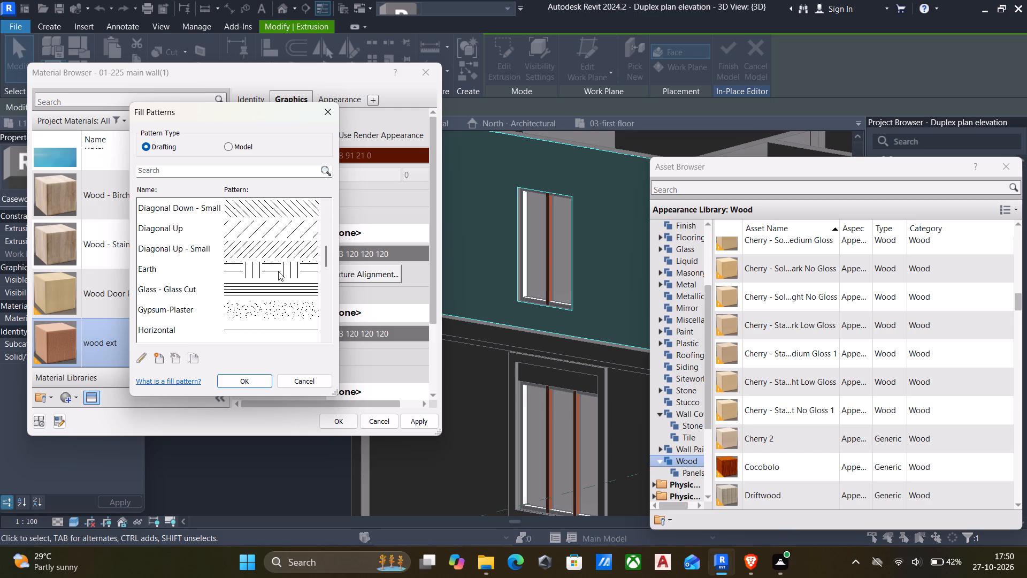
{"action": "scroll", "coordinate": [277, 279], "scroll_direction": "down", "scroll_amount": 3}
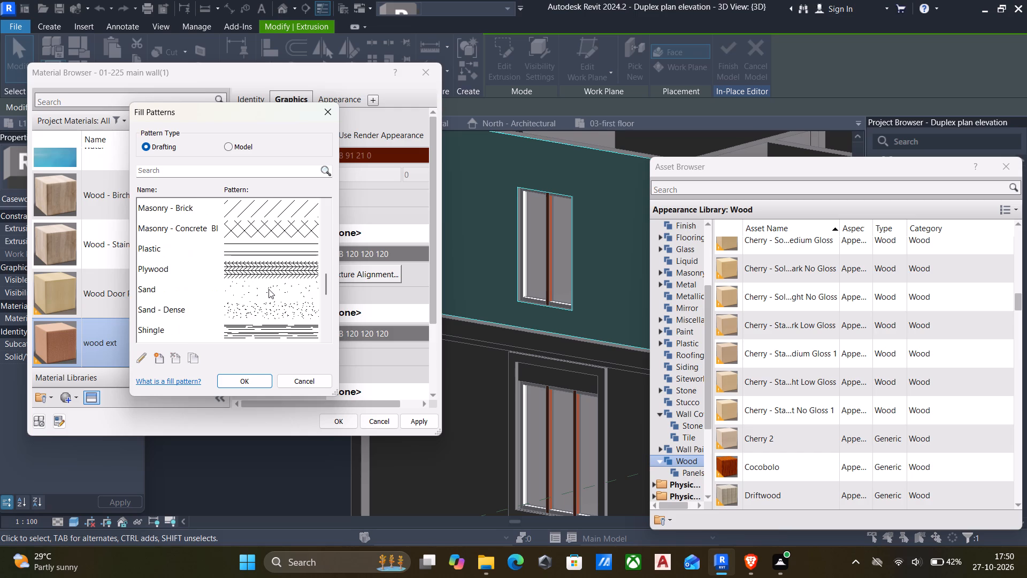
{"action": "scroll", "coordinate": [274, 303], "scroll_direction": "down", "scroll_amount": 1}
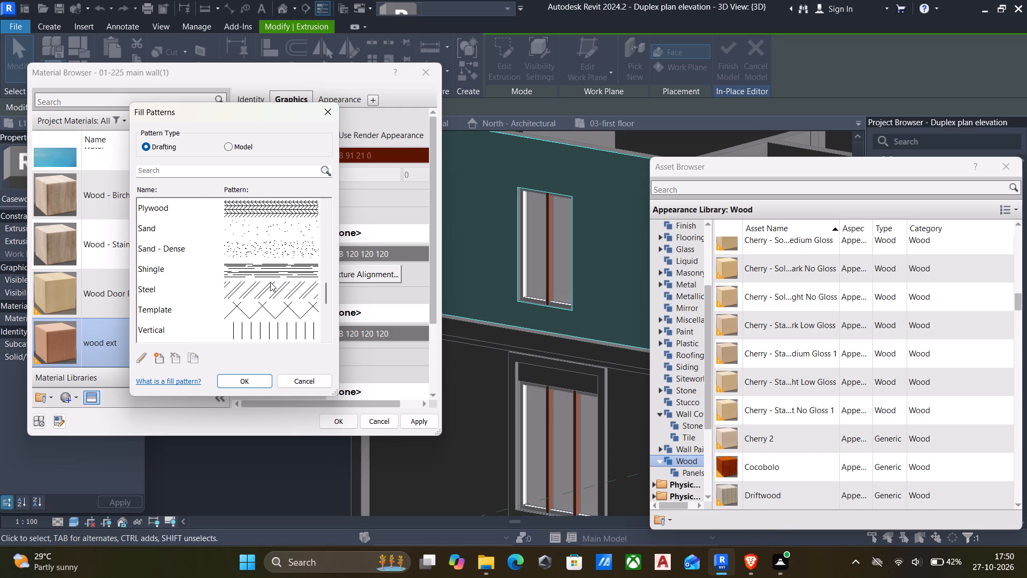
{"action": "left_click", "coordinate": [274, 267]}
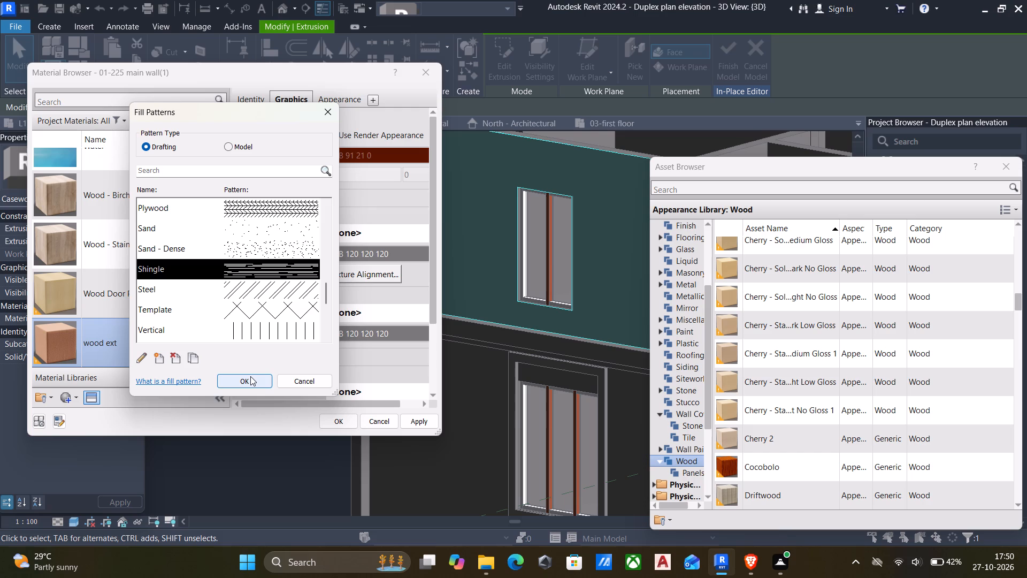
{"action": "left_click", "coordinate": [258, 332]}
{"action": "left_click", "coordinate": [252, 383]}
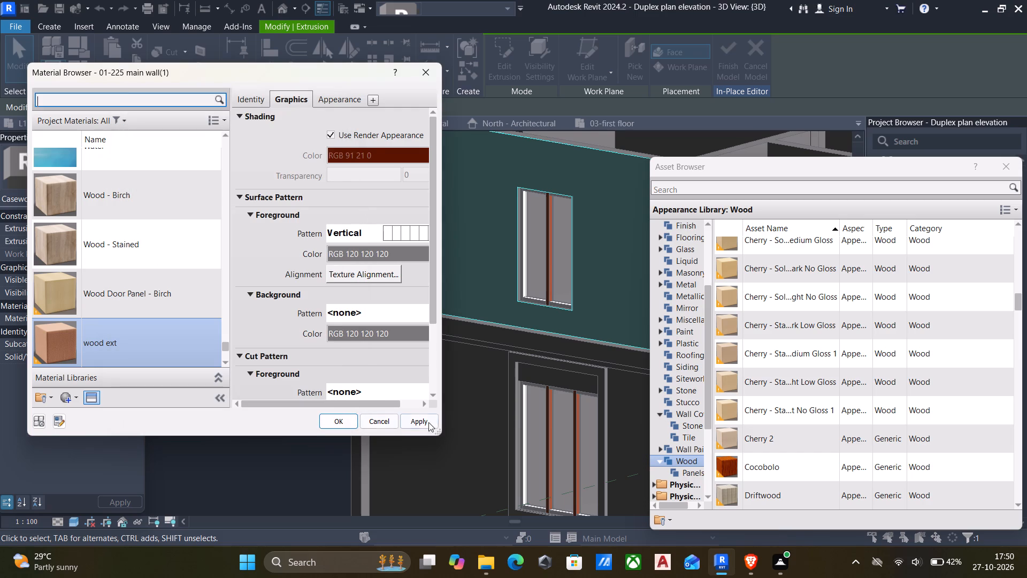
{"action": "left_click", "coordinate": [443, 424]}
{"action": "left_click", "coordinate": [413, 419]}
{"action": "left_click", "coordinate": [323, 416]}
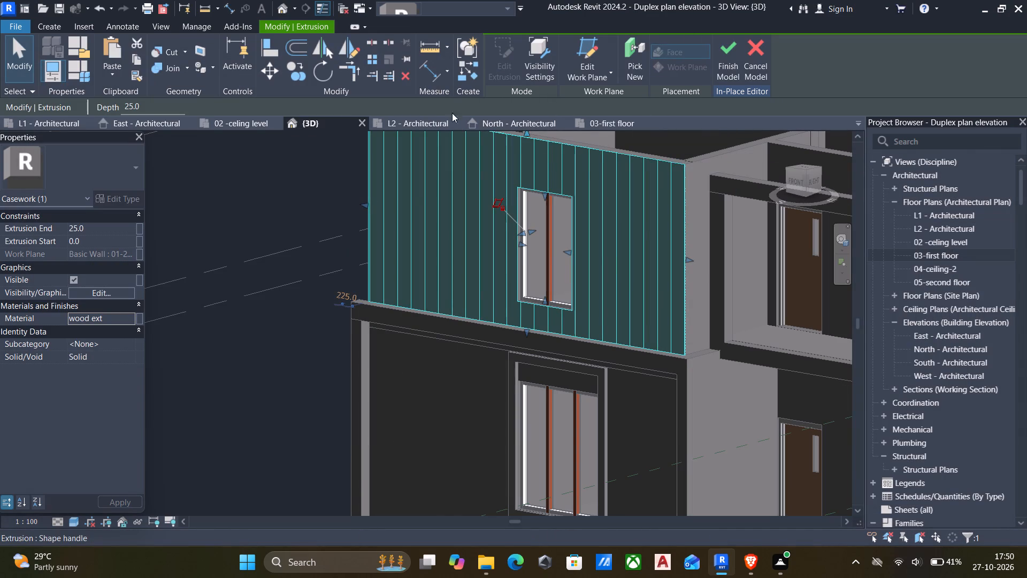
{"action": "left_click", "coordinate": [727, 41]}
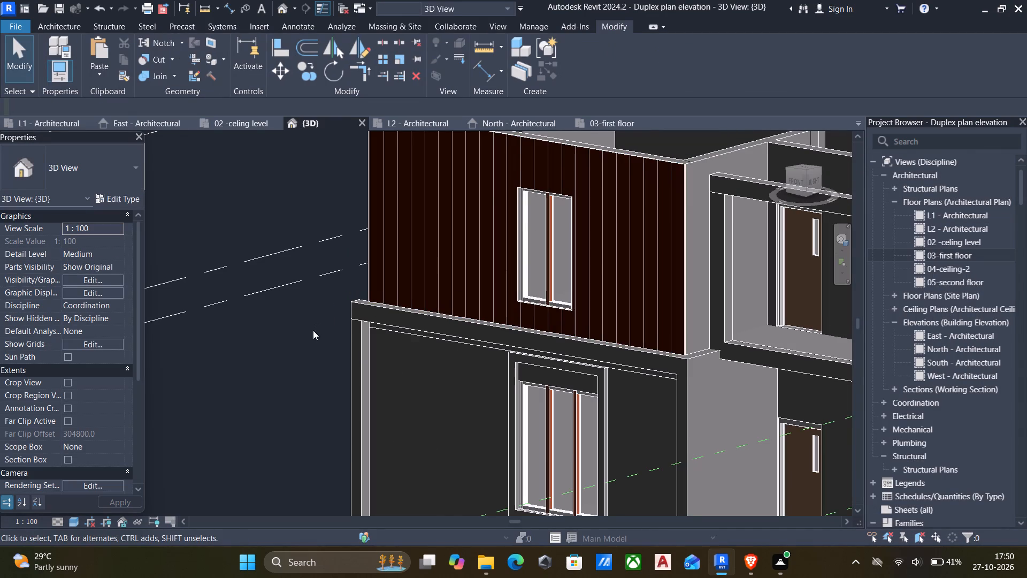
Open the first-floor wood casework panel for in-place editing.
{"action": "scroll", "coordinate": [333, 336], "scroll_direction": "down", "scroll_amount": 1}
{"action": "middle_click_drag", "start_coordinate": [335, 336], "coordinate": [401, 265]}
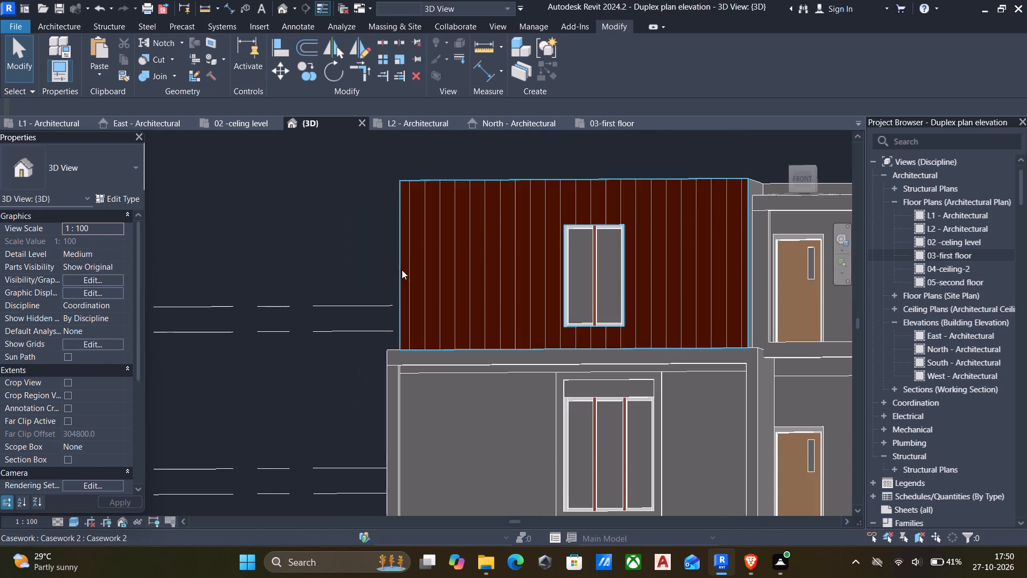
{"action": "middle_click_drag", "start_coordinate": [436, 263], "coordinate": [433, 330], "text": "shift"}
{"action": "scroll", "coordinate": [554, 339], "scroll_direction": "down", "scroll_amount": 1}
{"action": "middle_click_drag", "start_coordinate": [558, 339], "coordinate": [555, 336]}
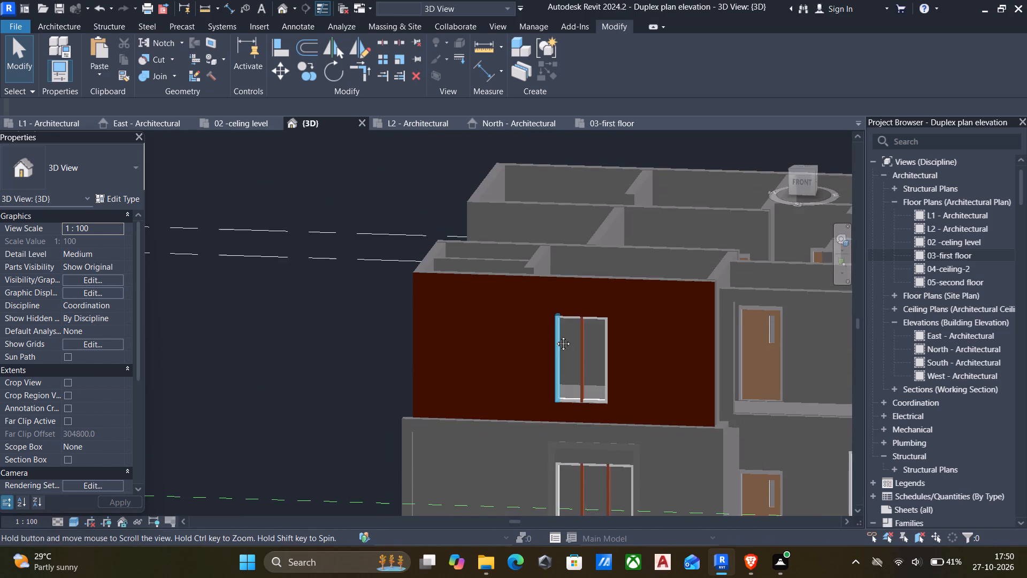
{"action": "middle_click_drag", "start_coordinate": [555, 336], "coordinate": [534, 343]}
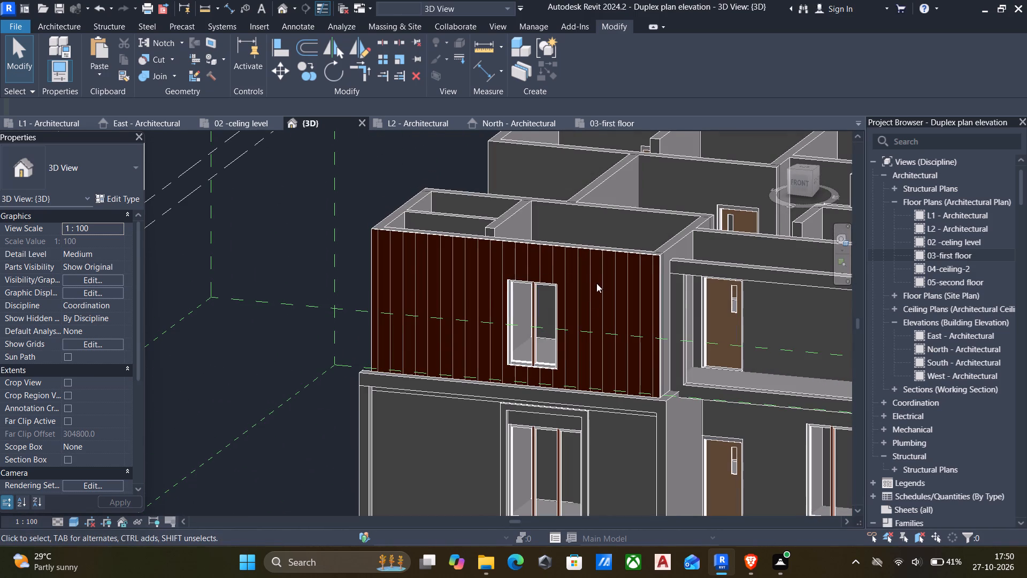
{"action": "left_click", "coordinate": [579, 248]}
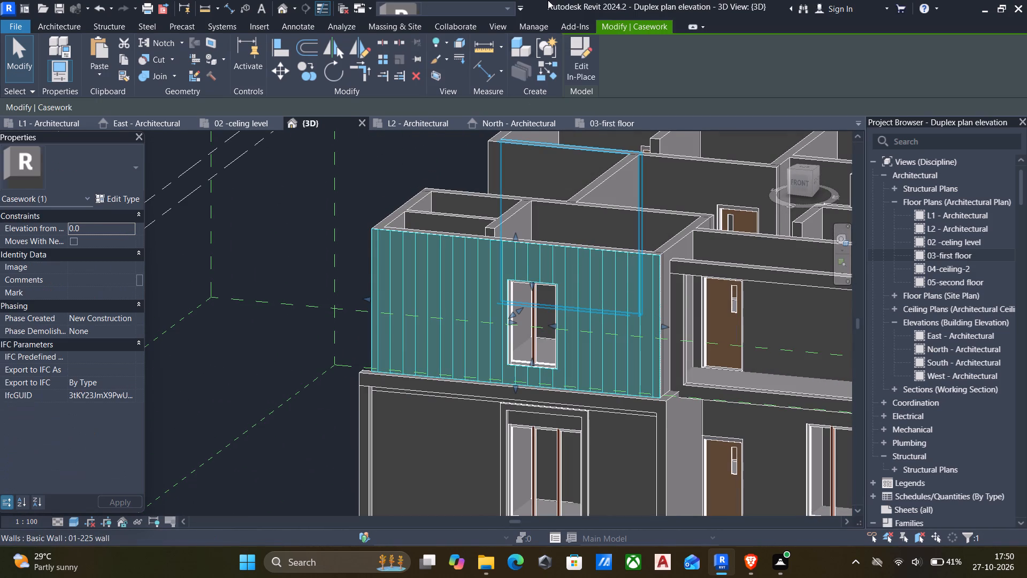
{"action": "left_click", "coordinate": [578, 44]}
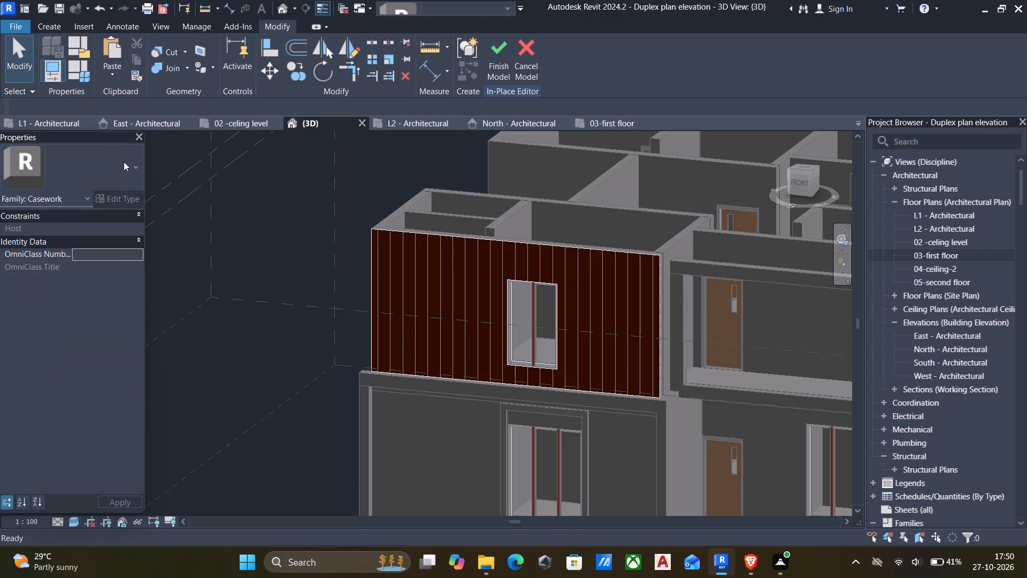
Set the line spacing of wood ext's Vertical surface pattern to 1 mm, then finish the in-place model without saving the project.
{"action": "left_click", "coordinate": [555, 249]}
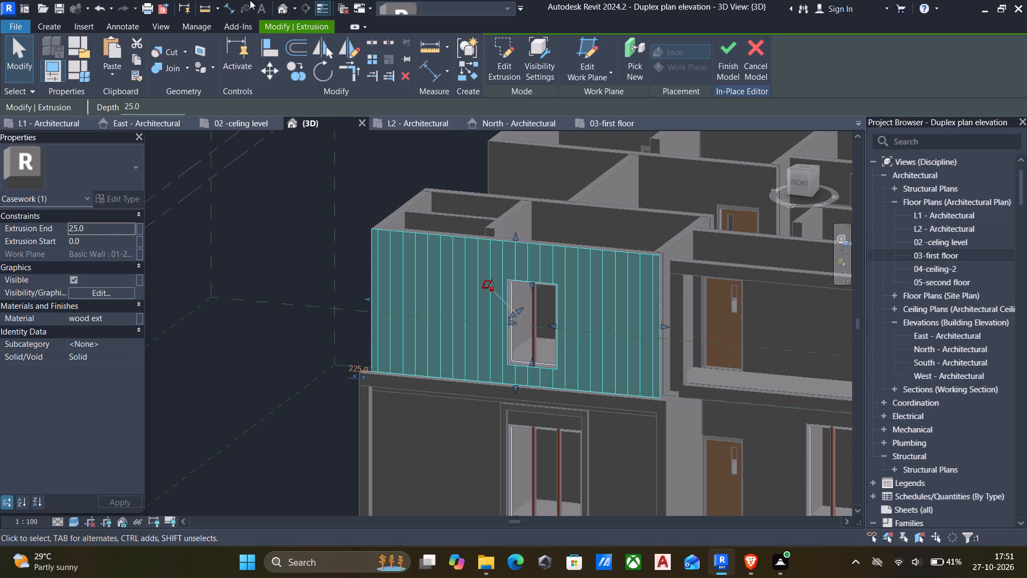
{"action": "left_click", "coordinate": [125, 317]}
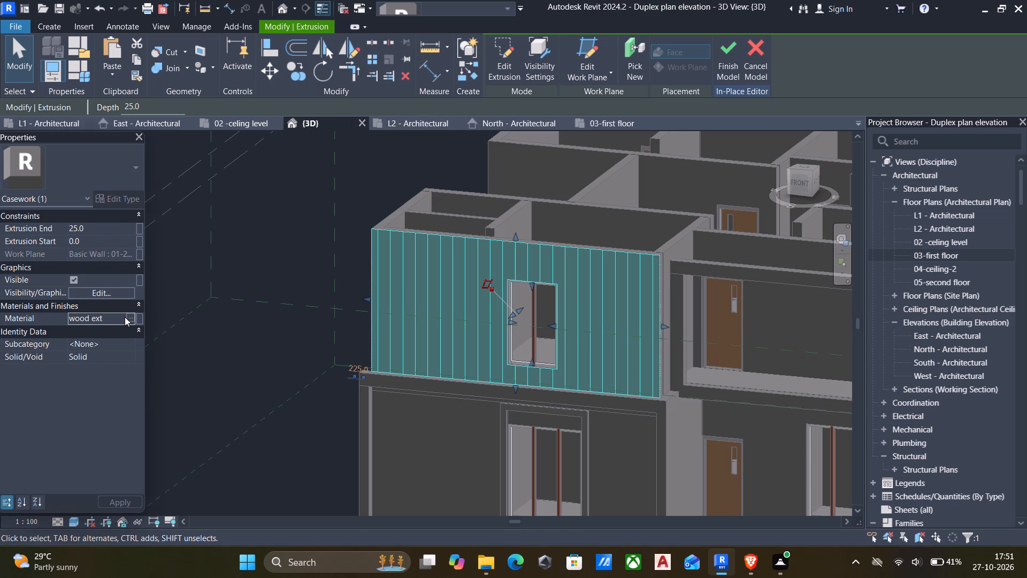
{"action": "left_click", "coordinate": [131, 315]}
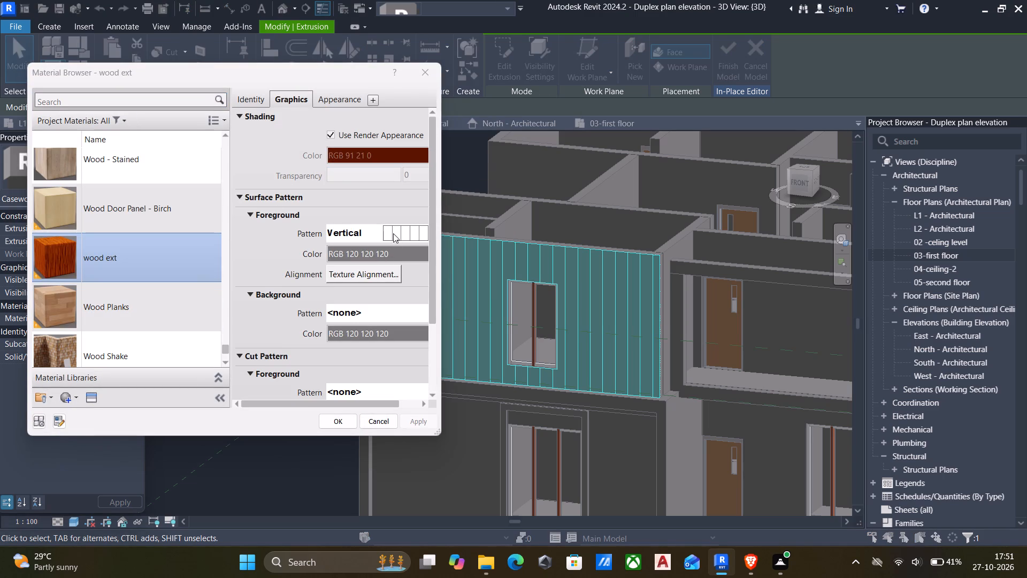
{"action": "left_click", "coordinate": [394, 230]}
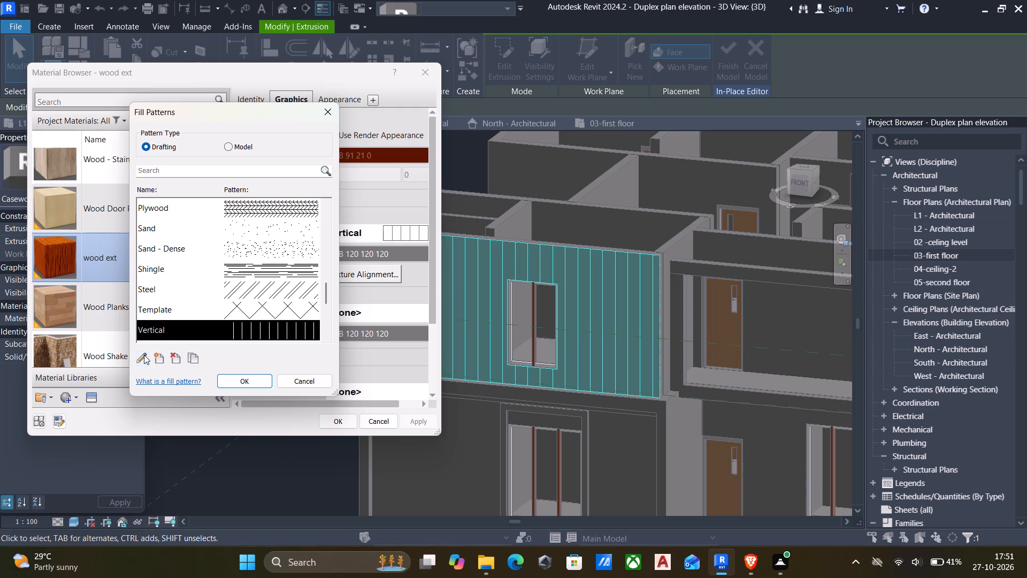
{"action": "left_click", "coordinate": [144, 355]}
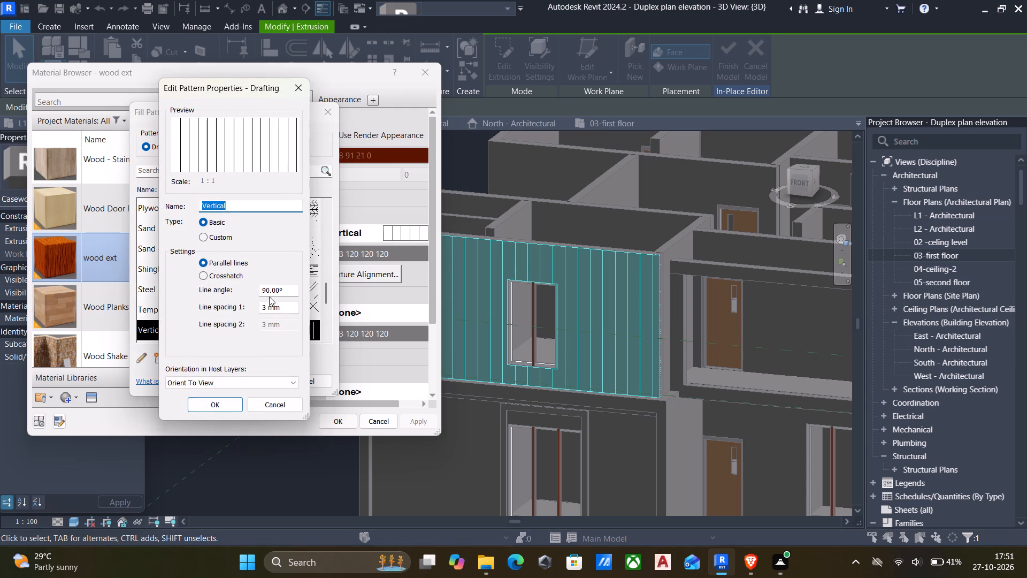
{"action": "left_click_drag", "start_coordinate": [280, 307], "coordinate": [195, 315]}
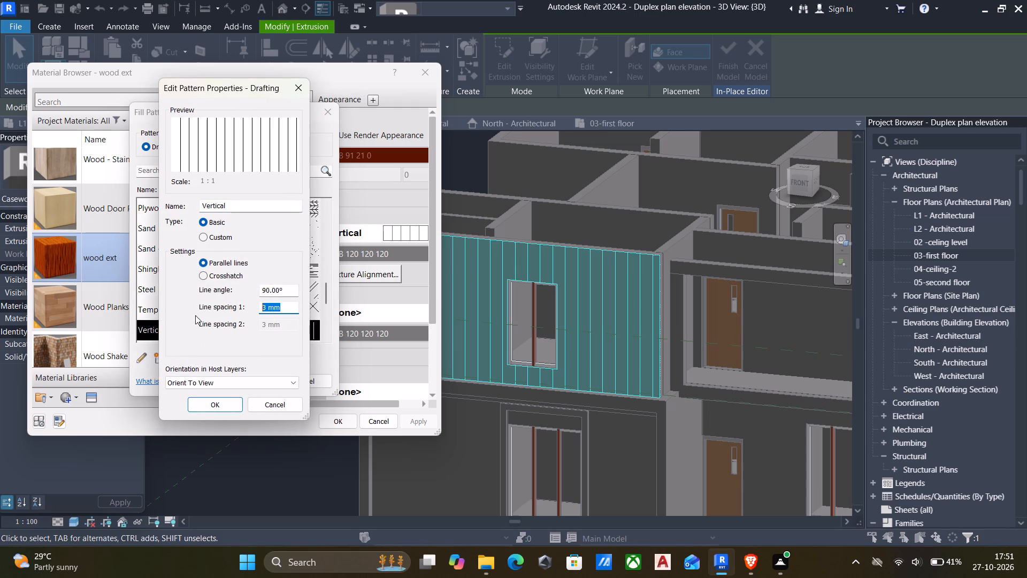
{"action": "key", "text": "1"}
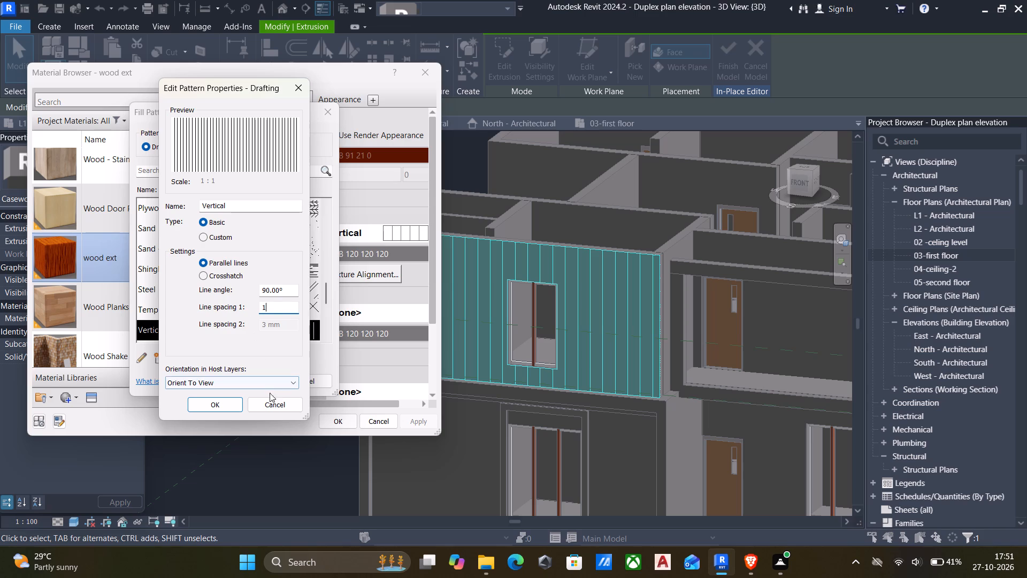
{"action": "left_click", "coordinate": [218, 401]}
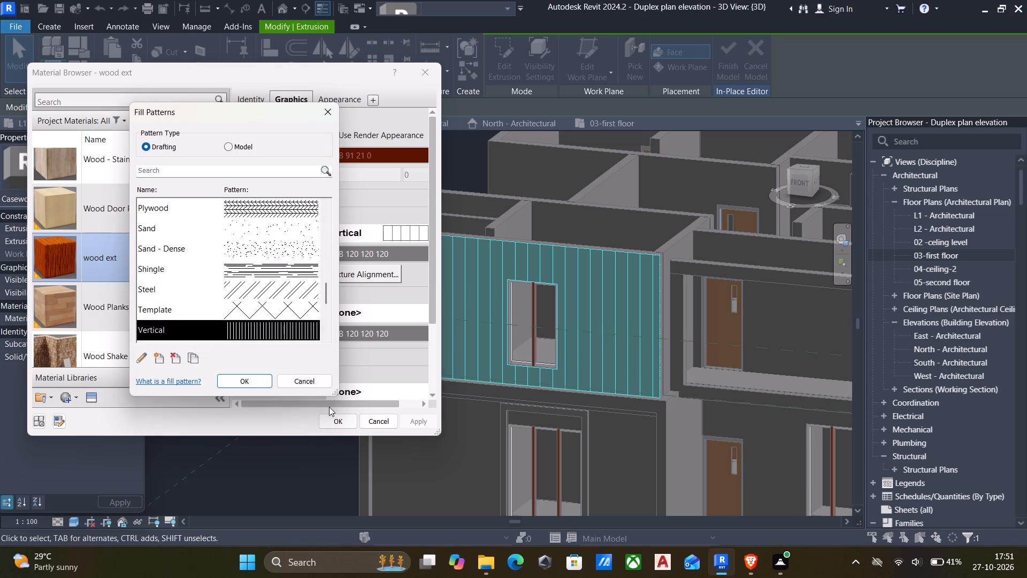
{"action": "left_click", "coordinate": [244, 378]}
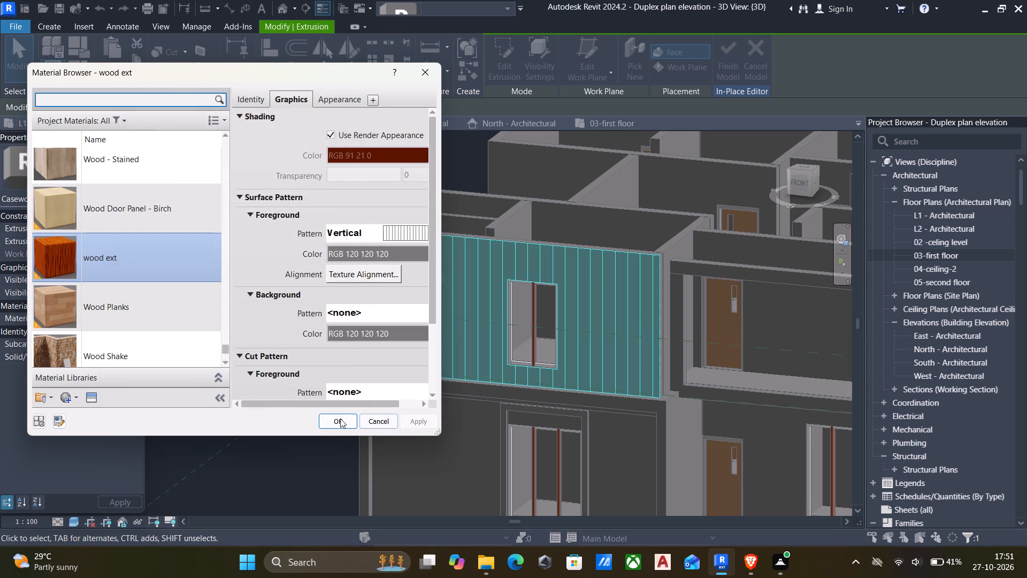
{"action": "left_click", "coordinate": [334, 419]}
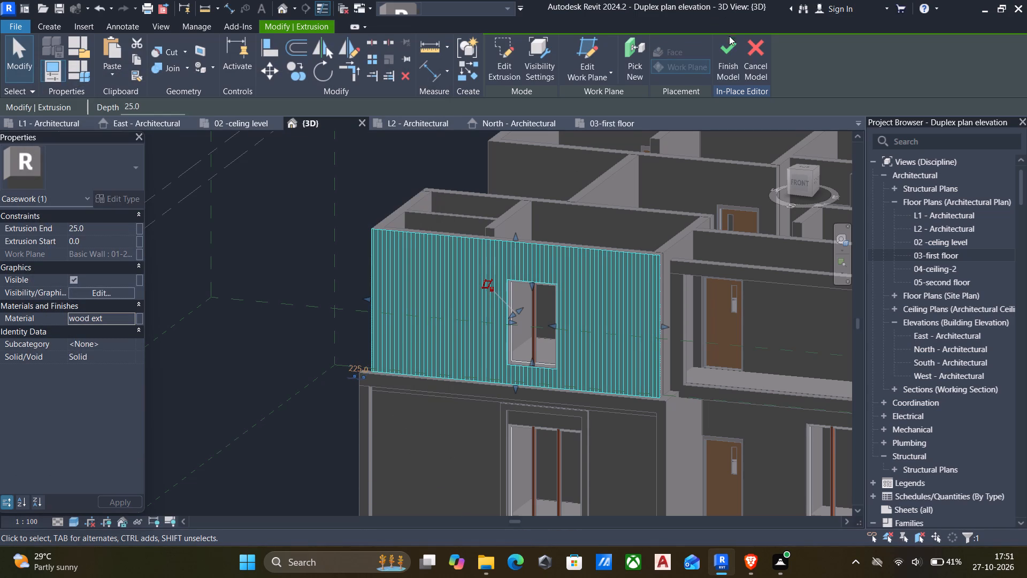
{"action": "left_click", "coordinate": [731, 44]}
{"action": "scroll", "coordinate": [533, 282], "scroll_direction": "up", "scroll_amount": 6}
{"action": "left_click", "coordinate": [603, 326]}
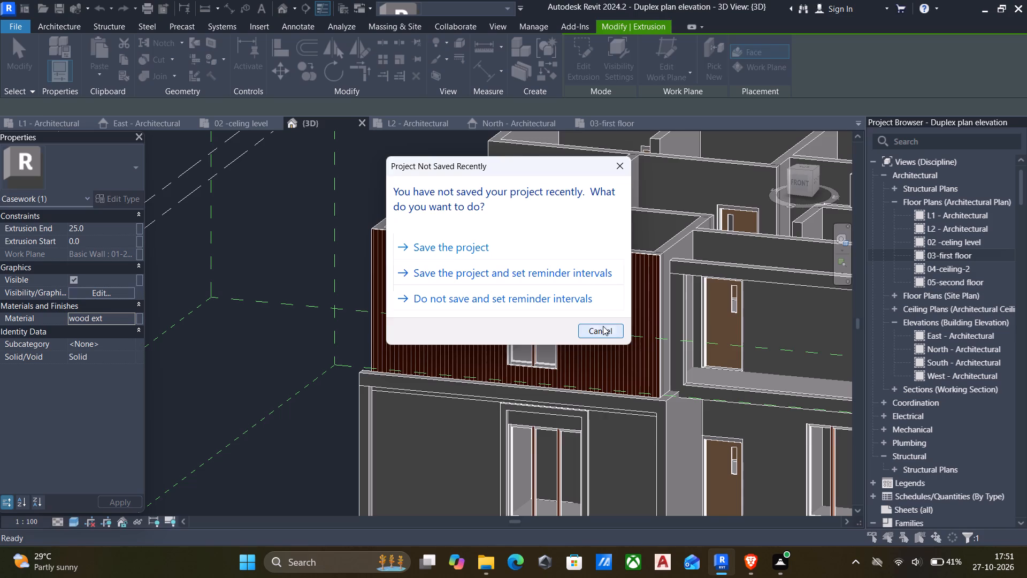
Reopen the casework panel for in-place editing and start an extrusion with the panel's front face as its work plane.
{"action": "scroll", "coordinate": [556, 263], "scroll_direction": "up", "scroll_amount": 5}
{"action": "scroll", "coordinate": [556, 262], "scroll_direction": "down", "scroll_amount": 1}
{"action": "middle_click_drag", "start_coordinate": [556, 262], "coordinate": [534, 239]}
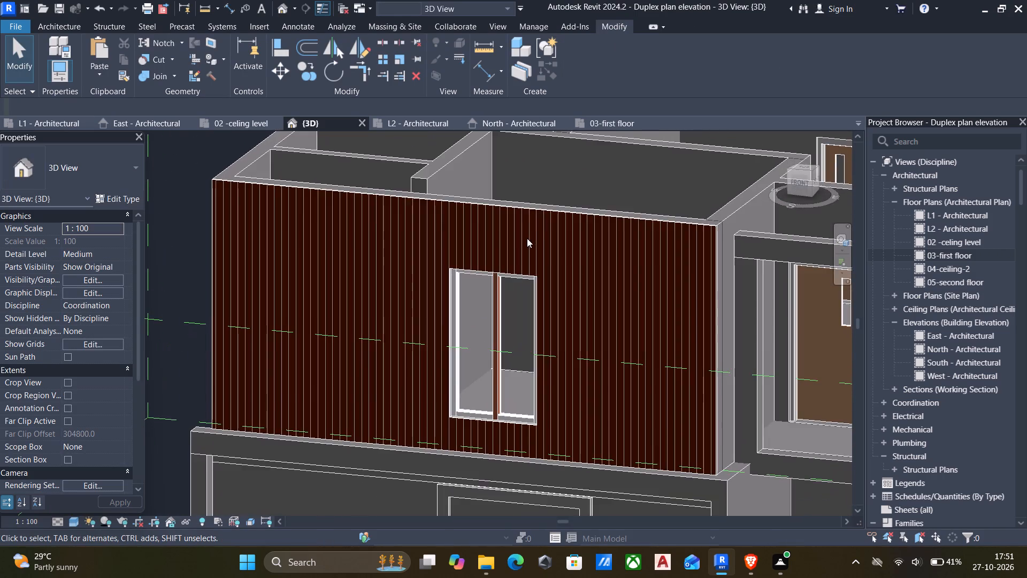
{"action": "scroll", "coordinate": [527, 239], "scroll_direction": "down", "scroll_amount": 4}
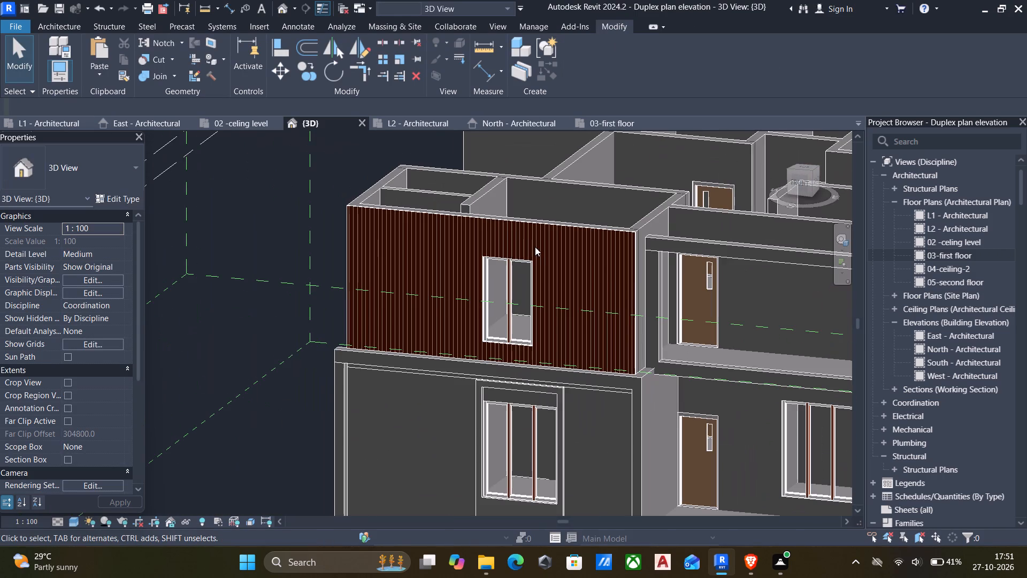
{"action": "left_click", "coordinate": [485, 223]}
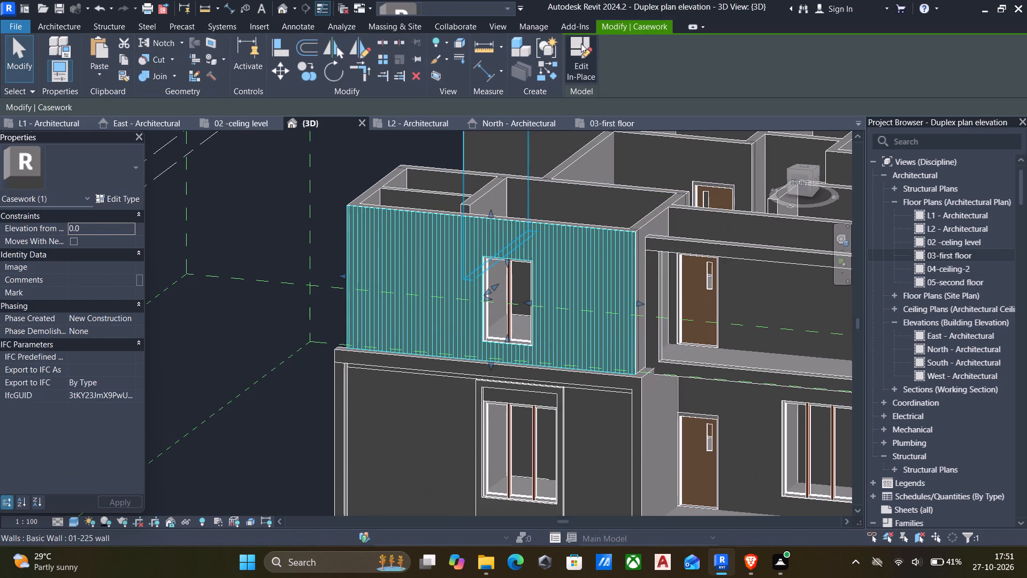
{"action": "left_click", "coordinate": [583, 43]}
{"action": "left_click", "coordinate": [45, 25]}
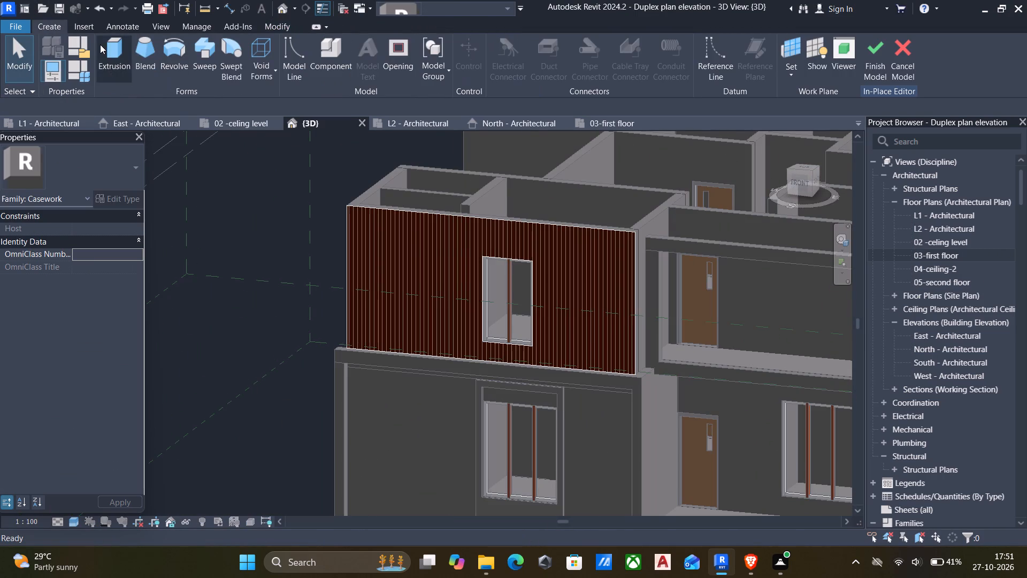
{"action": "left_click", "coordinate": [107, 45]}
{"action": "left_click", "coordinate": [607, 73]}
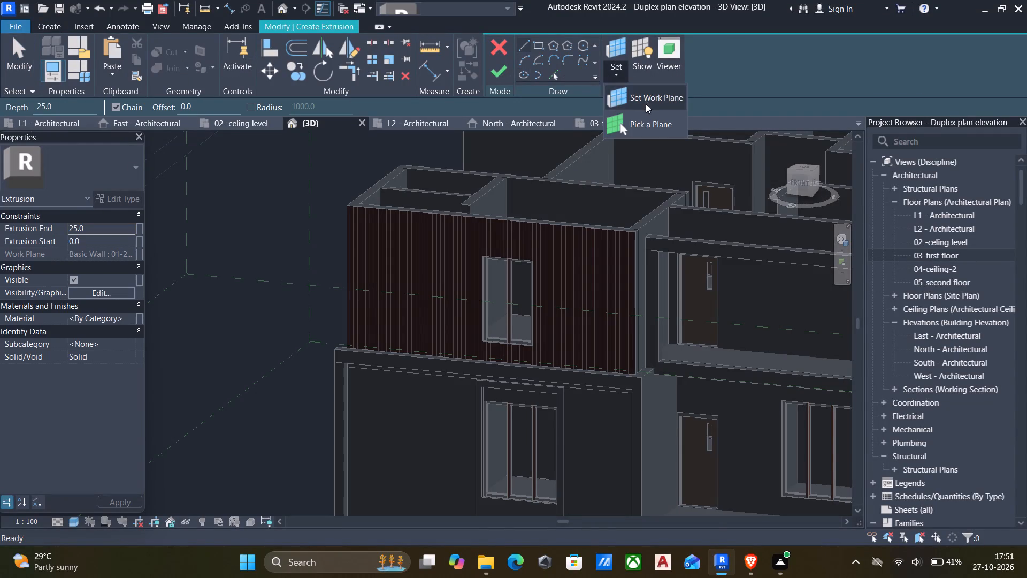
{"action": "left_click", "coordinate": [638, 130]}
{"action": "left_click", "coordinate": [426, 215]}
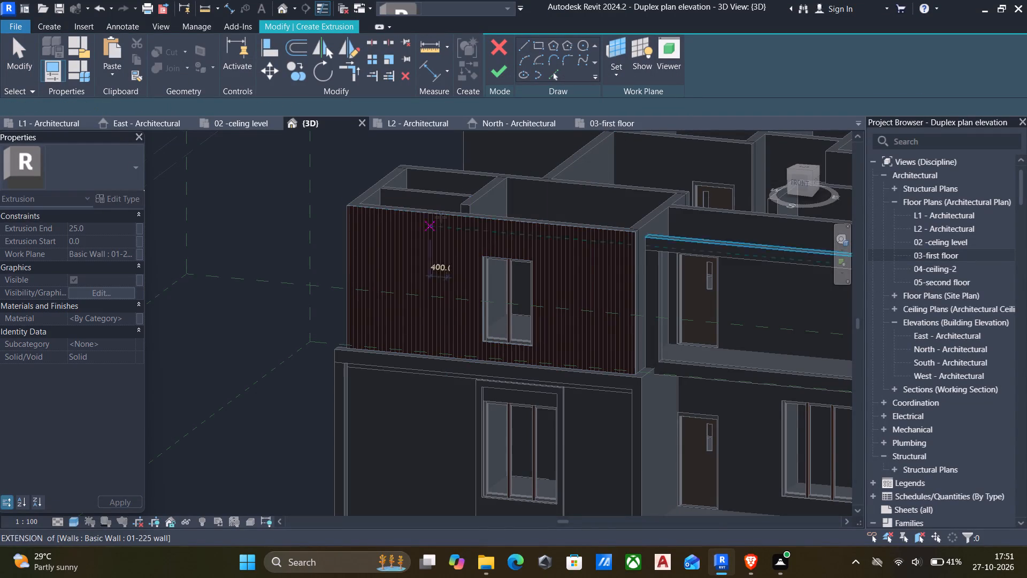
Sketch a 5062.5 by 3350 mm rectangle from the panel's upper-left corner to its bottom edge, aligned with the ground-floor window's right side.
{"action": "left_click", "coordinate": [533, 47]}
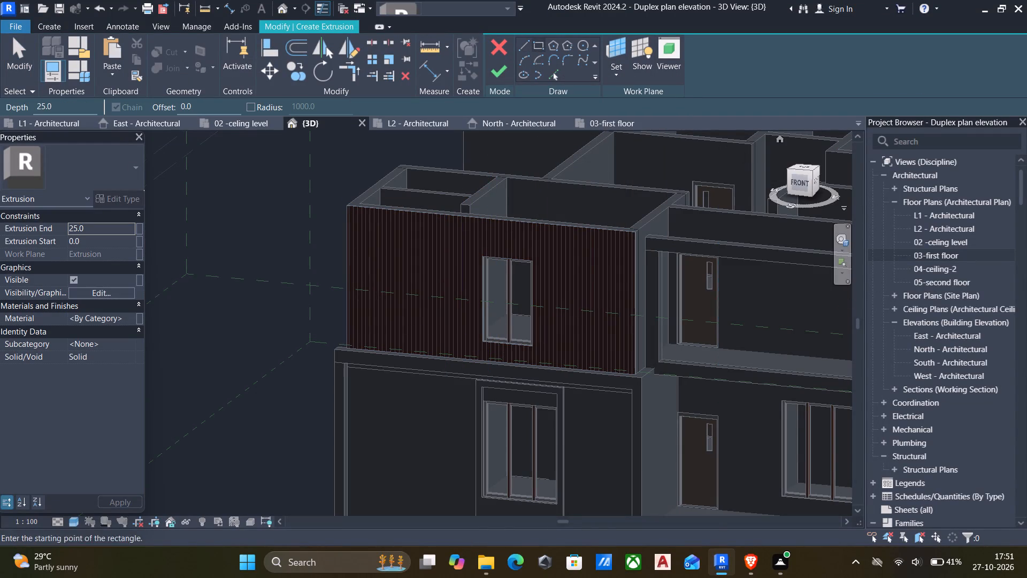
{"action": "left_click", "coordinate": [794, 174]}
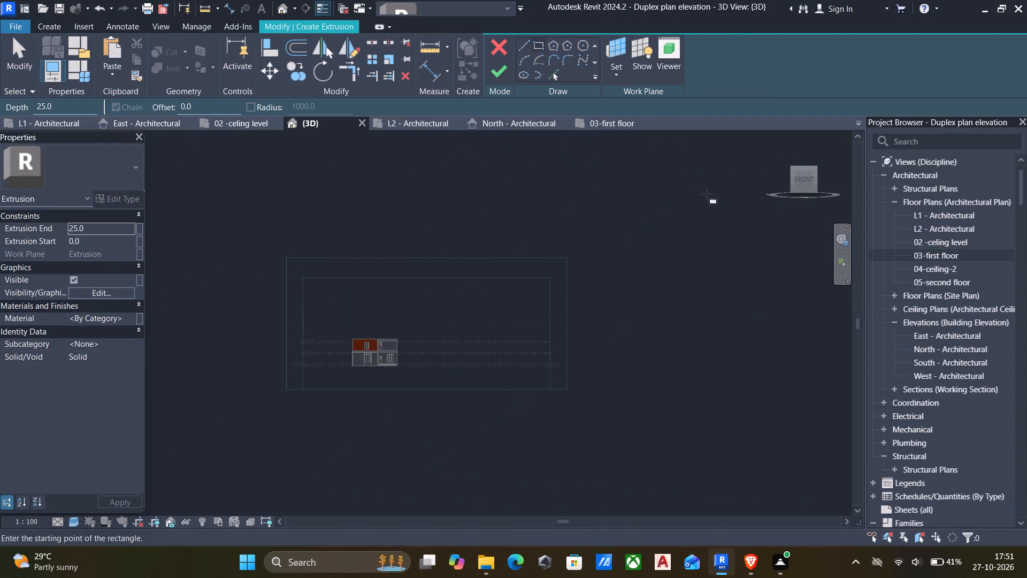
{"action": "scroll", "coordinate": [343, 350], "scroll_direction": "up", "scroll_amount": 16}
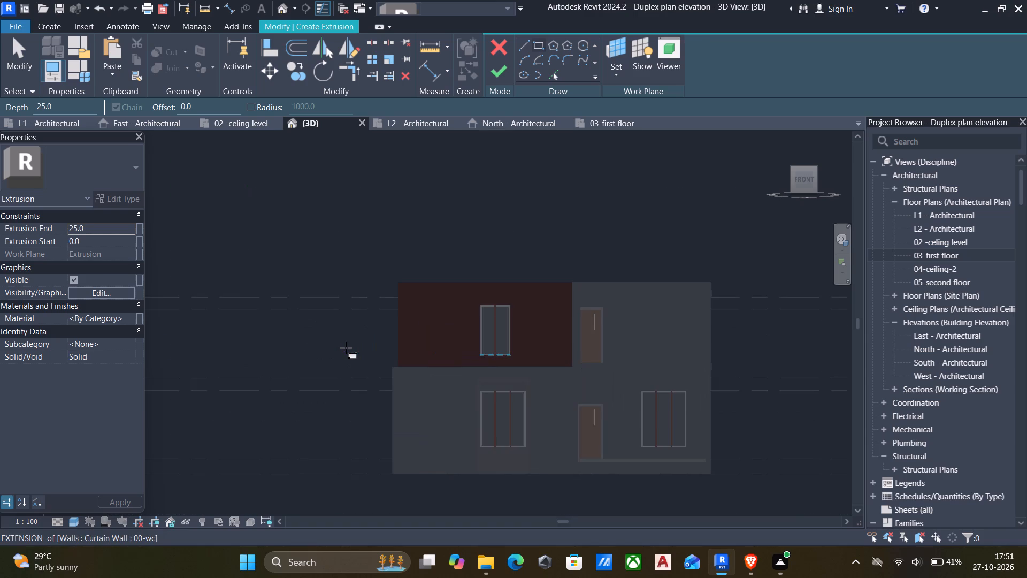
{"action": "scroll", "coordinate": [346, 348], "scroll_direction": "up", "scroll_amount": 5}
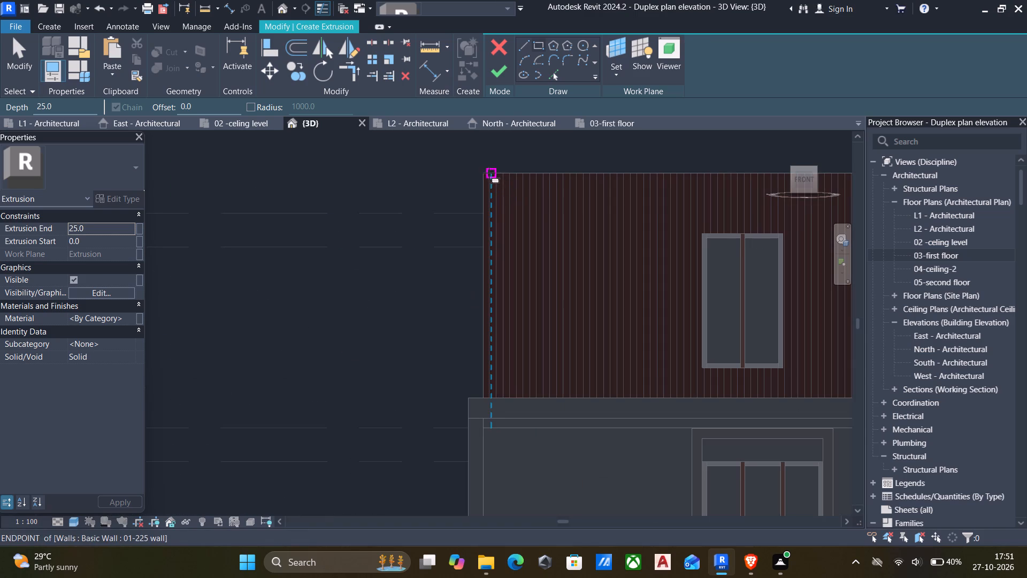
{"action": "left_click", "coordinate": [484, 173]}
{"action": "scroll", "coordinate": [719, 324], "scroll_direction": "down", "scroll_amount": 3}
{"action": "middle_click_drag", "start_coordinate": [726, 329], "coordinate": [705, 325]}
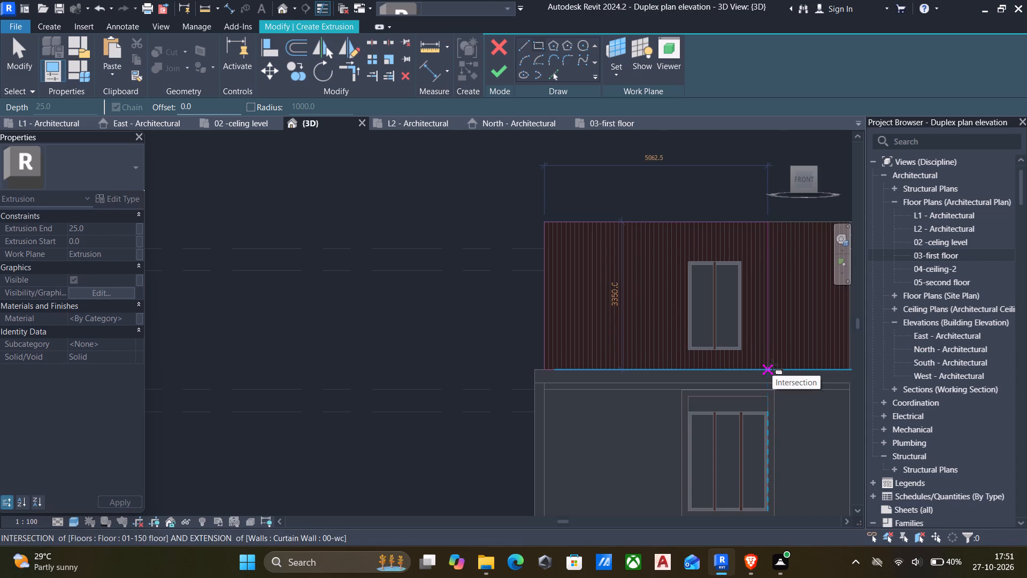
{"action": "left_click", "coordinate": [772, 364]}
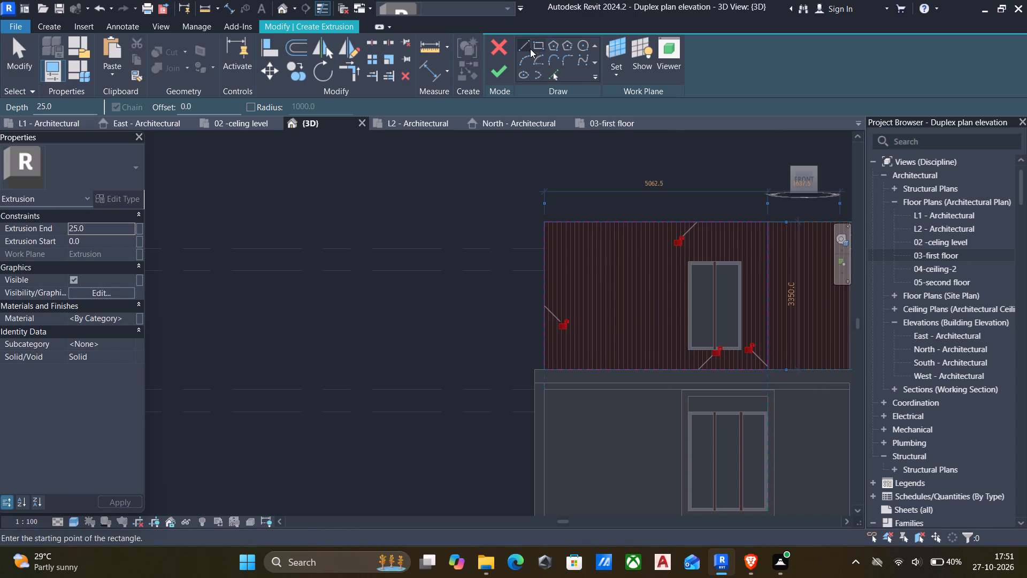
Sketch a second rectangle, 1200 mm wide, around the first-floor window's outer frame to cut its opening from the profile.
{"action": "left_click", "coordinate": [537, 44]}
{"action": "scroll", "coordinate": [718, 255], "scroll_direction": "up", "scroll_amount": 5}
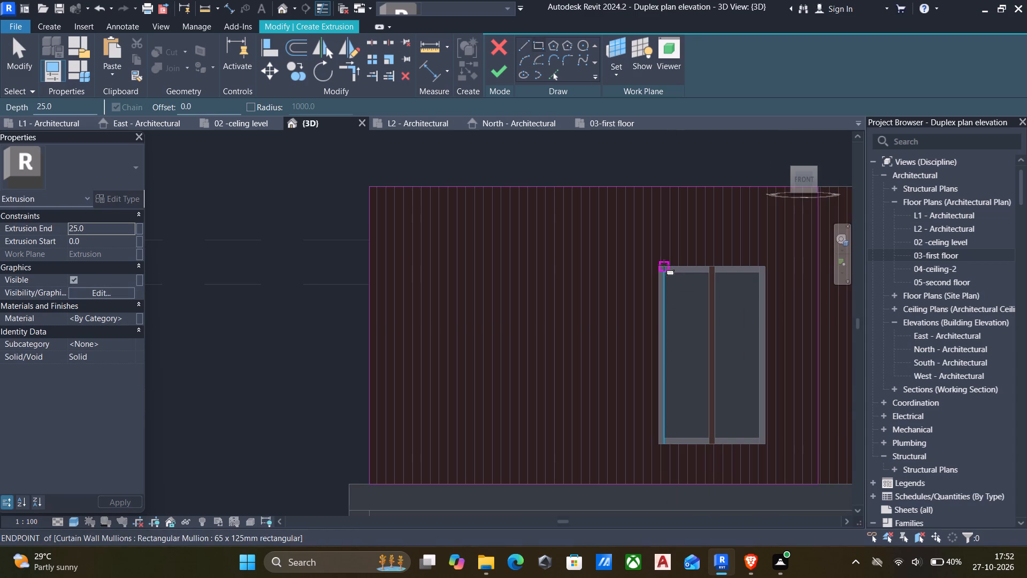
{"action": "left_click", "coordinate": [658, 266]}
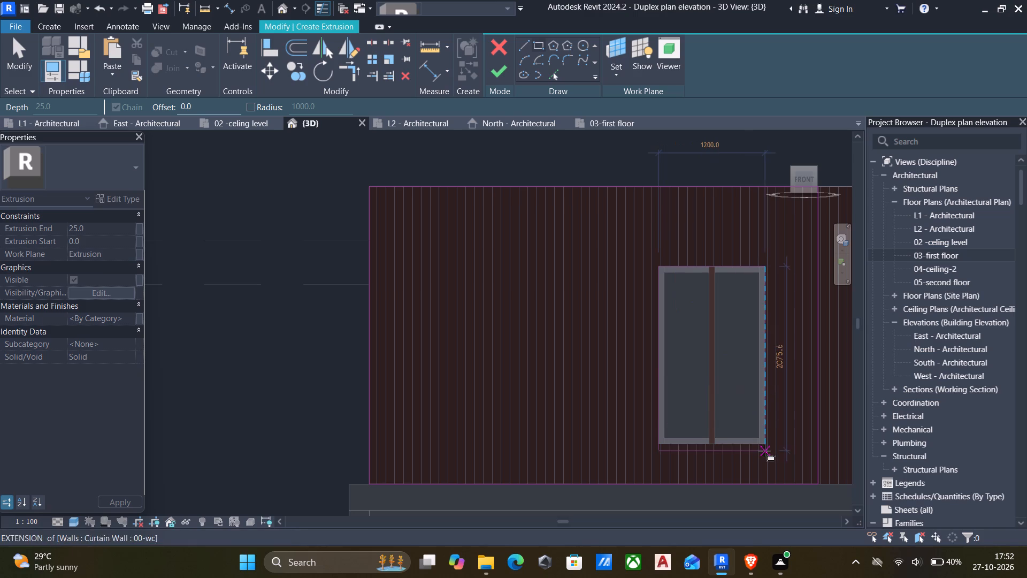
{"action": "left_click", "coordinate": [764, 446]}
Set the extrusion end to 200 mm, complete the extrusion and finish the in-place model.
{"action": "left_click", "coordinate": [107, 230]}
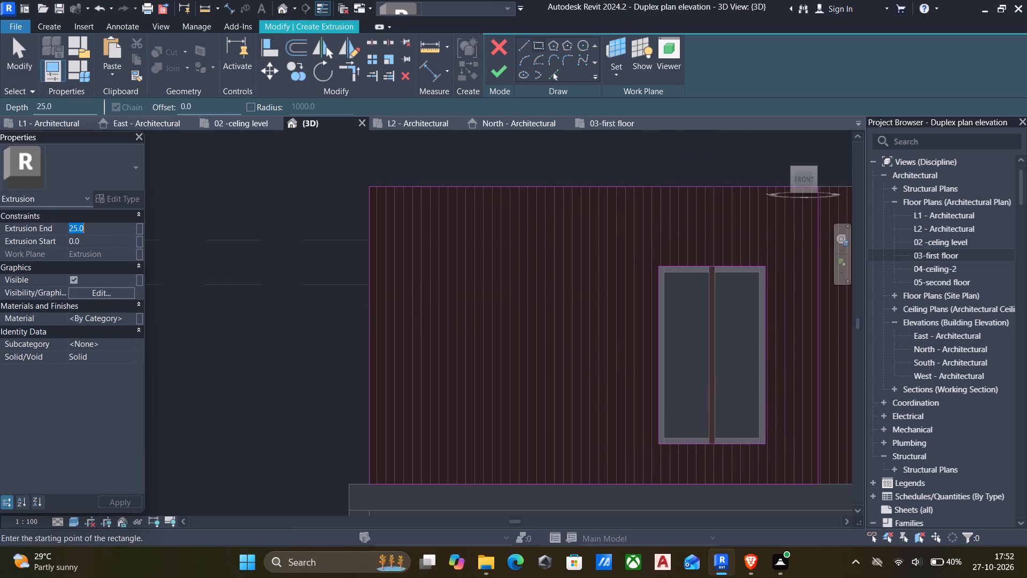
{"action": "type", "text": "200"}
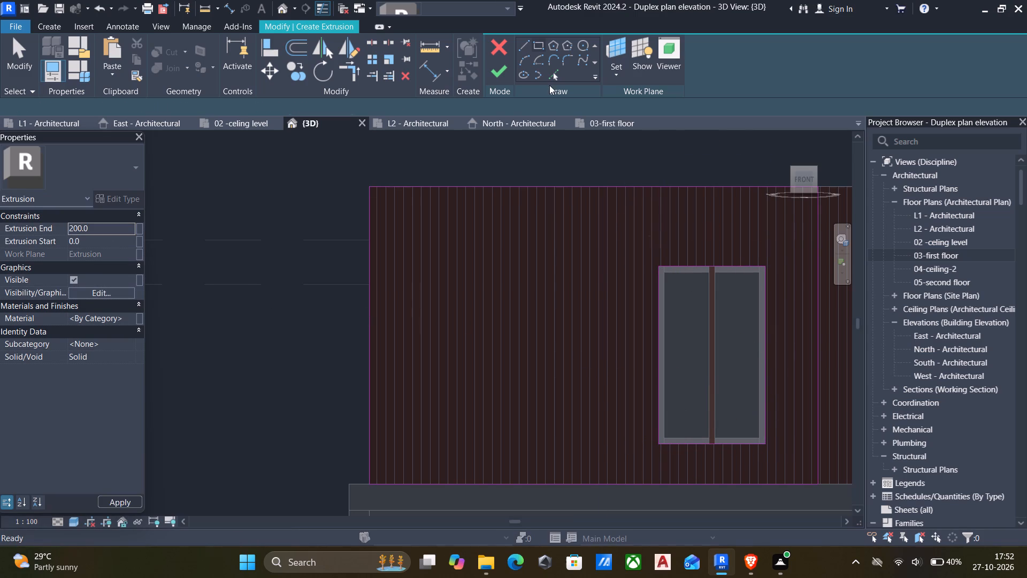
{"action": "left_click", "coordinate": [508, 70]}
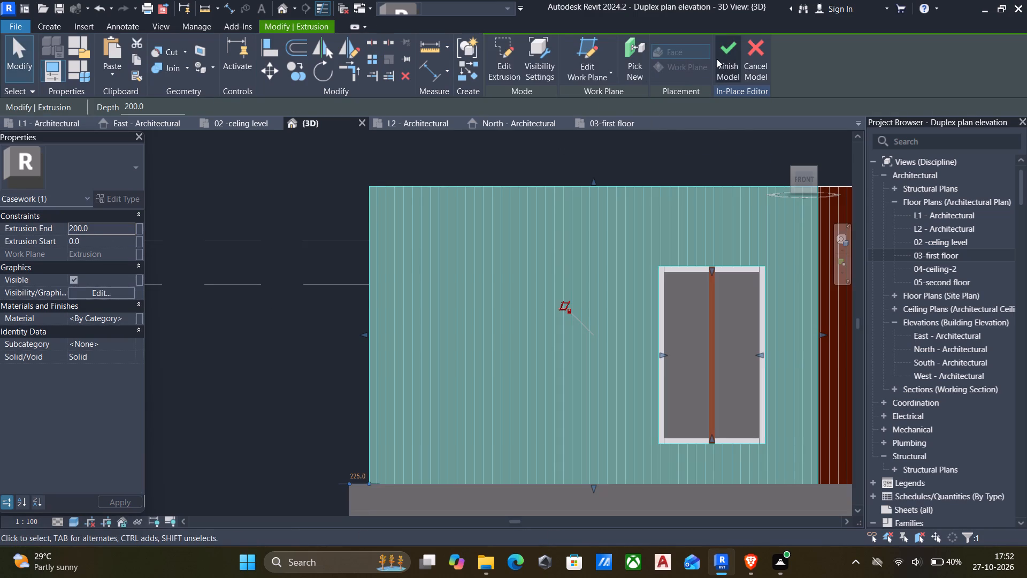
{"action": "scroll", "coordinate": [688, 207], "scroll_direction": "down", "scroll_amount": 6}
{"action": "middle_click_drag", "start_coordinate": [673, 268], "coordinate": [550, 419], "text": "shift"}
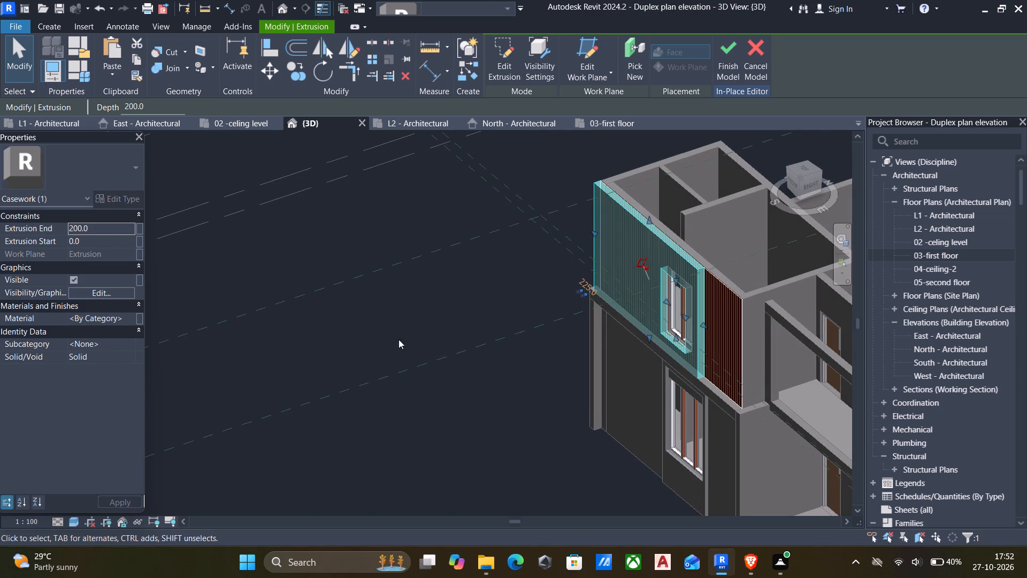
{"action": "left_click", "coordinate": [725, 49]}
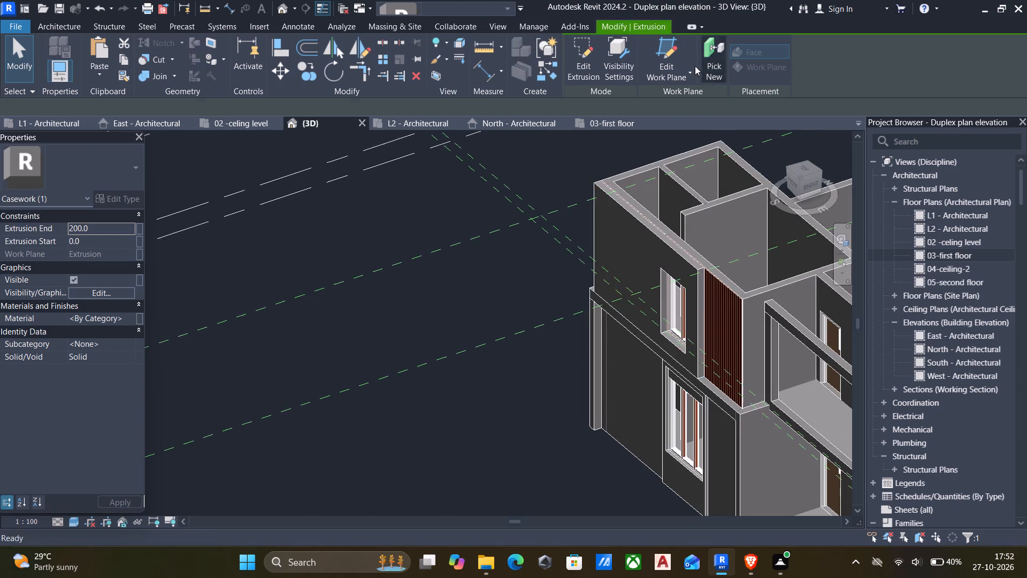
Reopen the first-floor casework panel in place, assign the Wood Door Panel - Birch material to its 200 mm extrusion, and finish the model.
{"action": "scroll", "coordinate": [666, 223], "scroll_direction": "down", "scroll_amount": 3}
{"action": "scroll", "coordinate": [663, 229], "scroll_direction": "up", "scroll_amount": 4}
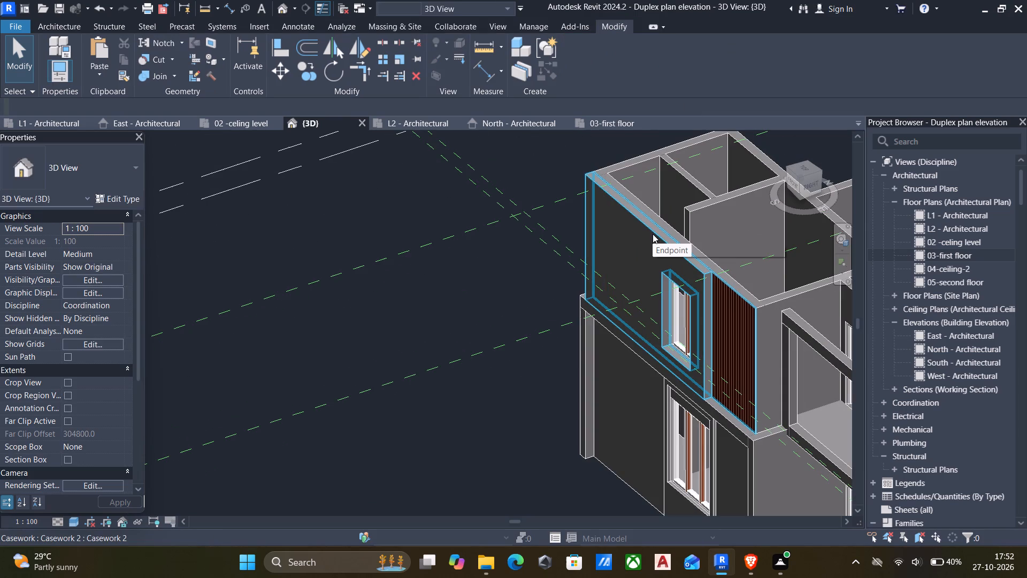
{"action": "left_click", "coordinate": [653, 234]}
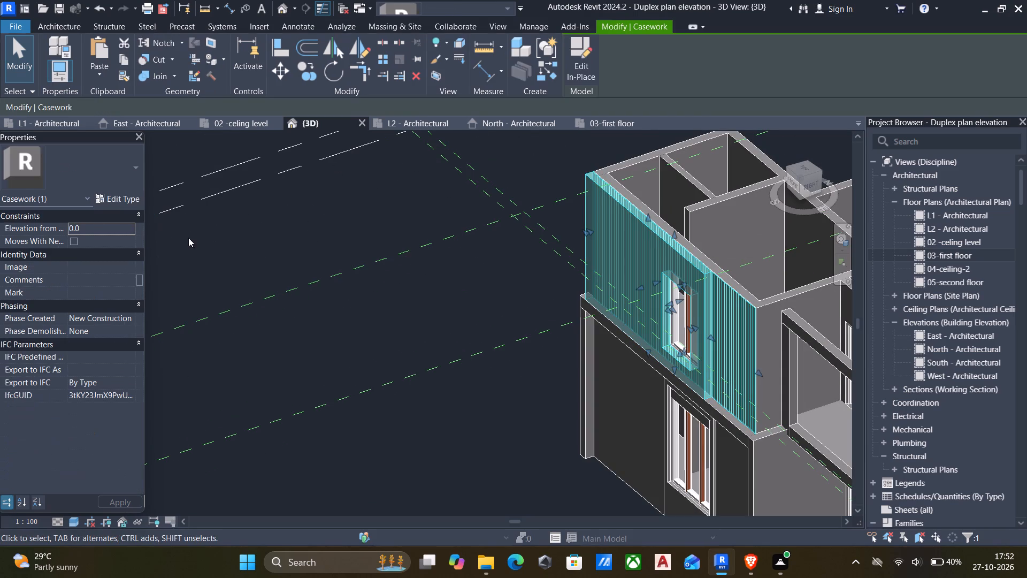
{"action": "left_click", "coordinate": [576, 43]}
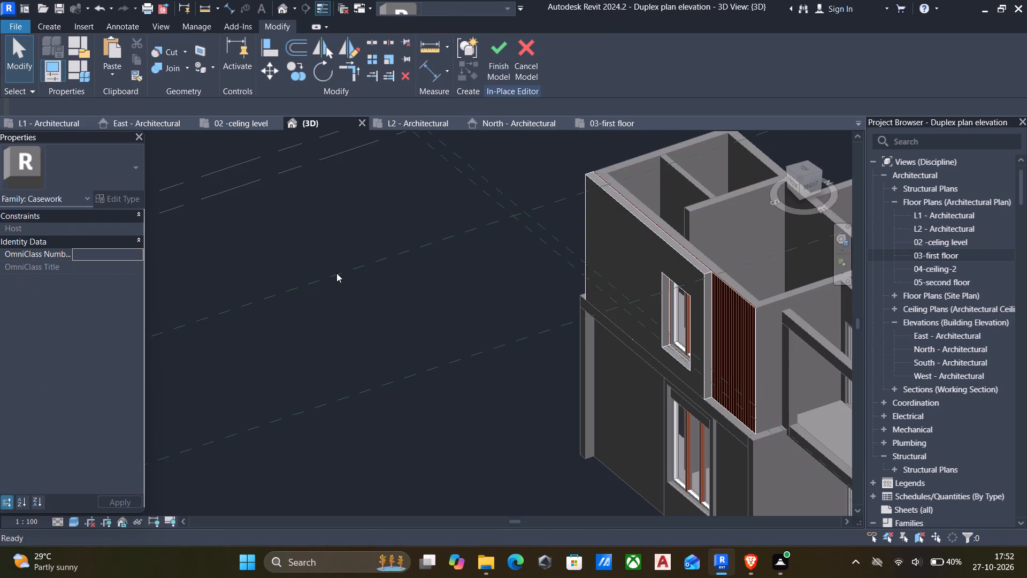
{"action": "left_click", "coordinate": [663, 243]}
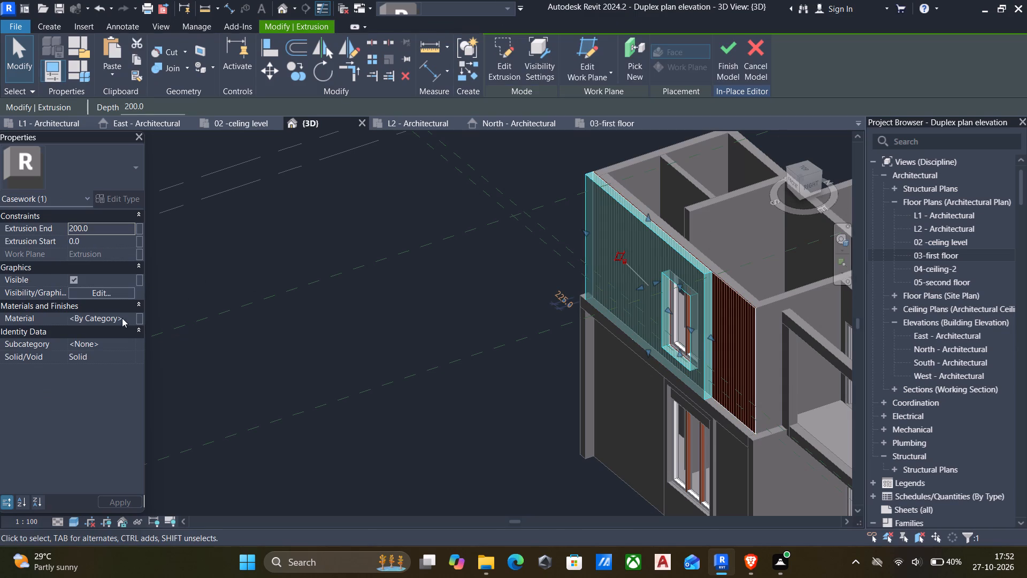
{"action": "left_click", "coordinate": [127, 317]}
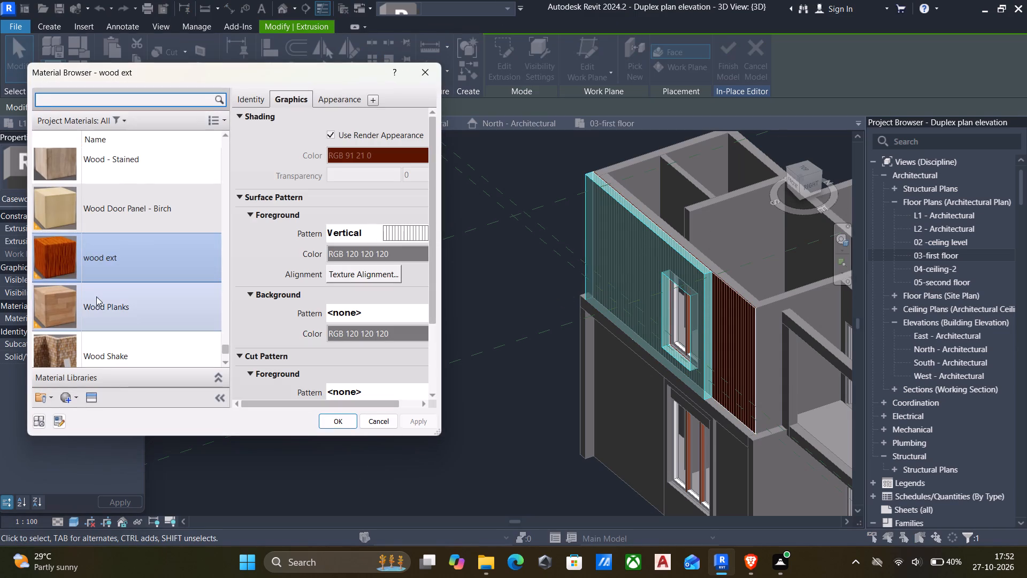
{"action": "left_click", "coordinate": [88, 211]}
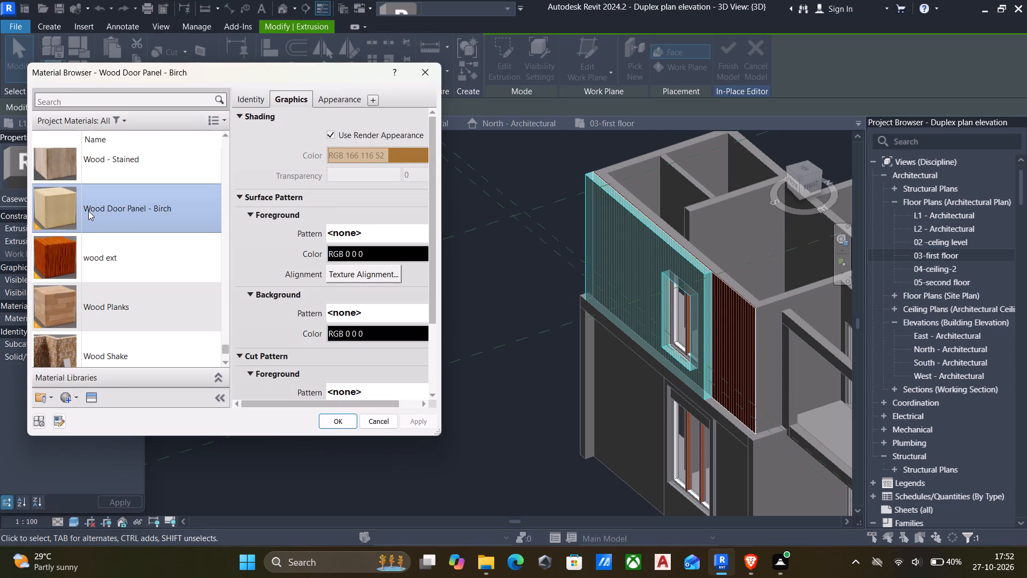
{"action": "double_click", "coordinate": [88, 211]}
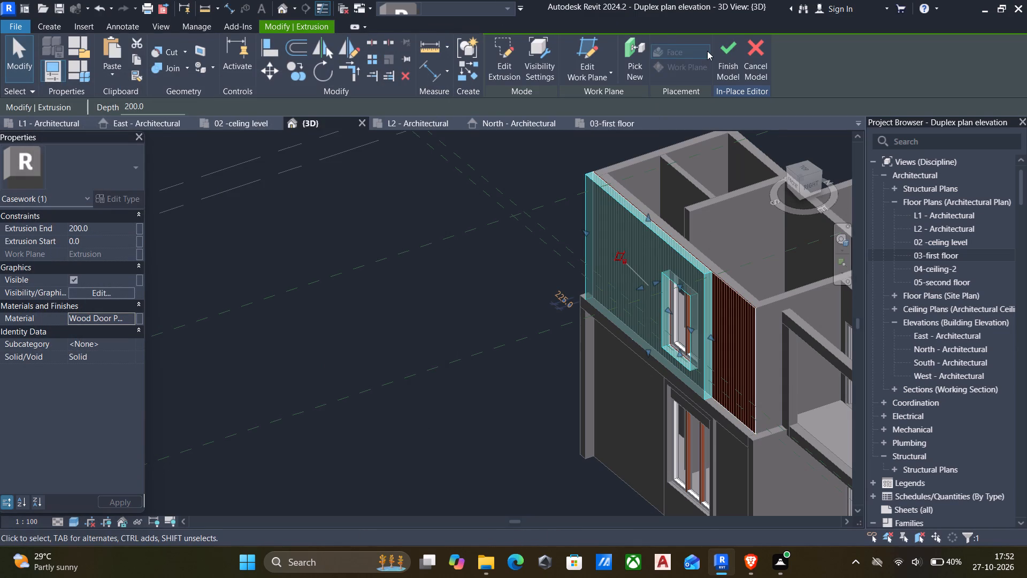
{"action": "left_click", "coordinate": [722, 48]}
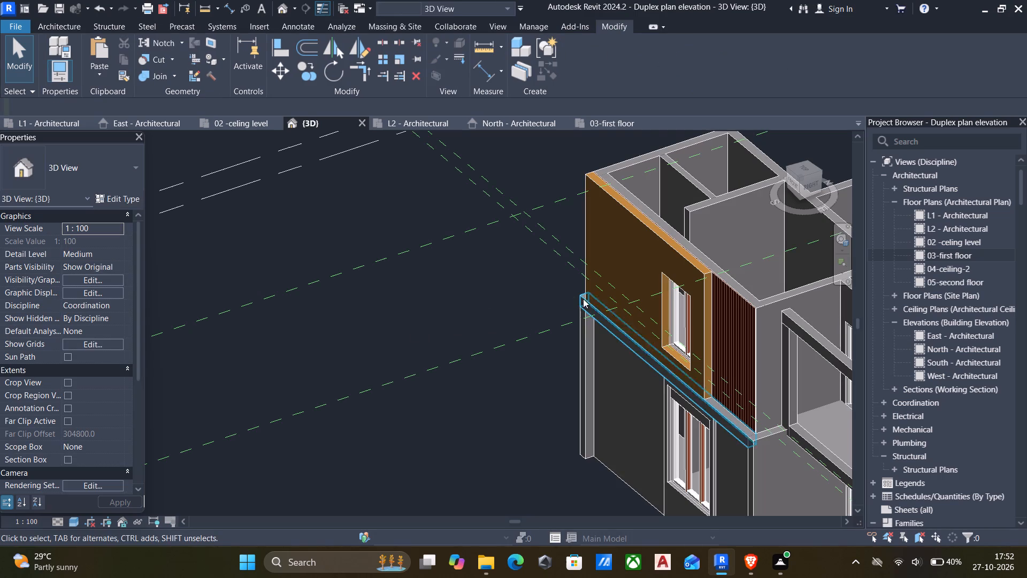
In the 01-225 wall type's structure, set the 01-225 main wall material's shading to use its render appearance and apply the type changes.
{"action": "scroll", "coordinate": [451, 337], "scroll_direction": "up", "scroll_amount": 2}
{"action": "scroll", "coordinate": [451, 336], "scroll_direction": "down", "scroll_amount": 5}
{"action": "middle_click_drag", "start_coordinate": [451, 336], "coordinate": [455, 333]}
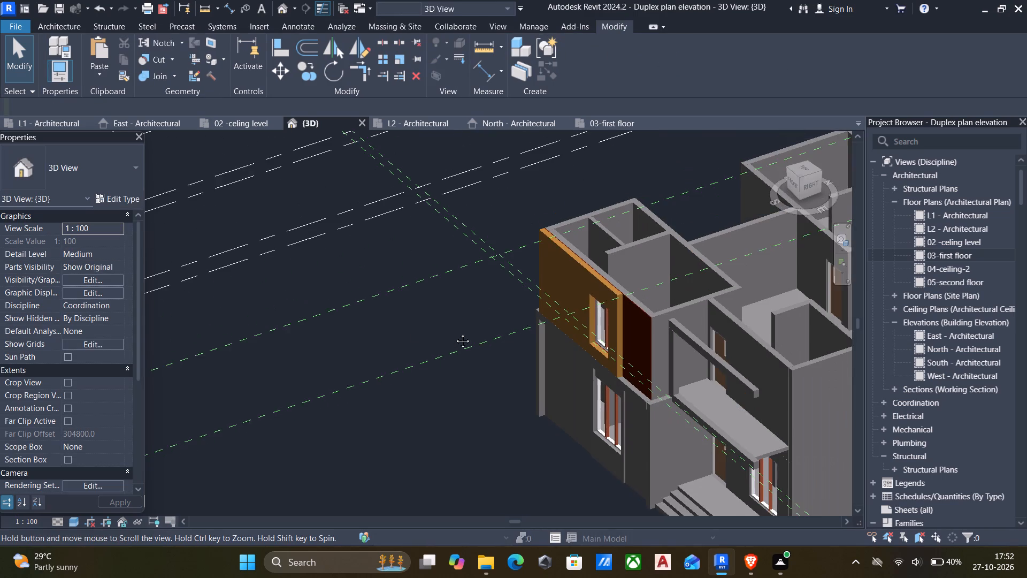
{"action": "middle_click_drag", "start_coordinate": [455, 333], "coordinate": [440, 284]}
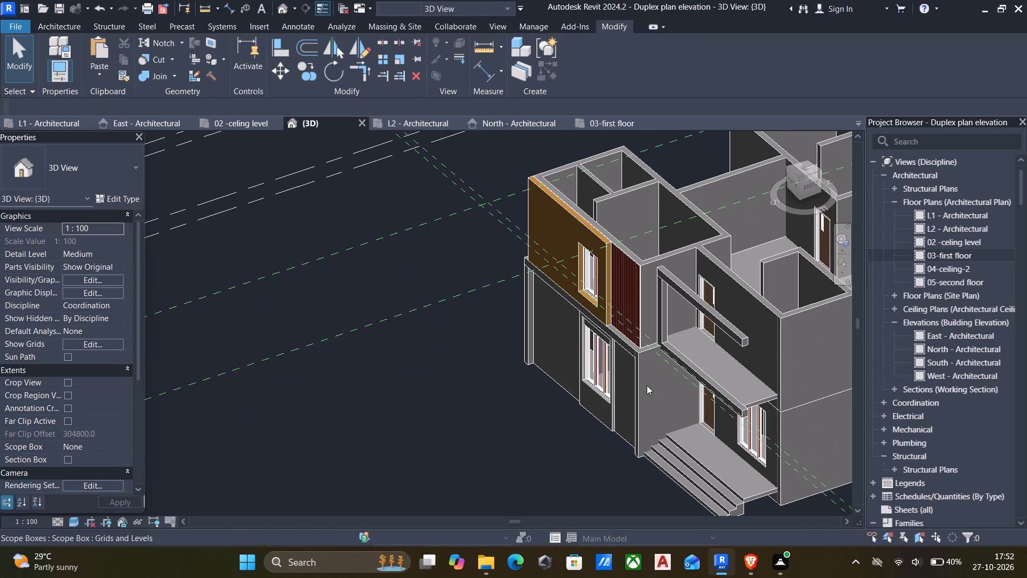
{"action": "left_click", "coordinate": [637, 388]}
{"action": "left_click", "coordinate": [120, 201]}
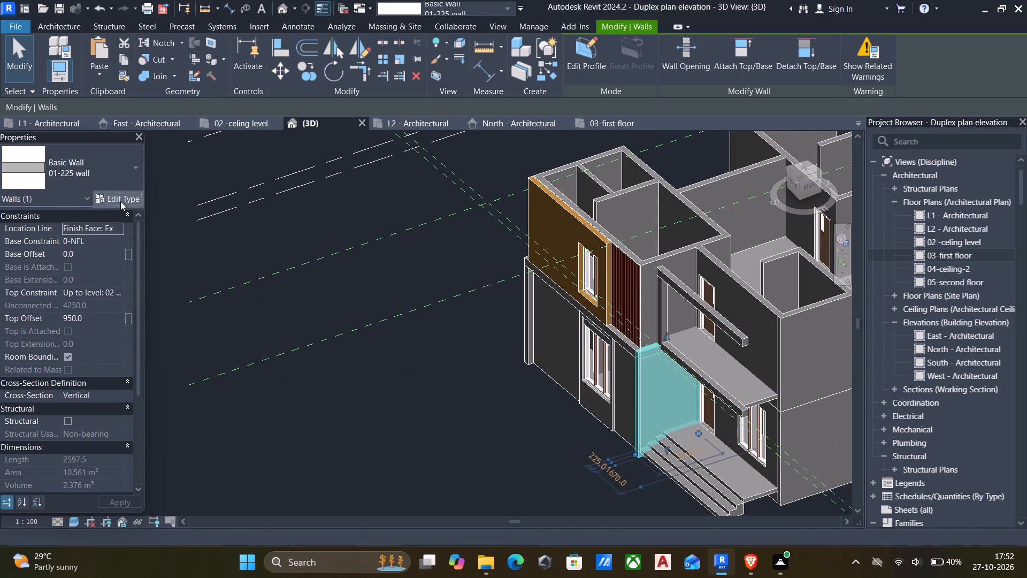
{"action": "left_click", "coordinate": [755, 199]}
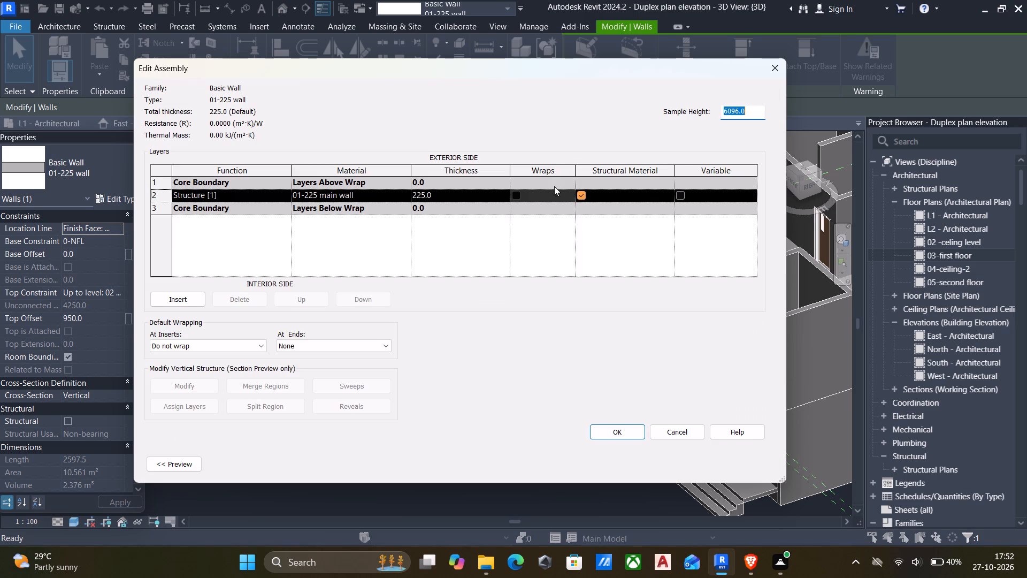
{"action": "left_click", "coordinate": [404, 196]}
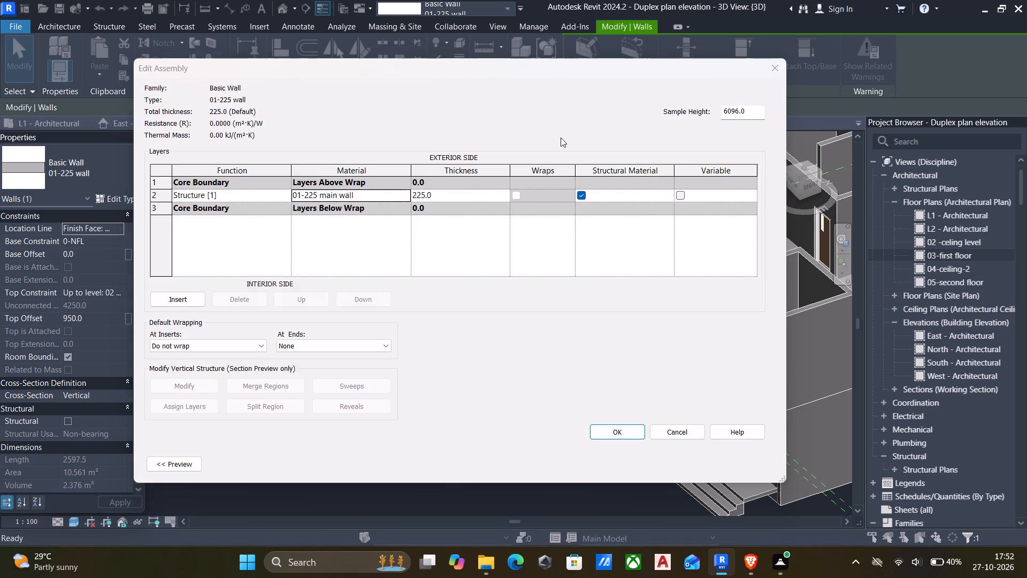
{"action": "left_click", "coordinate": [328, 128]}
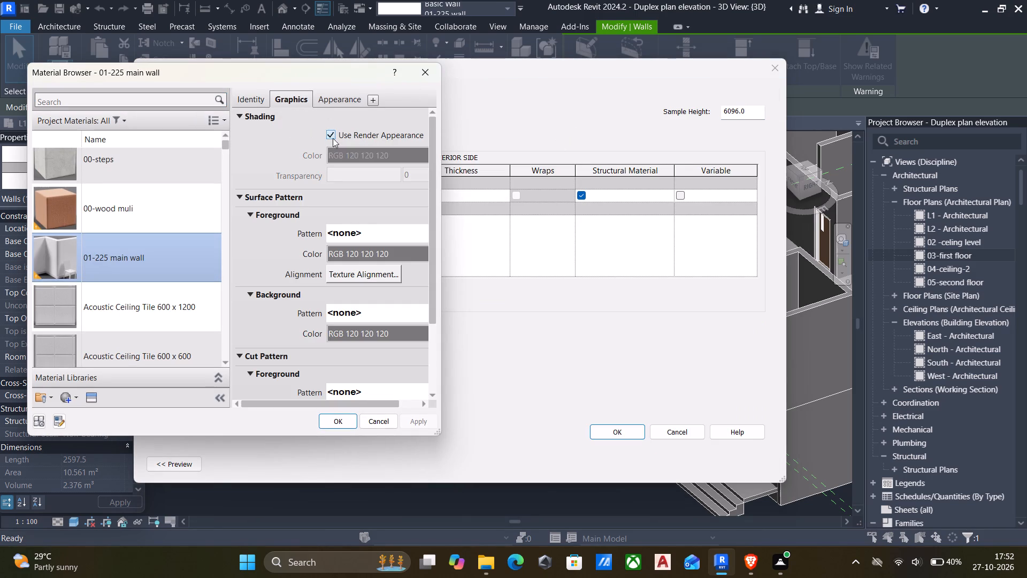
{"action": "left_click", "coordinate": [419, 420]}
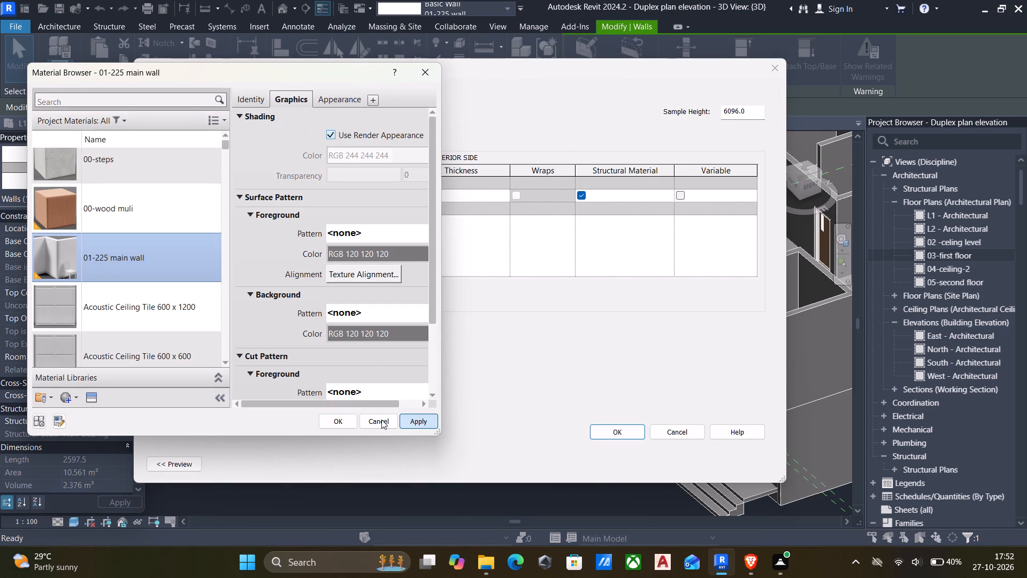
{"action": "left_click", "coordinate": [346, 421]}
{"action": "left_click", "coordinate": [630, 431]}
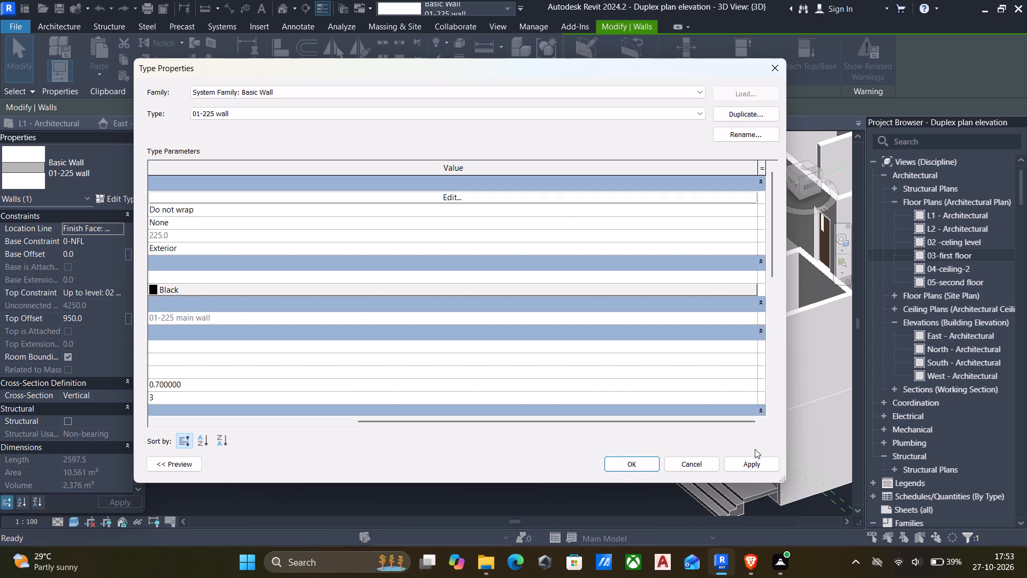
{"action": "left_click", "coordinate": [756, 463]}
{"action": "left_click", "coordinate": [643, 463]}
Clear the wall selection and save the project.
{"action": "middle_click_drag", "start_coordinate": [505, 449], "coordinate": [436, 419]}
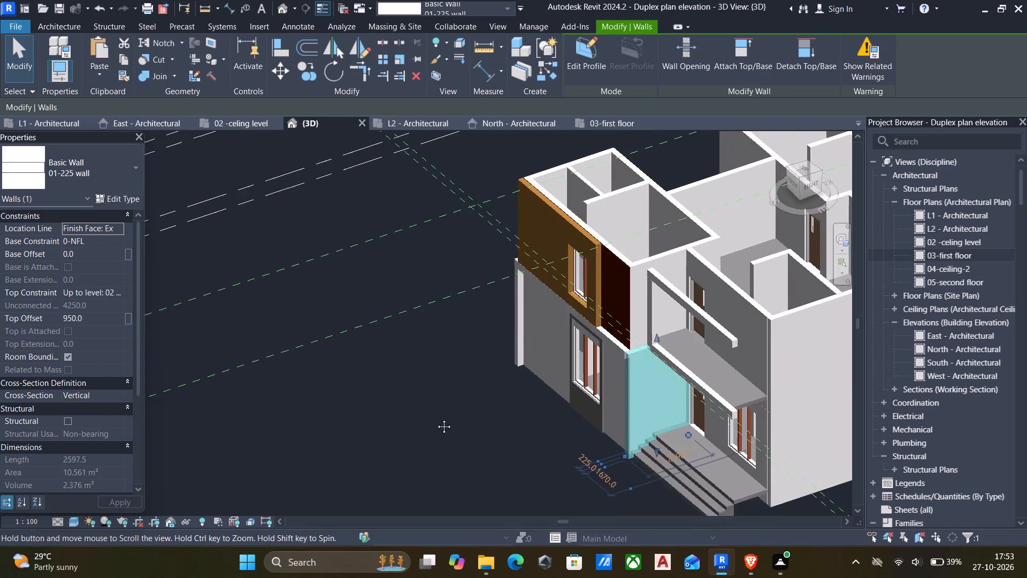
{"action": "middle_click_drag", "start_coordinate": [436, 419], "coordinate": [375, 389]}
{"action": "scroll", "coordinate": [375, 389], "scroll_direction": "down", "scroll_amount": 3}
{"action": "left_click", "coordinate": [319, 414]}
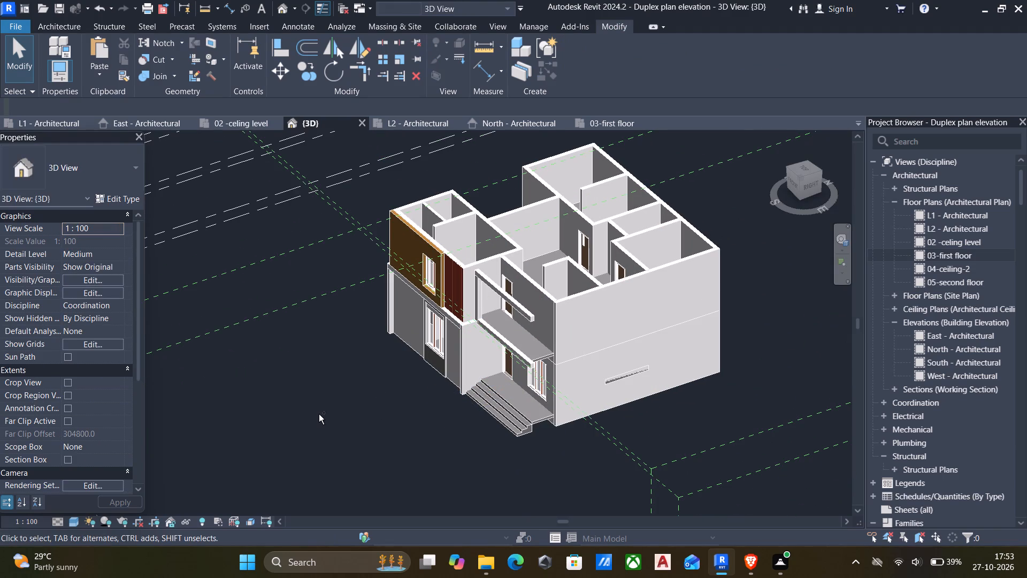
{"action": "key", "text": "ctrl+s"}
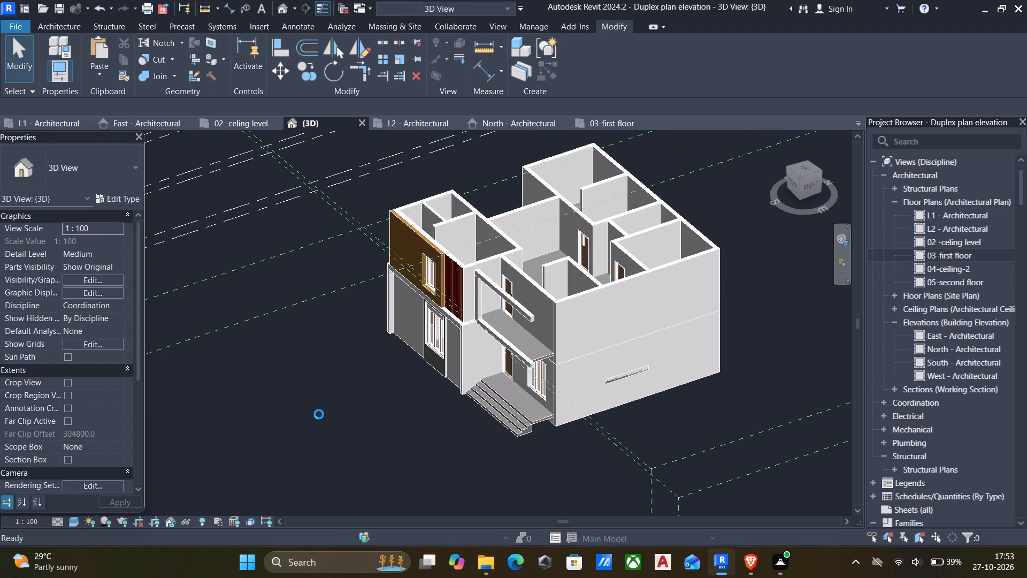
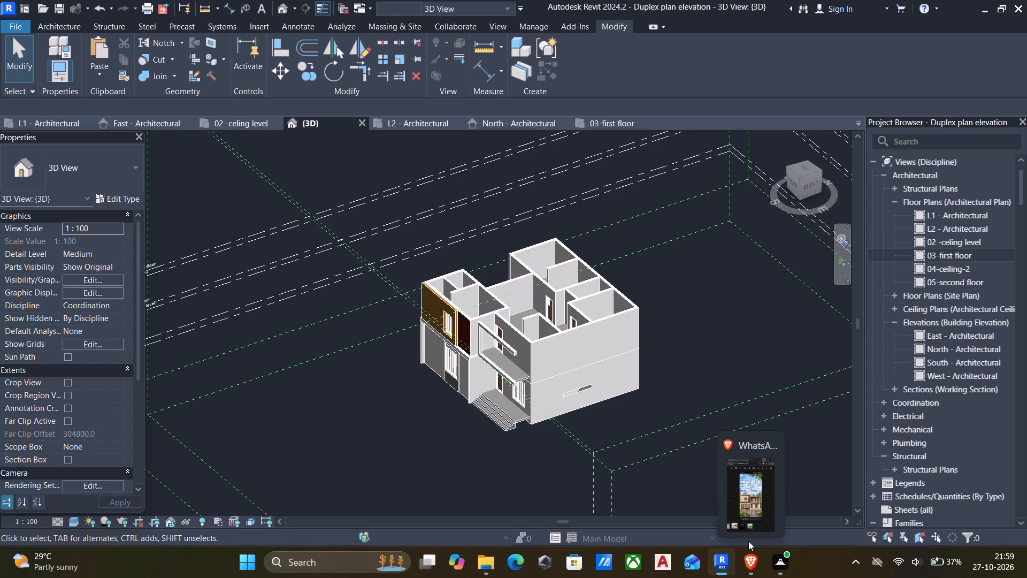
Examine the duplex in the 3D view and its layout in the L2 - Architectural floor plan.
{"action": "scroll", "coordinate": [381, 429], "scroll_direction": "up", "scroll_amount": 3}
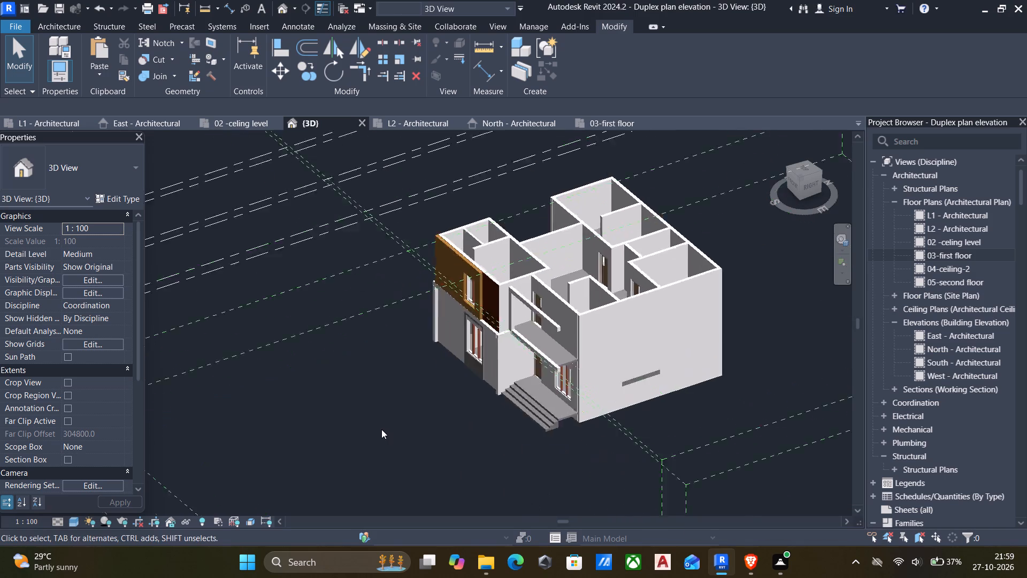
{"action": "scroll", "coordinate": [381, 429], "scroll_direction": "up", "scroll_amount": 4}
{"action": "scroll", "coordinate": [478, 409], "scroll_direction": "down", "scroll_amount": 6}
{"action": "middle_click_drag", "start_coordinate": [520, 405], "coordinate": [554, 393], "text": "shift"}
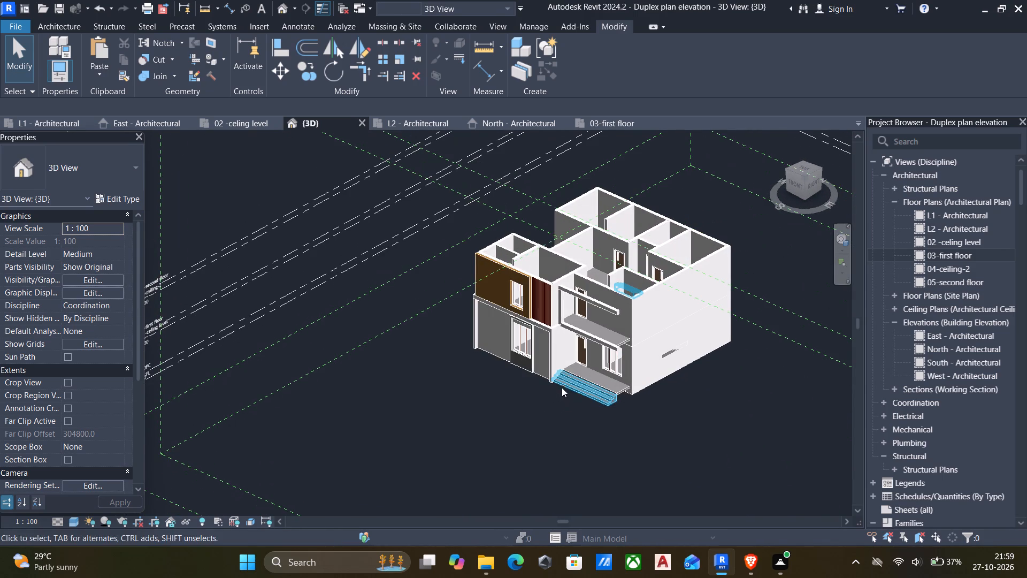
{"action": "middle_click", "coordinate": [549, 398]}
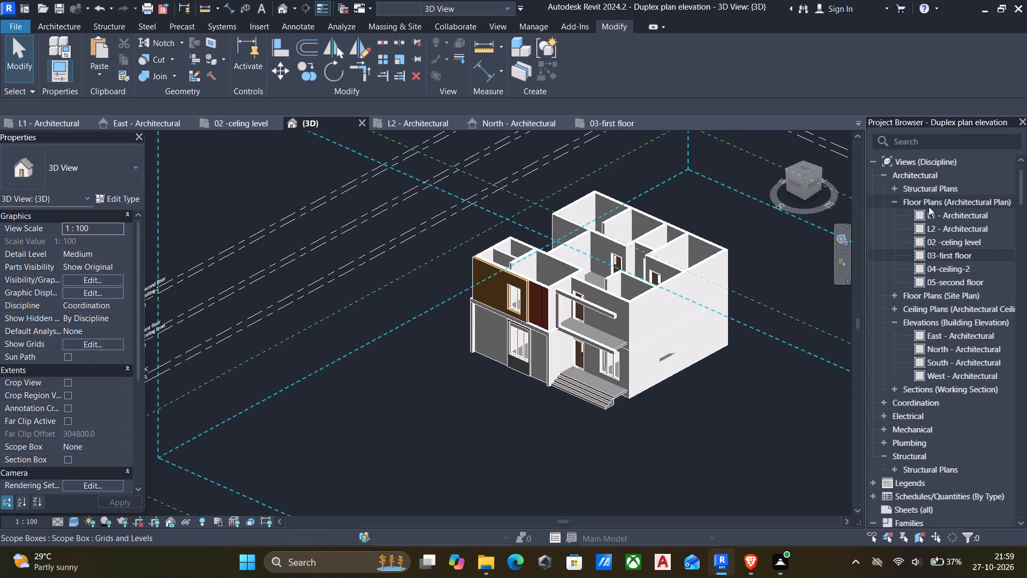
{"action": "double_click", "coordinate": [925, 227]}
{"action": "scroll", "coordinate": [606, 352], "scroll_direction": "down", "scroll_amount": 4}
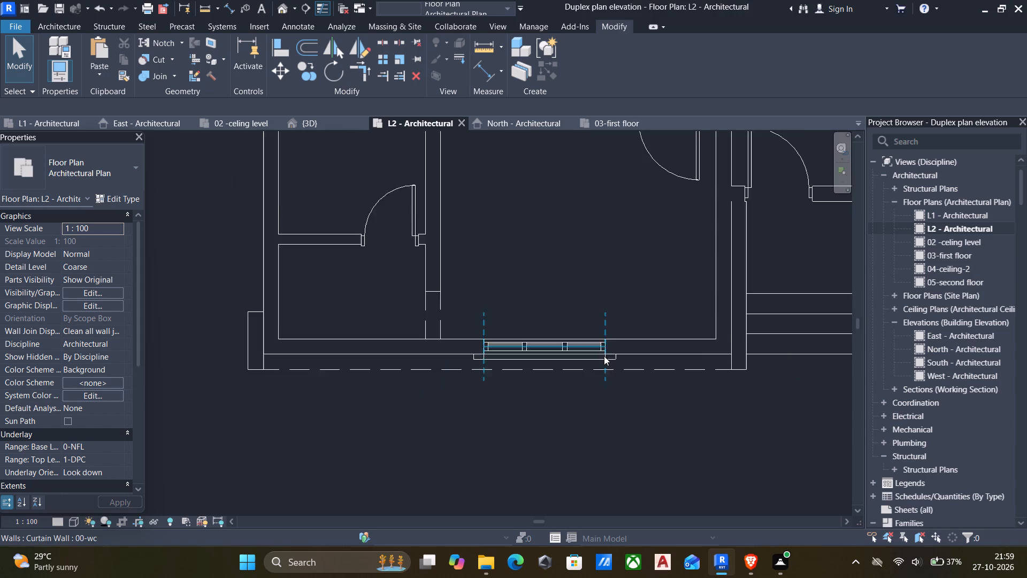
{"action": "scroll", "coordinate": [604, 356], "scroll_direction": "down", "scroll_amount": 10}
{"action": "middle_click_drag", "start_coordinate": [639, 339], "coordinate": [572, 393]}
{"action": "scroll", "coordinate": [569, 285], "scroll_direction": "up", "scroll_amount": 3}
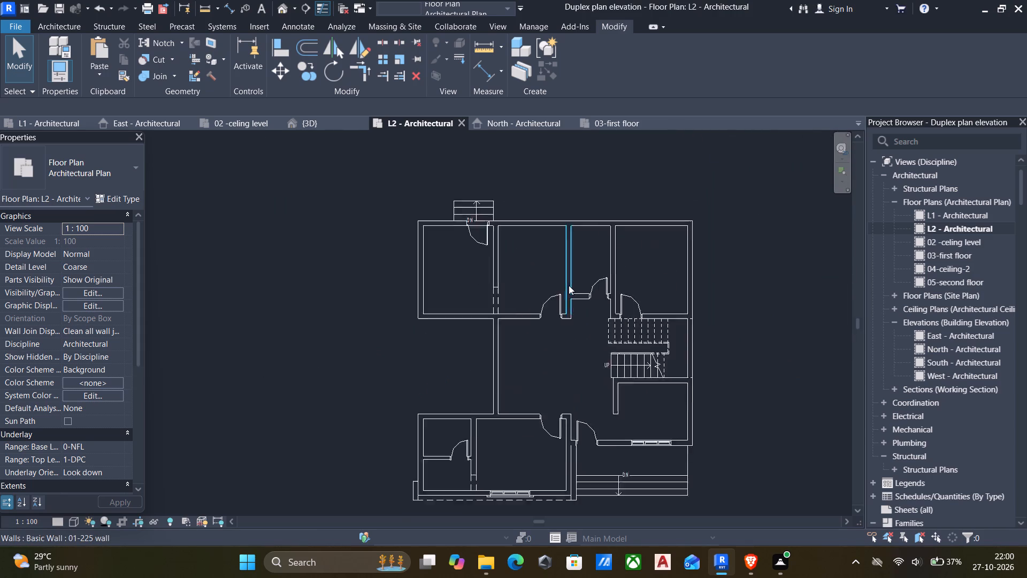
{"action": "scroll", "coordinate": [569, 285], "scroll_direction": "up", "scroll_amount": 2}
{"action": "scroll", "coordinate": [569, 284], "scroll_direction": "down", "scroll_amount": 5}
{"action": "middle_click_drag", "start_coordinate": [568, 286], "coordinate": [556, 277]}
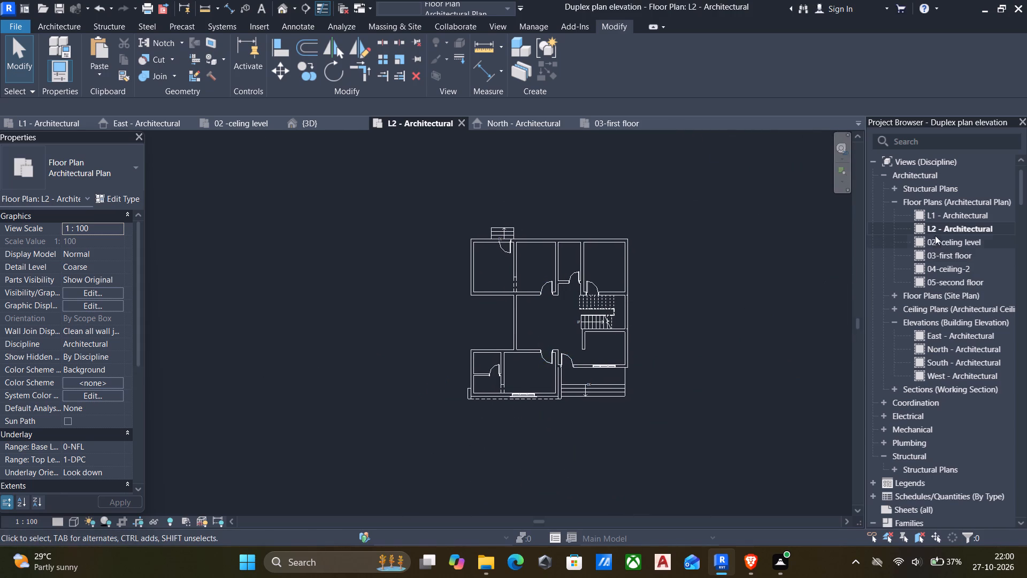
Open the 03-first floor plan and dismiss the system update notification.
{"action": "double_click", "coordinate": [921, 255]}
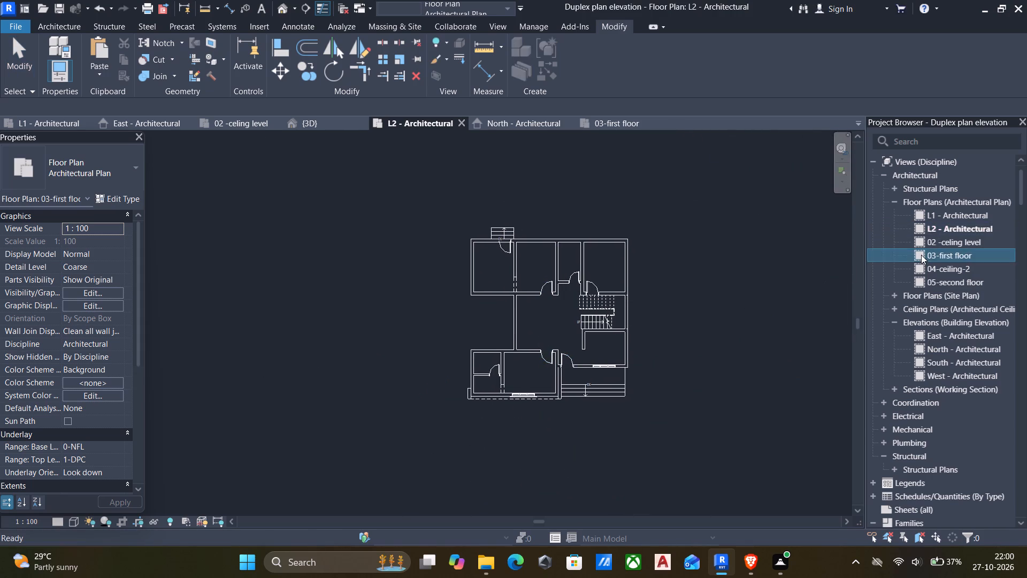
{"action": "scroll", "coordinate": [513, 321], "scroll_direction": "down", "scroll_amount": 9}
{"action": "middle_click_drag", "start_coordinate": [540, 315], "coordinate": [528, 363]}
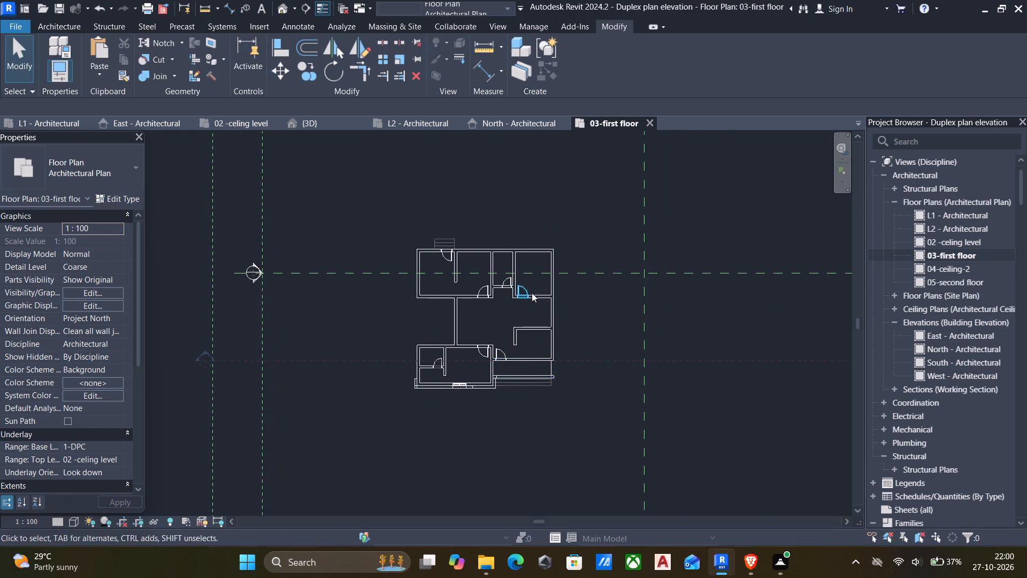
{"action": "scroll", "coordinate": [537, 283], "scroll_direction": "up", "scroll_amount": 5}
{"action": "scroll", "coordinate": [537, 295], "scroll_direction": "down", "scroll_amount": 2}
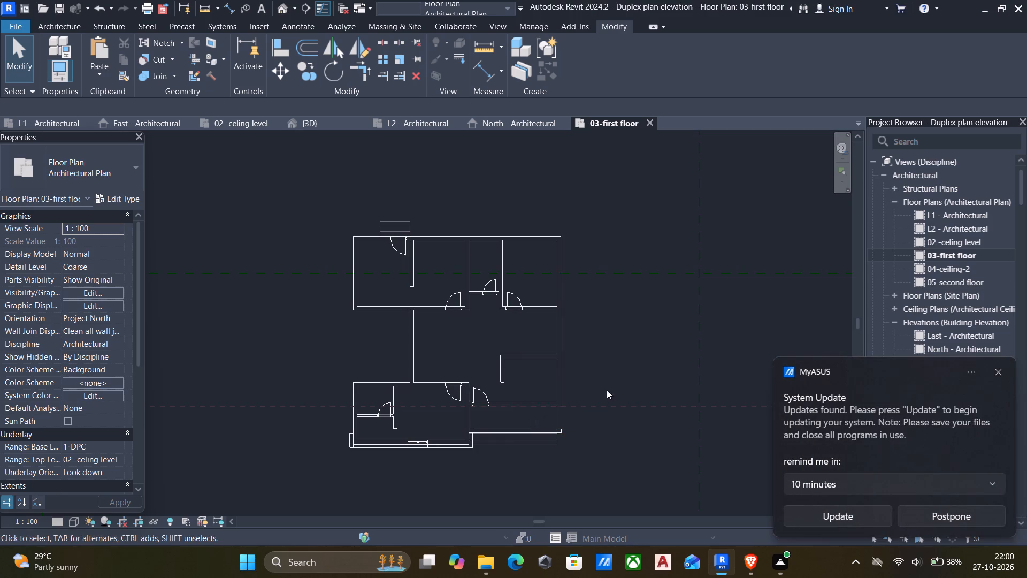
{"action": "left_click", "coordinate": [998, 374]}
Browse the project tree down through the families, collapse the Families branch and check the Sheets entry.
{"action": "scroll", "coordinate": [1025, 317], "scroll_direction": "up", "scroll_amount": 6}
{"action": "scroll", "coordinate": [956, 323], "scroll_direction": "up", "scroll_amount": 3}
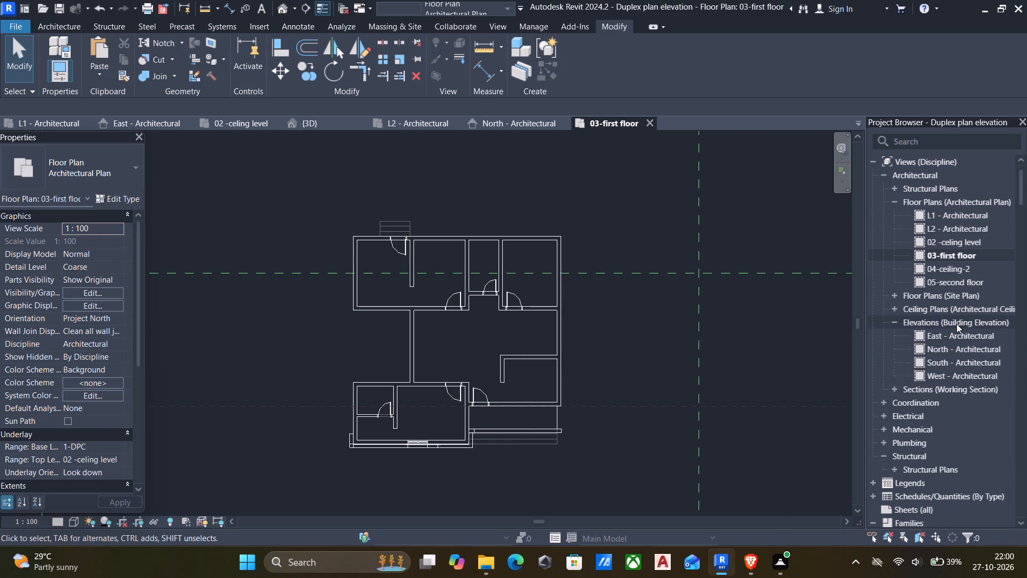
{"action": "scroll", "coordinate": [956, 324], "scroll_direction": "up", "scroll_amount": 4}
{"action": "scroll", "coordinate": [939, 298], "scroll_direction": "down", "scroll_amount": 9}
{"action": "scroll", "coordinate": [935, 308], "scroll_direction": "up", "scroll_amount": 3}
{"action": "scroll", "coordinate": [935, 308], "scroll_direction": "down", "scroll_amount": 19}
{"action": "scroll", "coordinate": [933, 330], "scroll_direction": "down", "scroll_amount": 14}
{"action": "scroll", "coordinate": [933, 332], "scroll_direction": "down", "scroll_amount": 13}
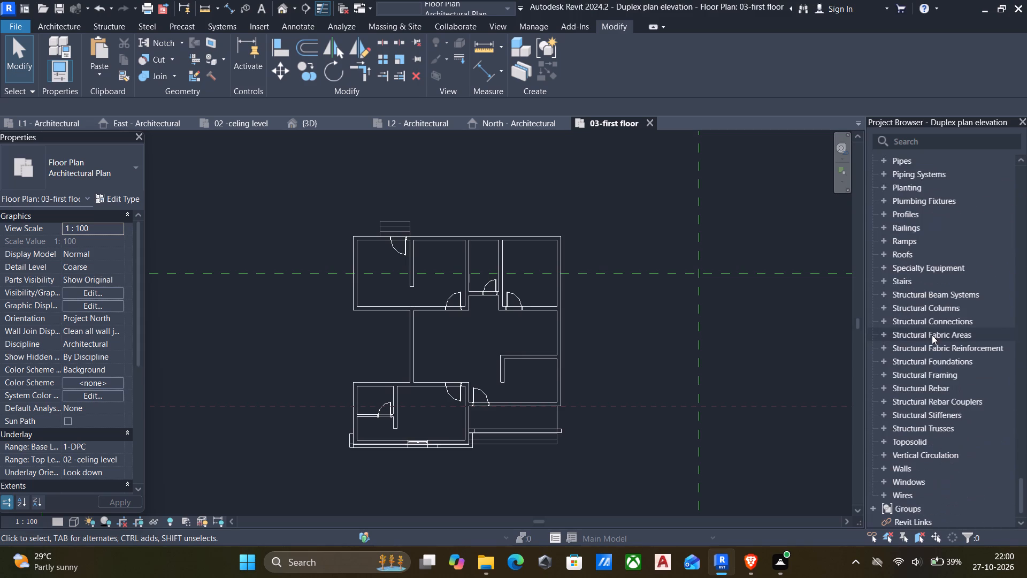
{"action": "scroll", "coordinate": [932, 335], "scroll_direction": "down", "scroll_amount": 18}
{"action": "scroll", "coordinate": [930, 336], "scroll_direction": "up", "scroll_amount": 11}
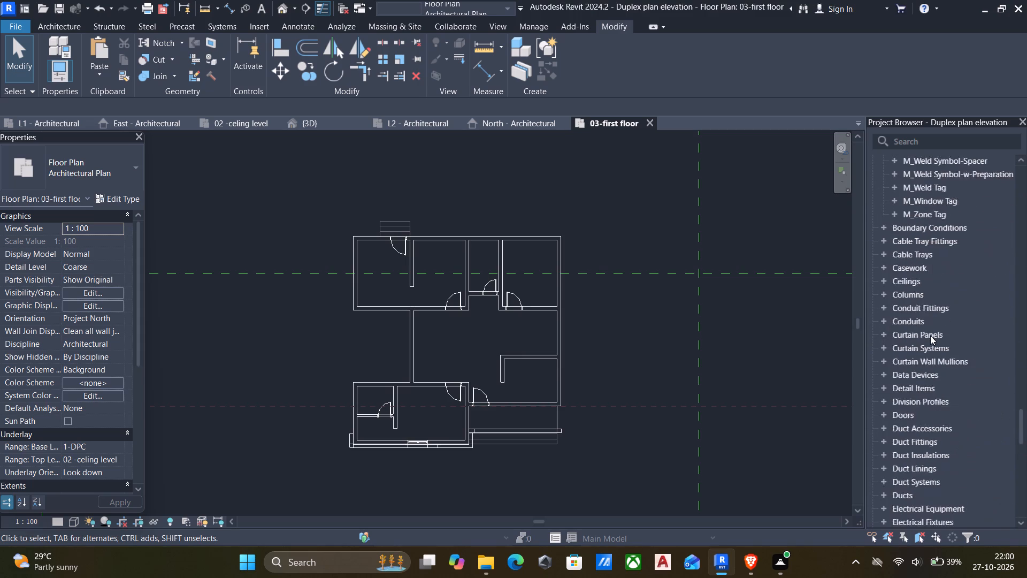
{"action": "scroll", "coordinate": [930, 336], "scroll_direction": "up", "scroll_amount": 20}
{"action": "scroll", "coordinate": [930, 336], "scroll_direction": "up", "scroll_amount": 13}
{"action": "scroll", "coordinate": [887, 392], "scroll_direction": "down", "scroll_amount": 2}
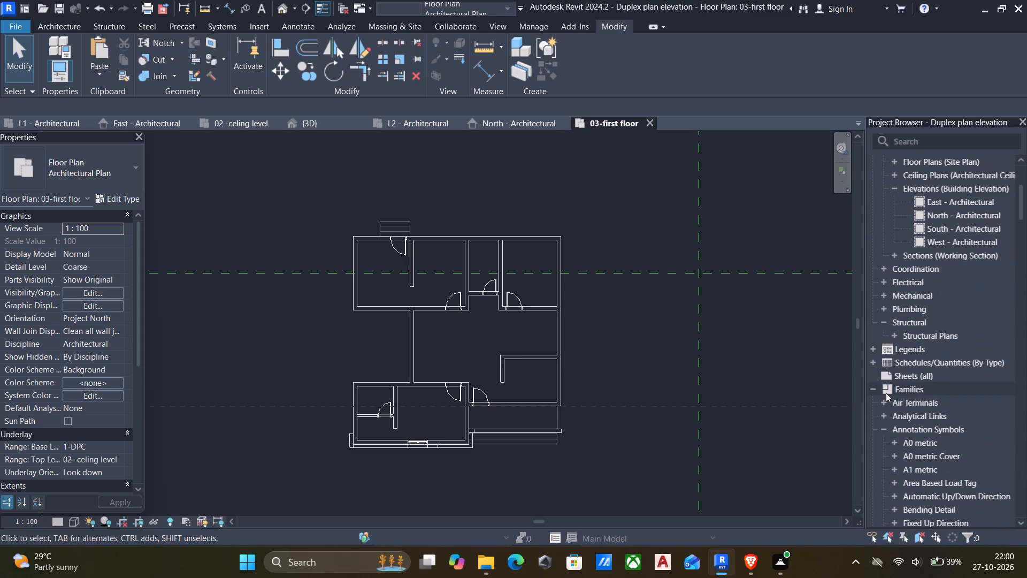
{"action": "left_click", "coordinate": [871, 390]}
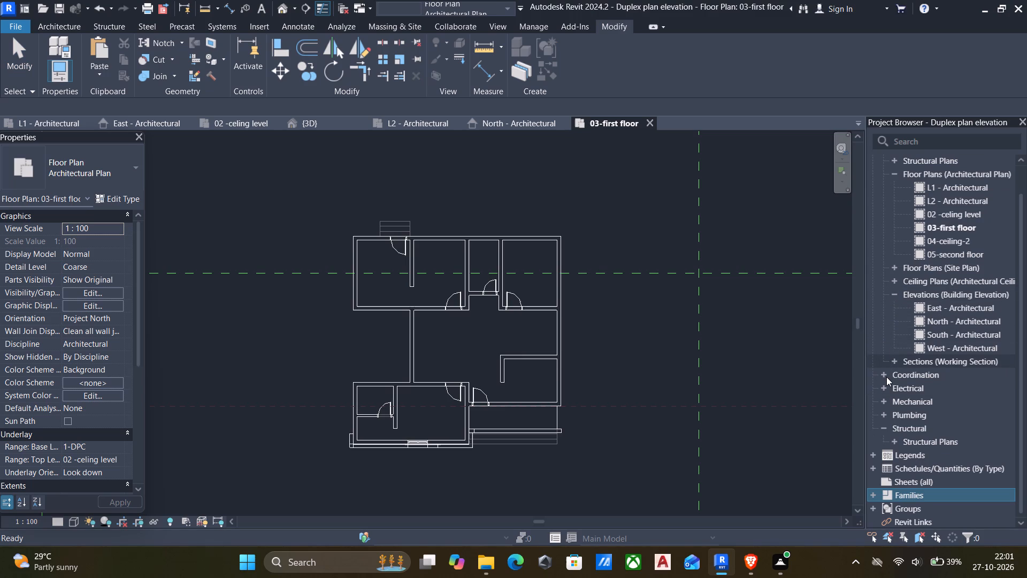
{"action": "left_click", "coordinate": [907, 481]}
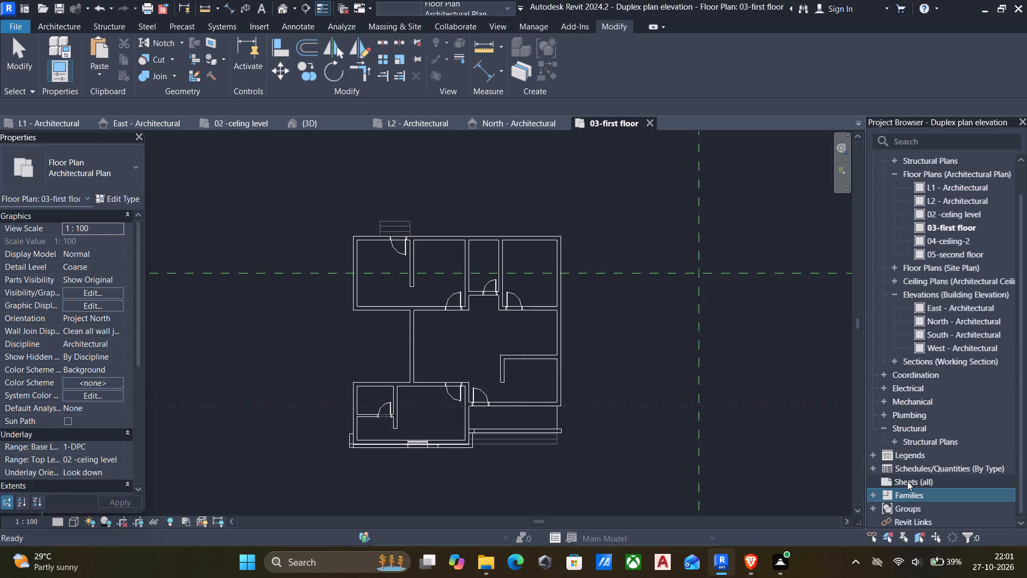
{"action": "double_click", "coordinate": [907, 481]}
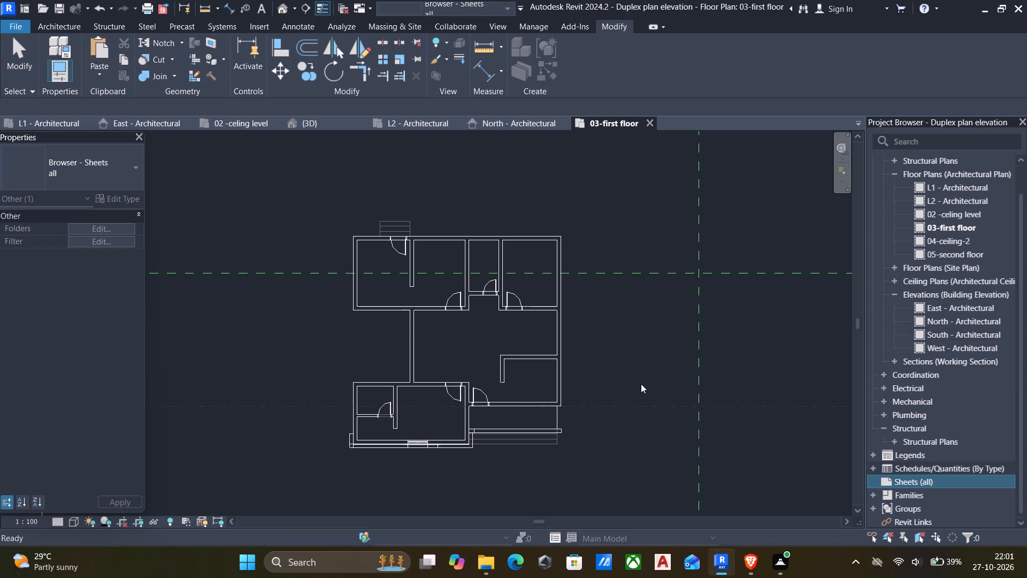
Hide the two centre reference planes and the section line as elements in the 03-first floor plan.
{"action": "left_click", "coordinate": [641, 384]}
{"action": "scroll", "coordinate": [641, 384], "scroll_direction": "down", "scroll_amount": 8}
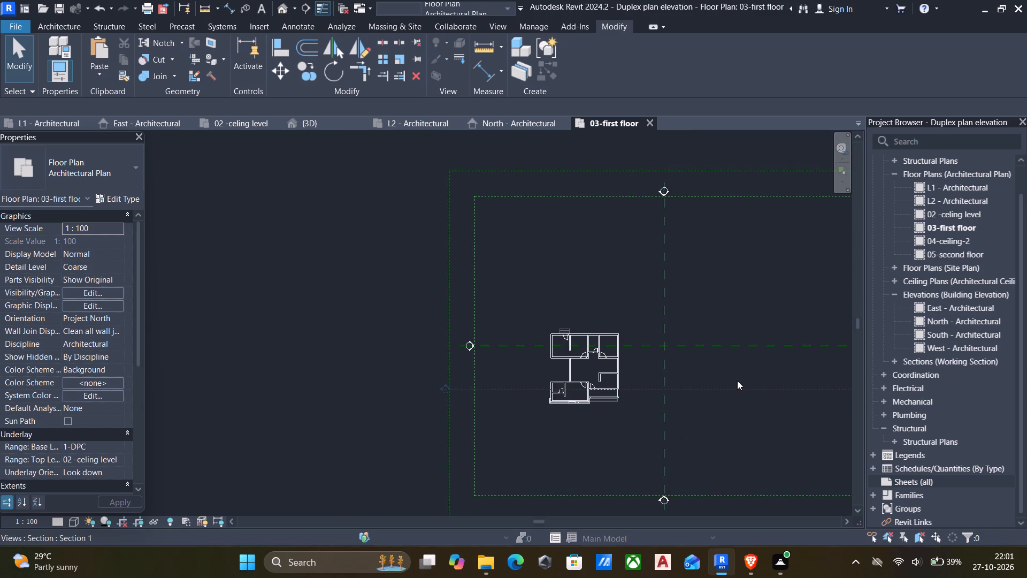
{"action": "scroll", "coordinate": [689, 419], "scroll_direction": "down", "scroll_amount": 4}
{"action": "middle_click_drag", "start_coordinate": [662, 425], "coordinate": [624, 433]}
{"action": "scroll", "coordinate": [666, 424], "scroll_direction": "up", "scroll_amount": 4}
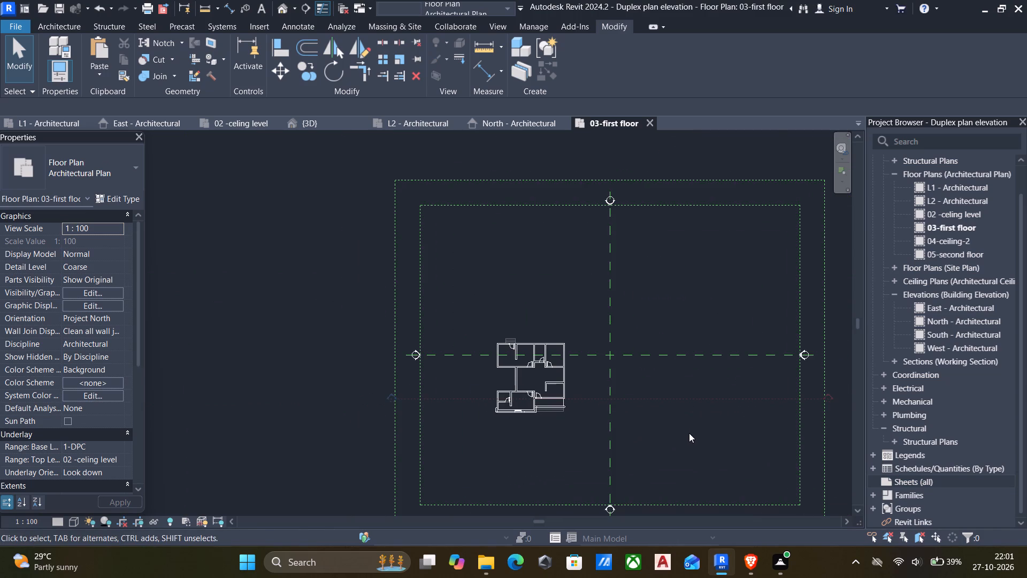
{"action": "double_click", "coordinate": [918, 225]}
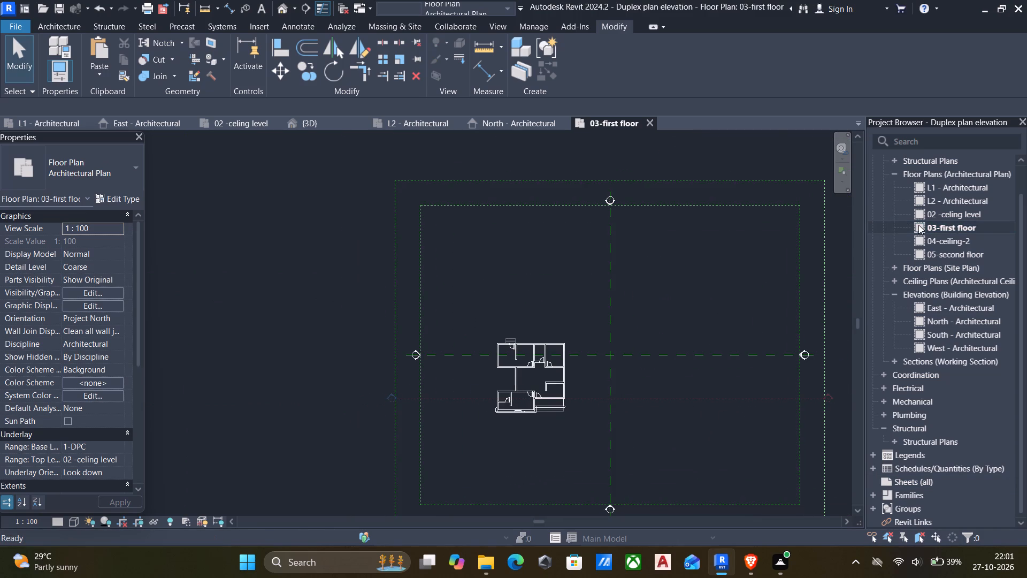
{"action": "left_click_drag", "start_coordinate": [742, 421], "coordinate": [593, 300]}
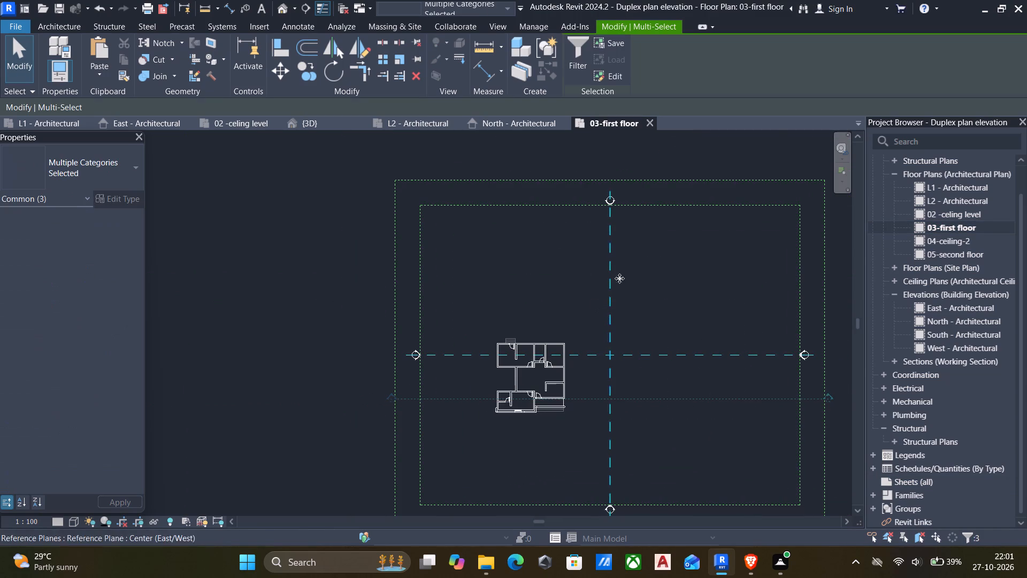
{"action": "right_click", "coordinate": [640, 256]}
{"action": "left_click", "coordinate": [689, 280]}
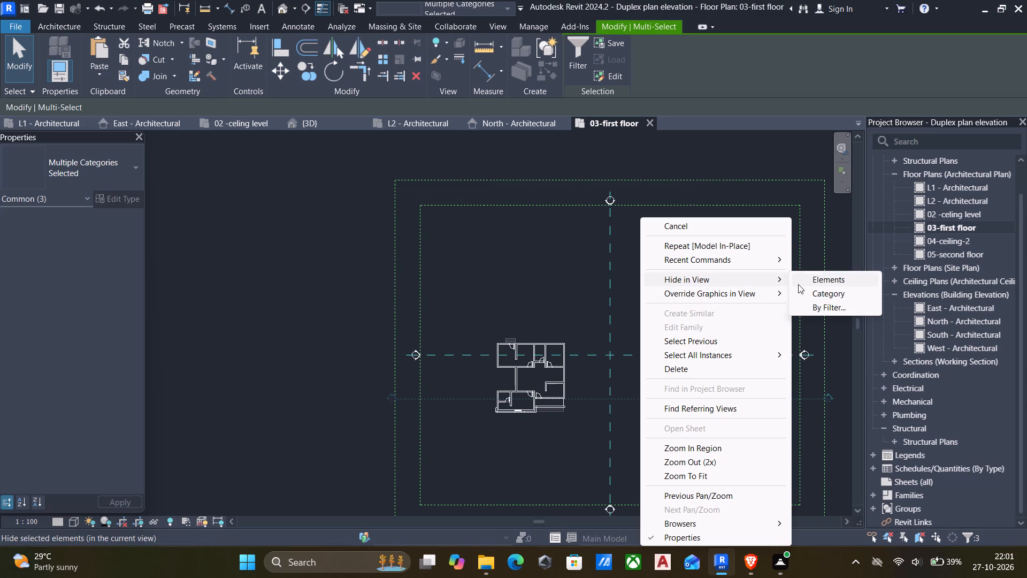
{"action": "left_click", "coordinate": [814, 279]}
Hide the scope boxes and elevation markers by category in the 03-first floor plan.
{"action": "left_click_drag", "start_coordinate": [743, 308], "coordinate": [838, 409]}
{"action": "left_click_drag", "start_coordinate": [837, 419], "coordinate": [762, 377]}
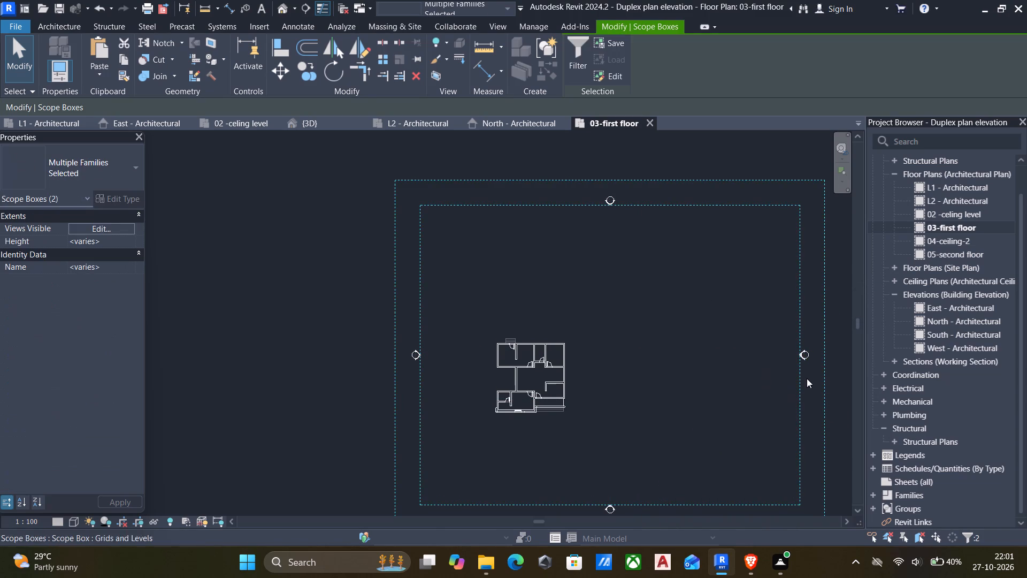
{"action": "left_click_drag", "start_coordinate": [842, 399], "coordinate": [753, 326]}
{"action": "right_click", "coordinate": [724, 321]}
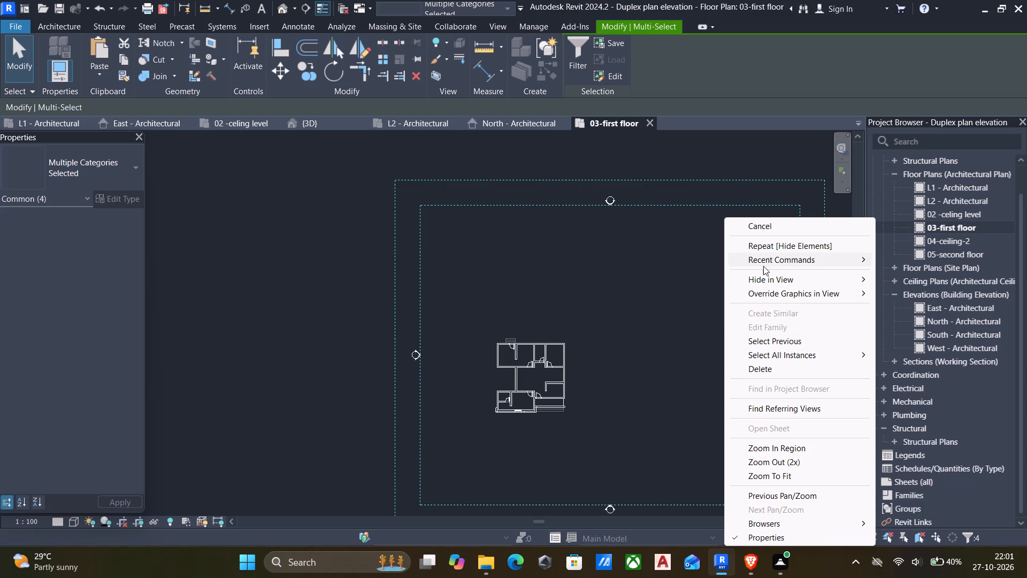
{"action": "left_click", "coordinate": [773, 282]}
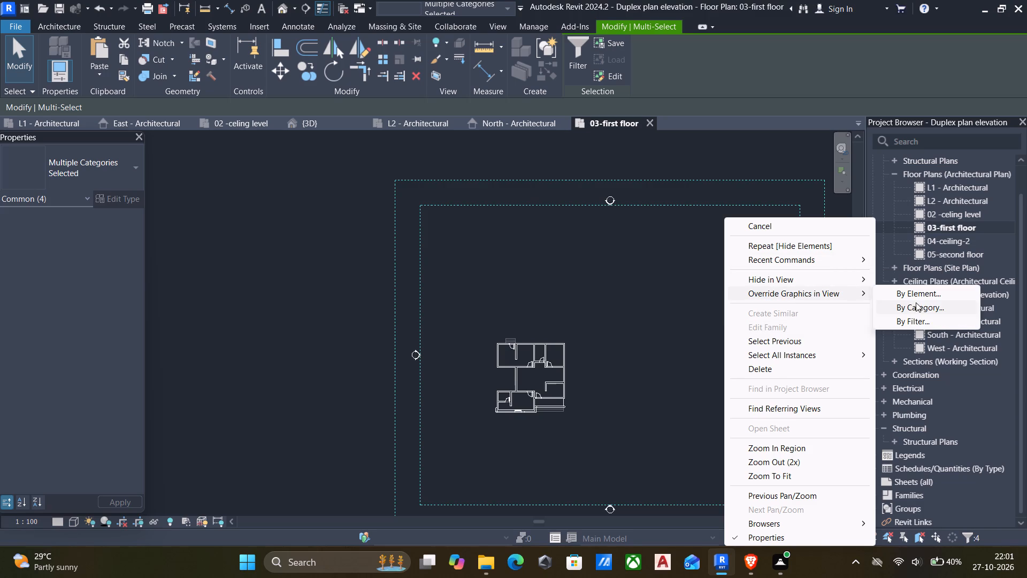
{"action": "left_click", "coordinate": [796, 275]}
{"action": "left_click", "coordinate": [896, 292]}
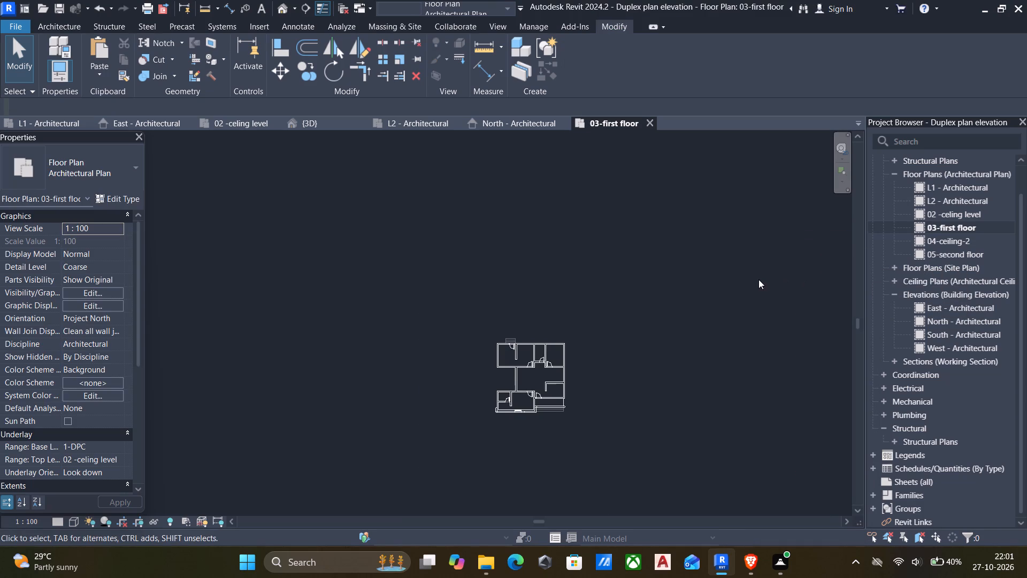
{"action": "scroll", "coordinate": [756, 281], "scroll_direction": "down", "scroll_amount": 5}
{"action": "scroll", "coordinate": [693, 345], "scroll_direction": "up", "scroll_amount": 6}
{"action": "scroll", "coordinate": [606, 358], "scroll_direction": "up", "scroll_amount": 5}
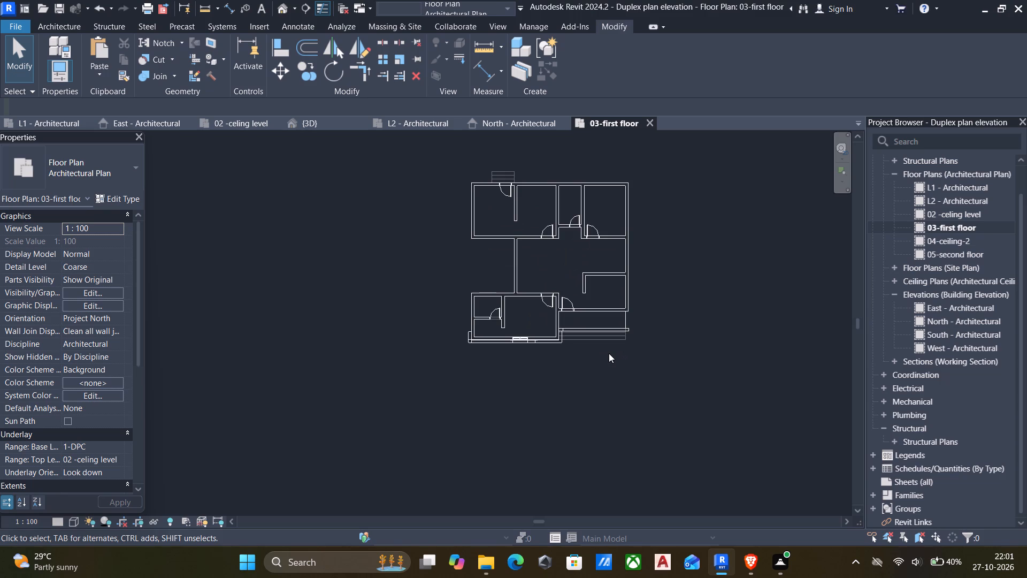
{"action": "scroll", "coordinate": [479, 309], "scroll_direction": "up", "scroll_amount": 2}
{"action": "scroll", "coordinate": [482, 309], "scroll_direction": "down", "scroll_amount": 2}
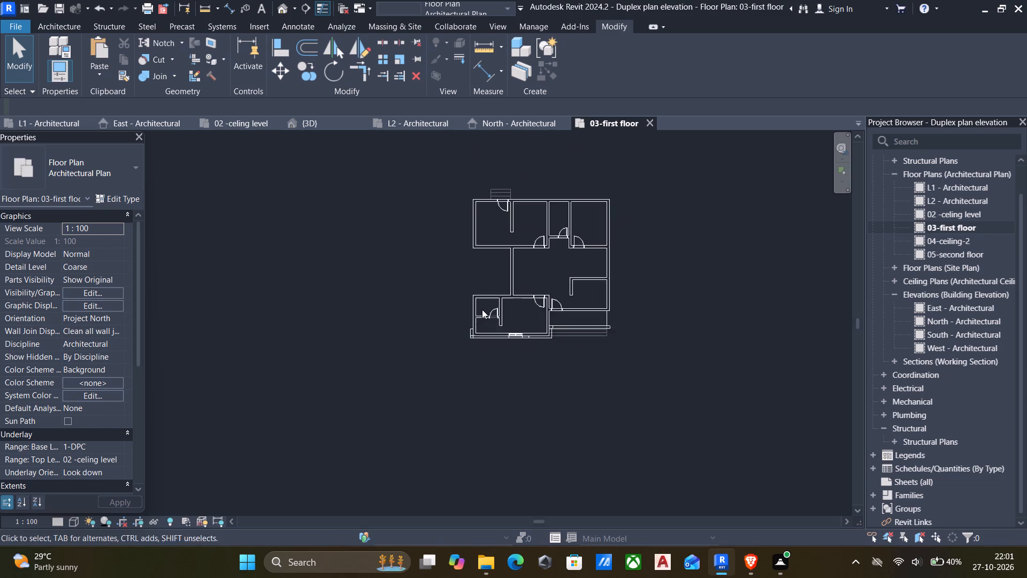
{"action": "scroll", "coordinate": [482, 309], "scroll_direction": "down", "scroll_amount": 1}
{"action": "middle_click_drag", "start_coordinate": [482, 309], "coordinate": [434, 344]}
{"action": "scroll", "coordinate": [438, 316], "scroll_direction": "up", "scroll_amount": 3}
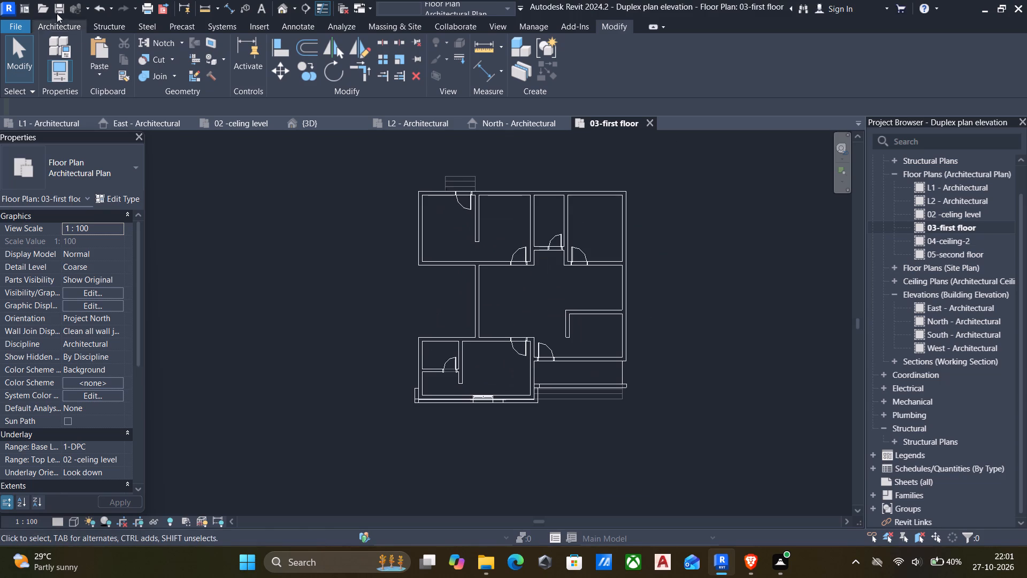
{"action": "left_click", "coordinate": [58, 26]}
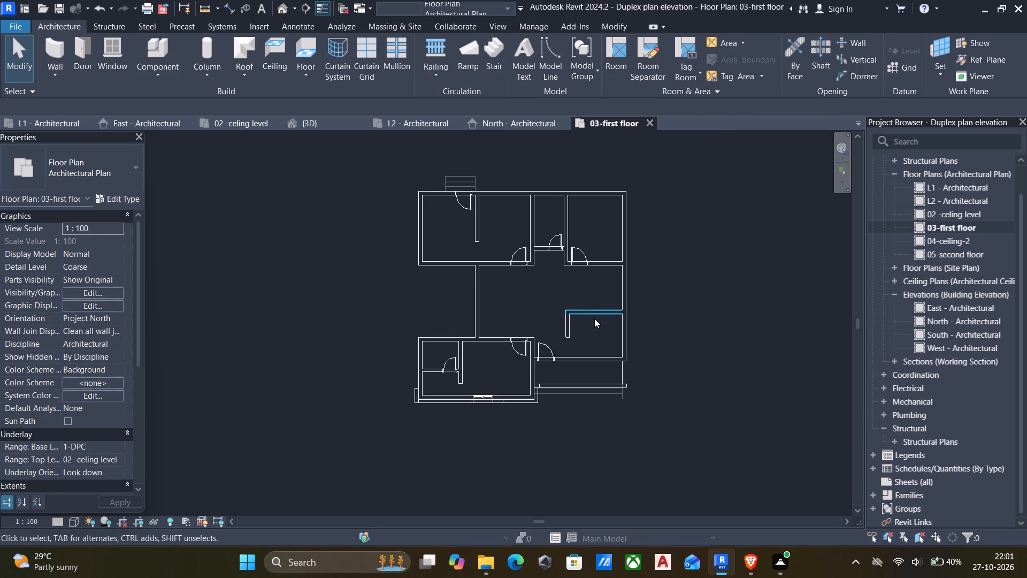
Open the L2 - Architectural floor plan.
{"action": "double_click", "coordinate": [918, 201]}
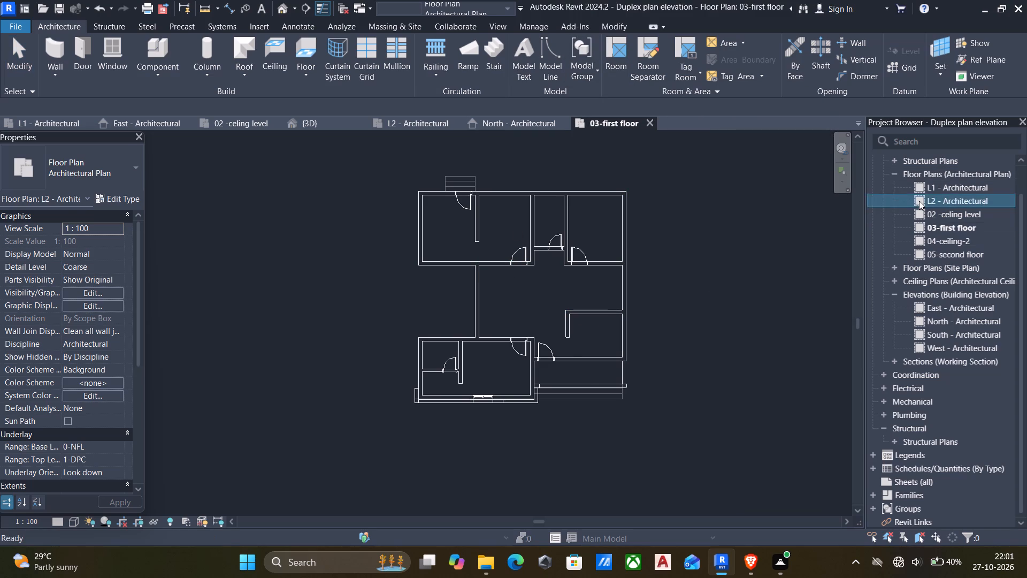
{"action": "scroll", "coordinate": [571, 320], "scroll_direction": "up", "scroll_amount": 5}
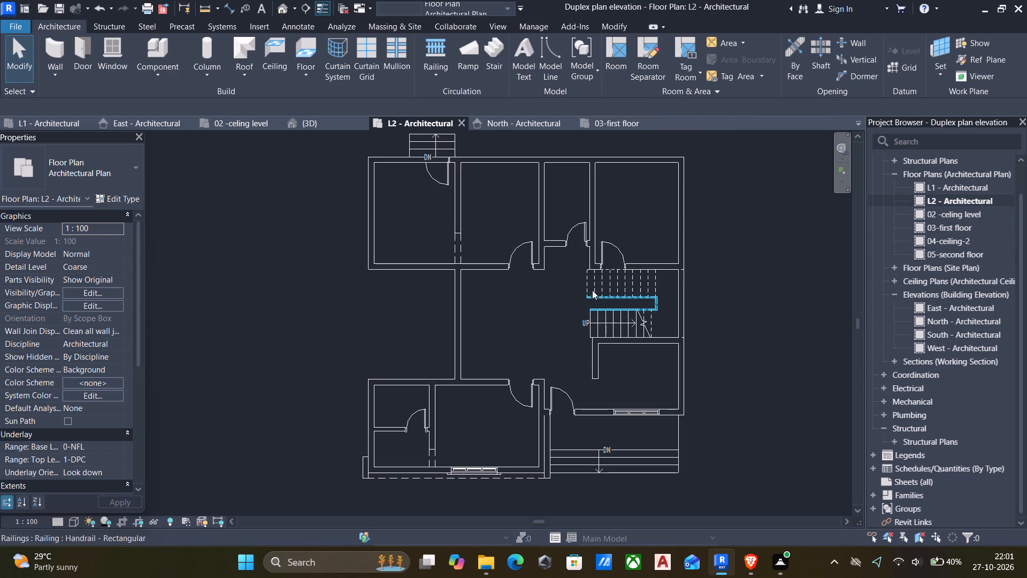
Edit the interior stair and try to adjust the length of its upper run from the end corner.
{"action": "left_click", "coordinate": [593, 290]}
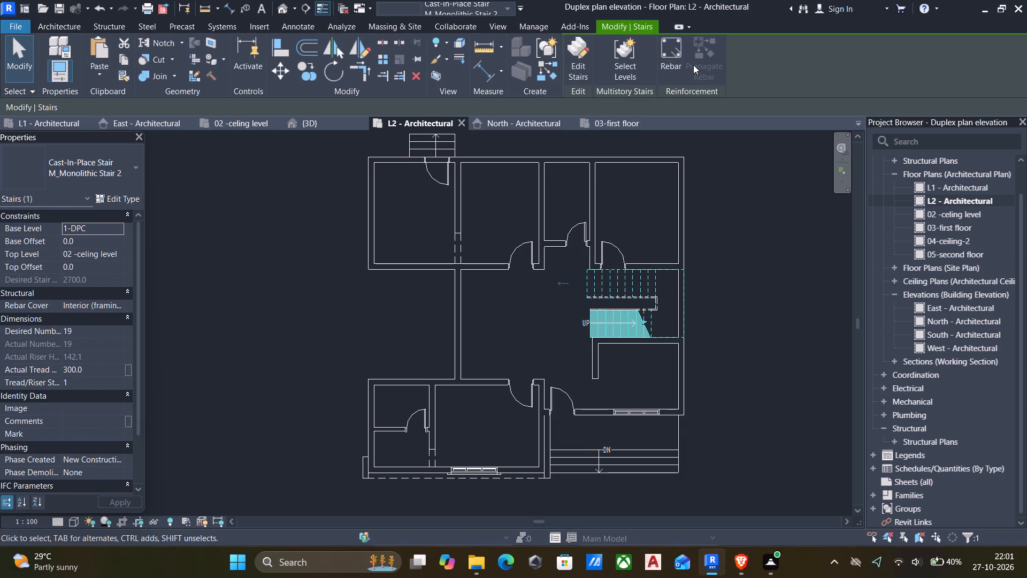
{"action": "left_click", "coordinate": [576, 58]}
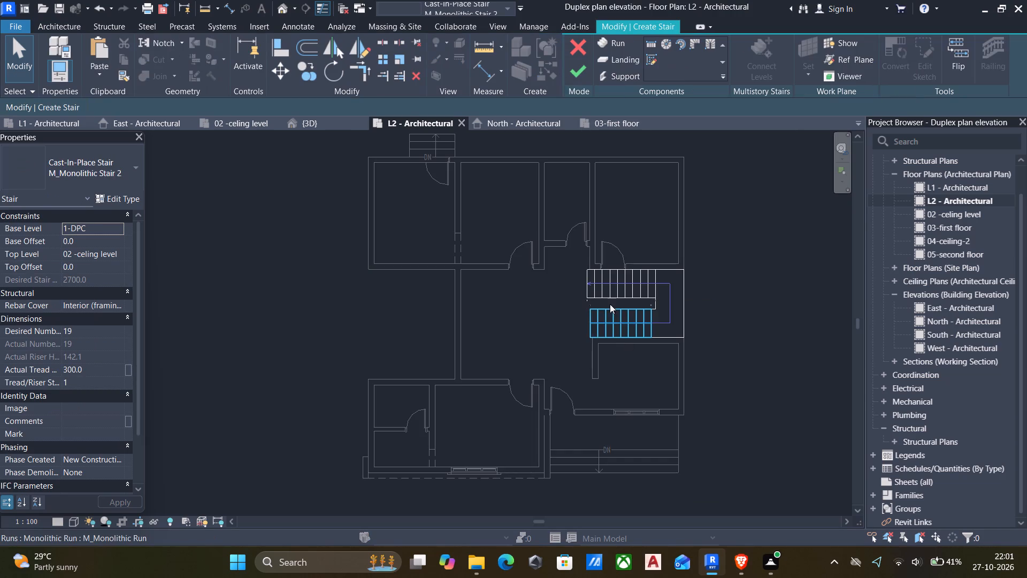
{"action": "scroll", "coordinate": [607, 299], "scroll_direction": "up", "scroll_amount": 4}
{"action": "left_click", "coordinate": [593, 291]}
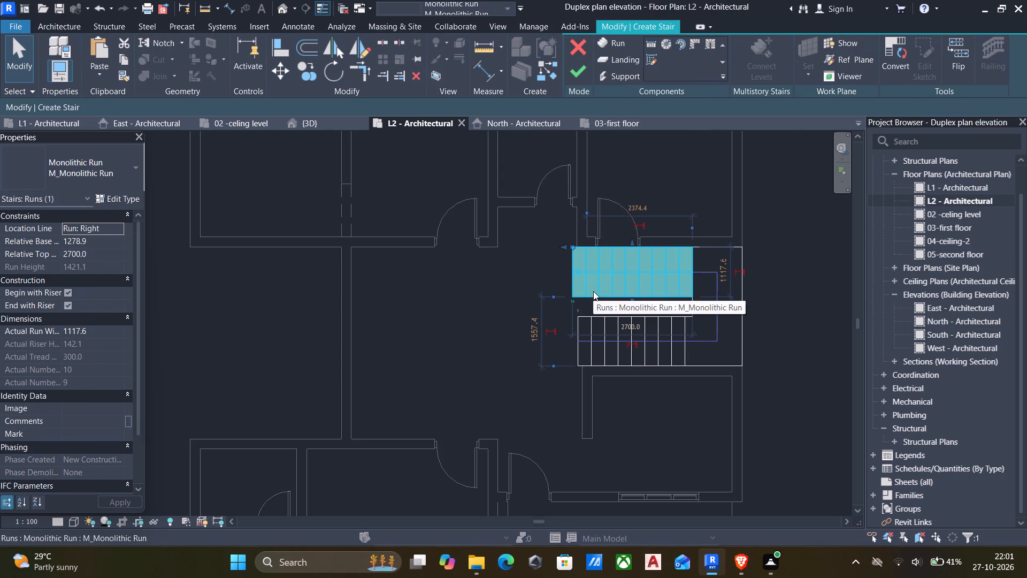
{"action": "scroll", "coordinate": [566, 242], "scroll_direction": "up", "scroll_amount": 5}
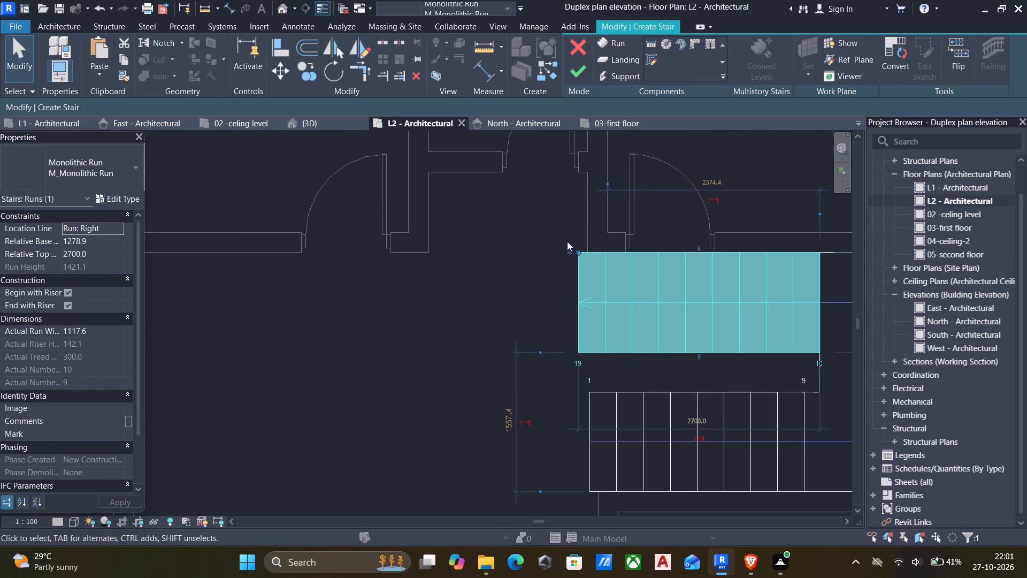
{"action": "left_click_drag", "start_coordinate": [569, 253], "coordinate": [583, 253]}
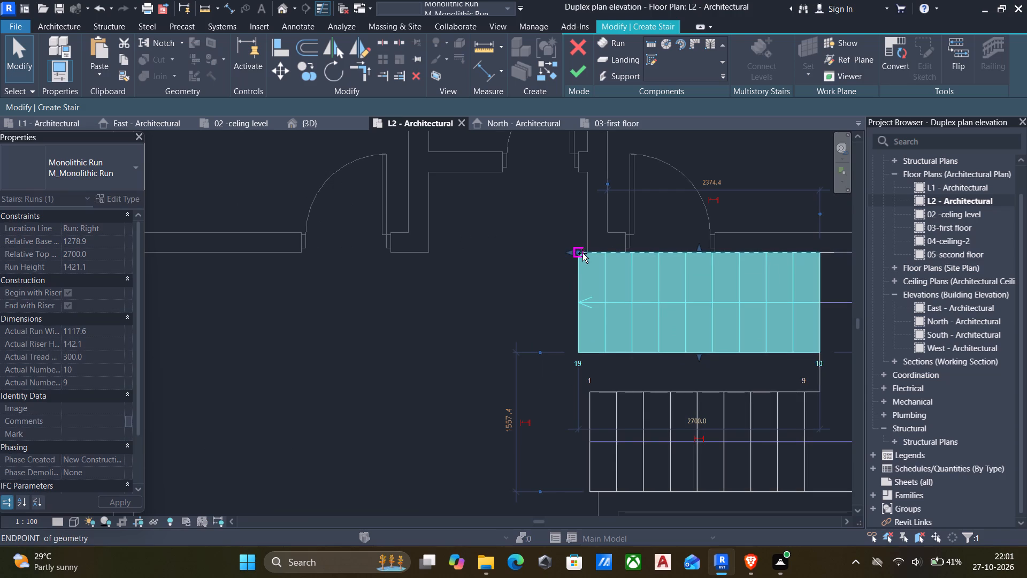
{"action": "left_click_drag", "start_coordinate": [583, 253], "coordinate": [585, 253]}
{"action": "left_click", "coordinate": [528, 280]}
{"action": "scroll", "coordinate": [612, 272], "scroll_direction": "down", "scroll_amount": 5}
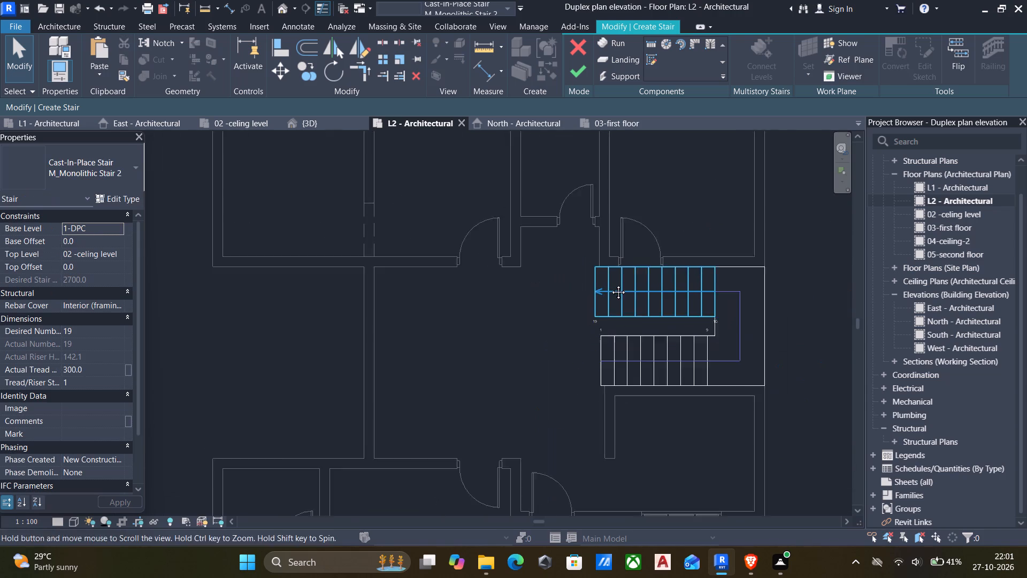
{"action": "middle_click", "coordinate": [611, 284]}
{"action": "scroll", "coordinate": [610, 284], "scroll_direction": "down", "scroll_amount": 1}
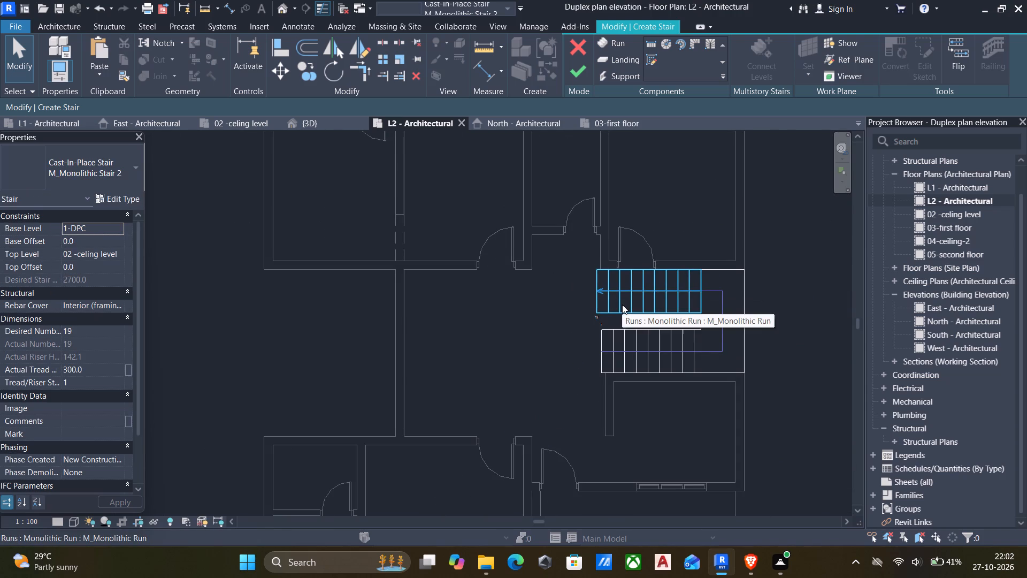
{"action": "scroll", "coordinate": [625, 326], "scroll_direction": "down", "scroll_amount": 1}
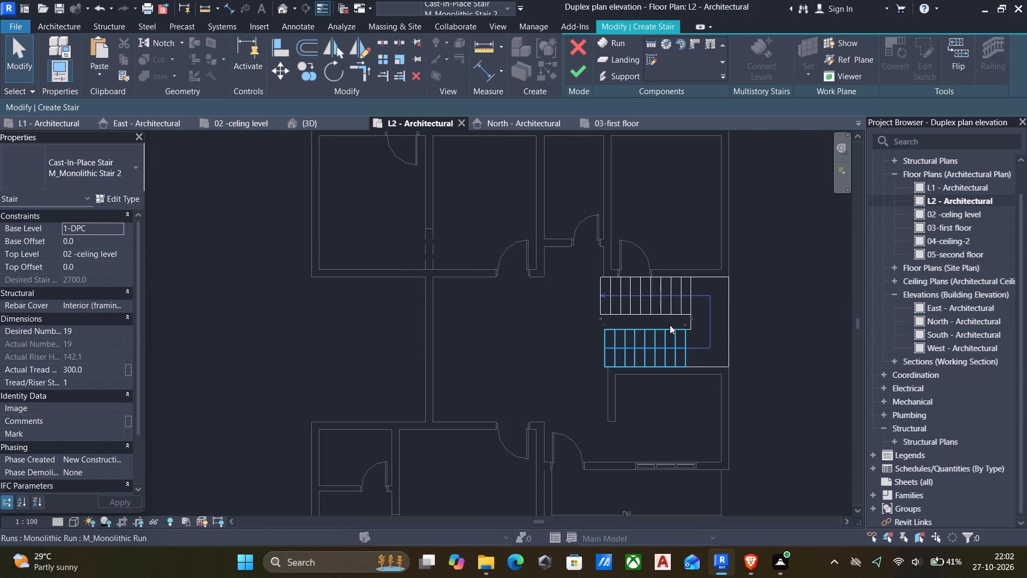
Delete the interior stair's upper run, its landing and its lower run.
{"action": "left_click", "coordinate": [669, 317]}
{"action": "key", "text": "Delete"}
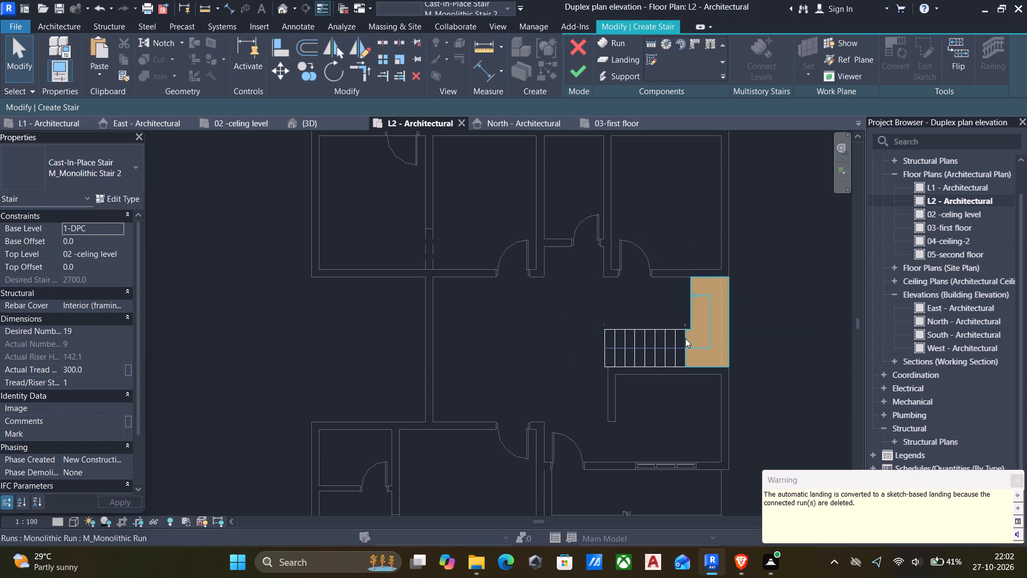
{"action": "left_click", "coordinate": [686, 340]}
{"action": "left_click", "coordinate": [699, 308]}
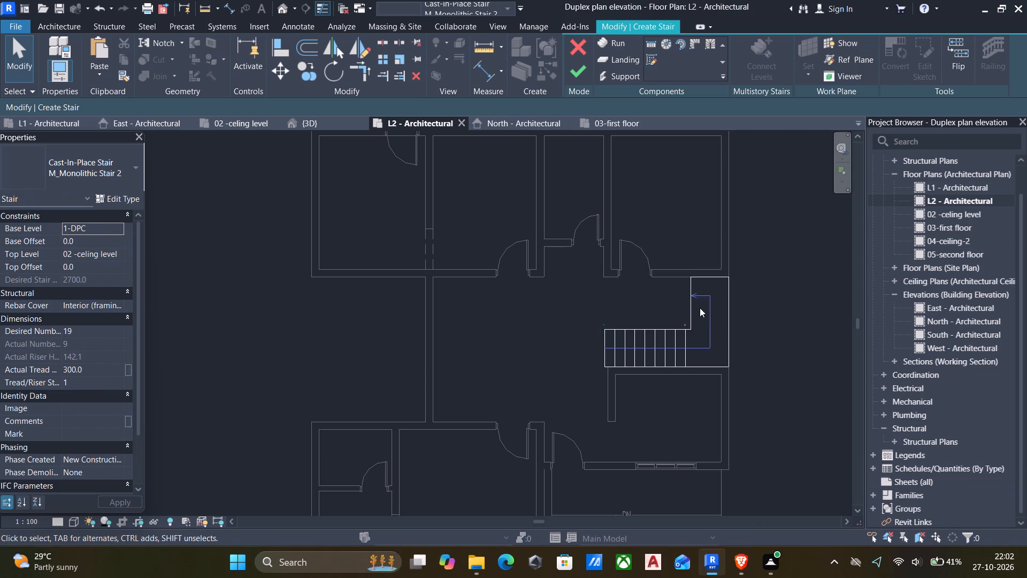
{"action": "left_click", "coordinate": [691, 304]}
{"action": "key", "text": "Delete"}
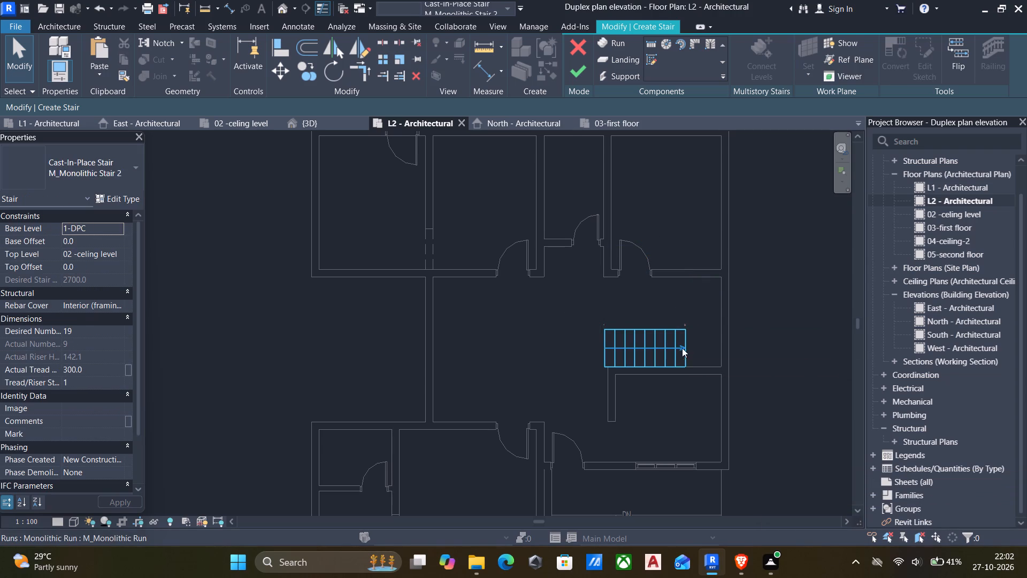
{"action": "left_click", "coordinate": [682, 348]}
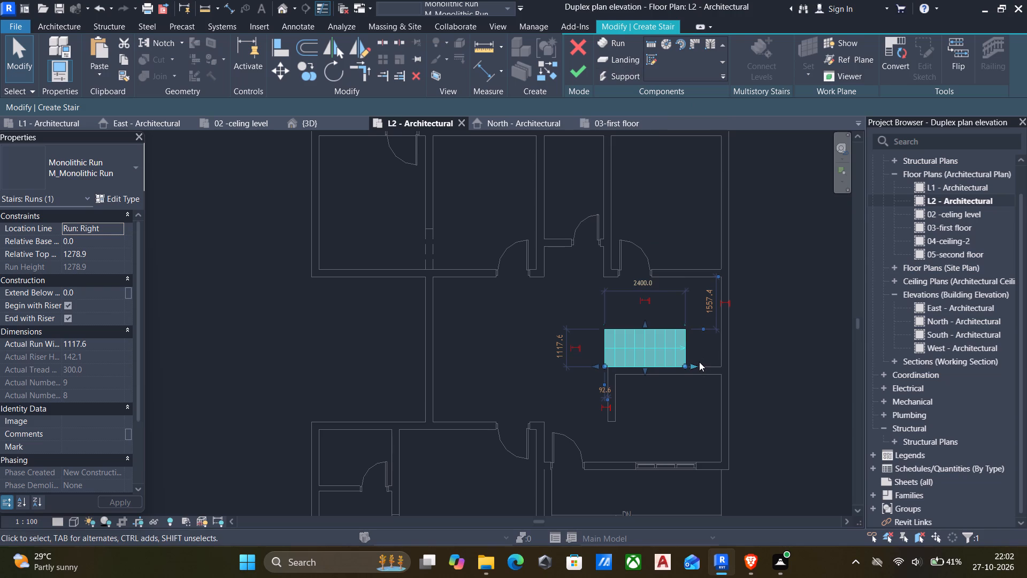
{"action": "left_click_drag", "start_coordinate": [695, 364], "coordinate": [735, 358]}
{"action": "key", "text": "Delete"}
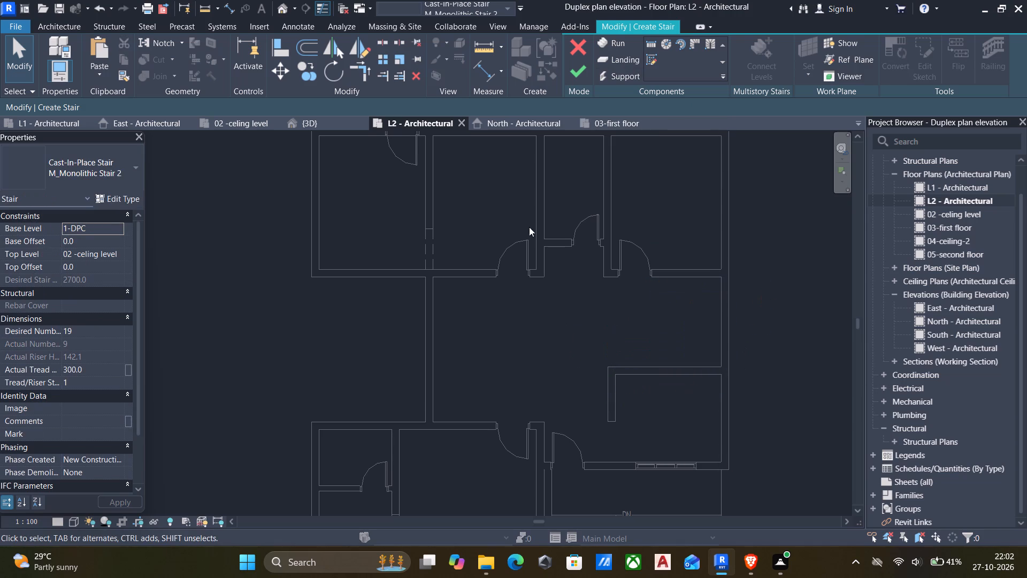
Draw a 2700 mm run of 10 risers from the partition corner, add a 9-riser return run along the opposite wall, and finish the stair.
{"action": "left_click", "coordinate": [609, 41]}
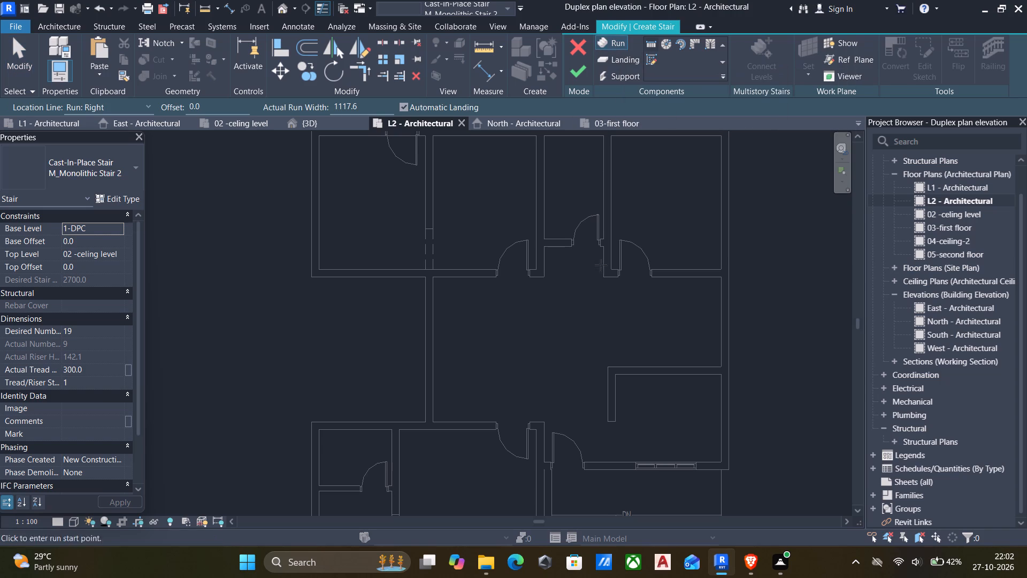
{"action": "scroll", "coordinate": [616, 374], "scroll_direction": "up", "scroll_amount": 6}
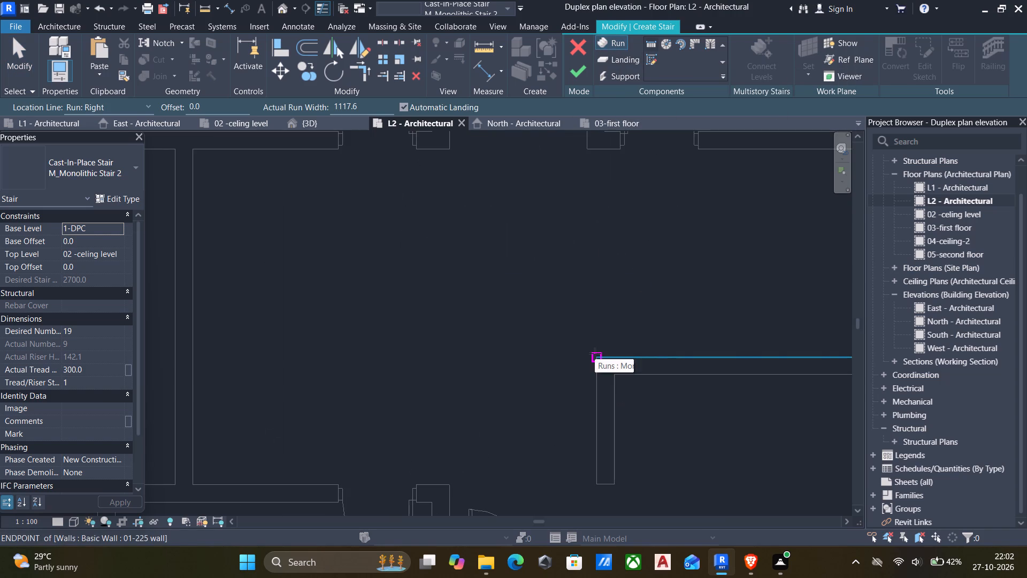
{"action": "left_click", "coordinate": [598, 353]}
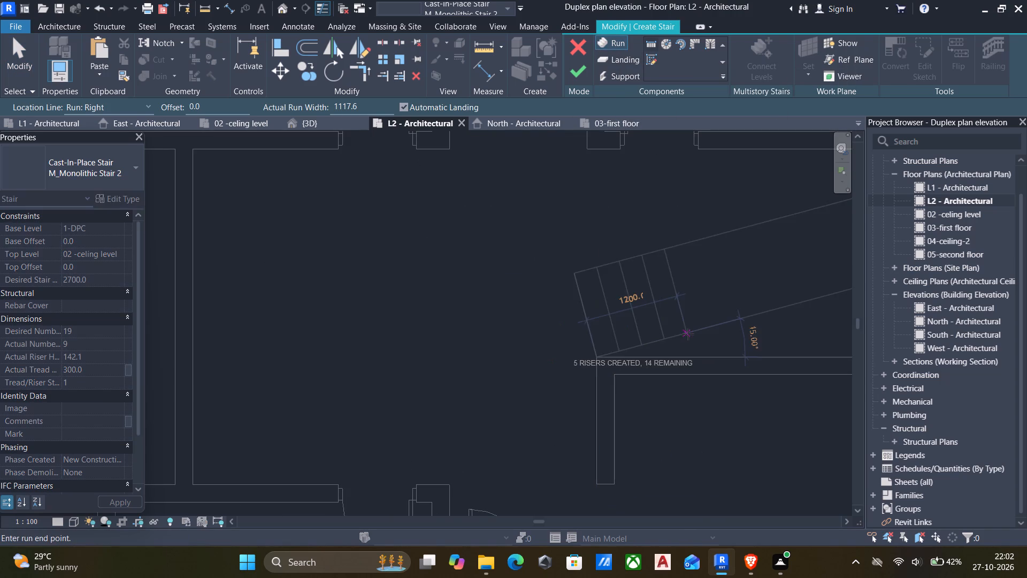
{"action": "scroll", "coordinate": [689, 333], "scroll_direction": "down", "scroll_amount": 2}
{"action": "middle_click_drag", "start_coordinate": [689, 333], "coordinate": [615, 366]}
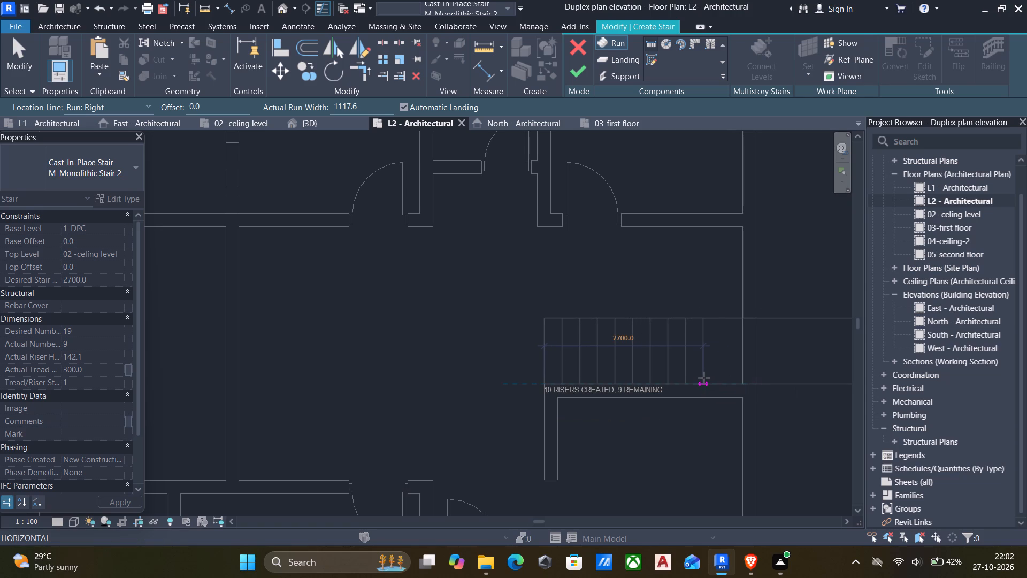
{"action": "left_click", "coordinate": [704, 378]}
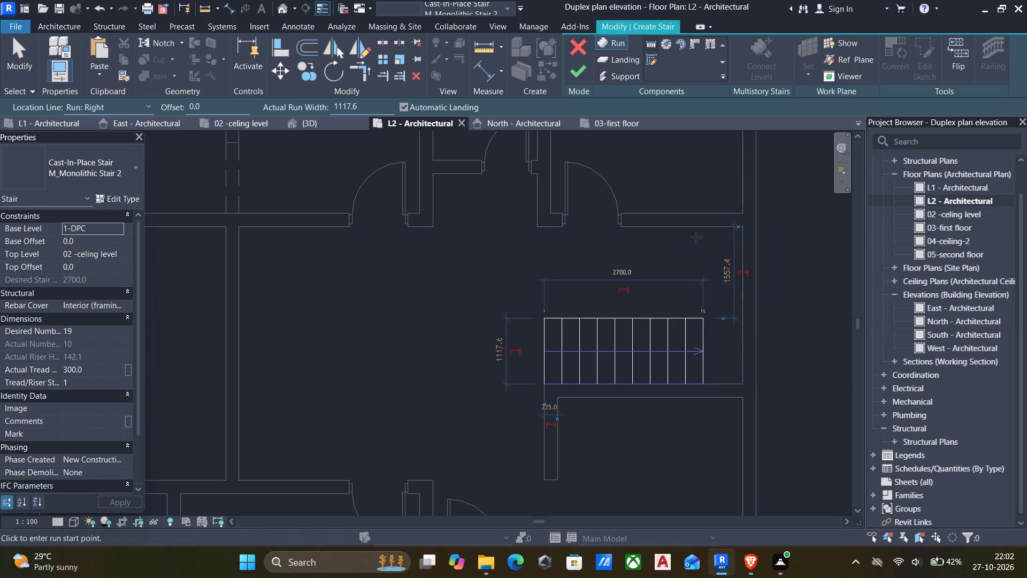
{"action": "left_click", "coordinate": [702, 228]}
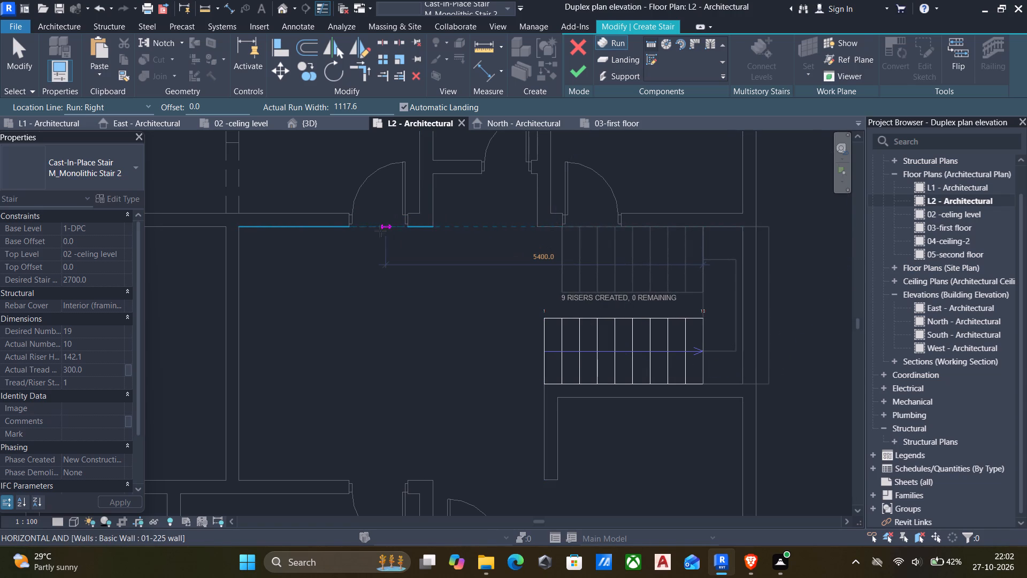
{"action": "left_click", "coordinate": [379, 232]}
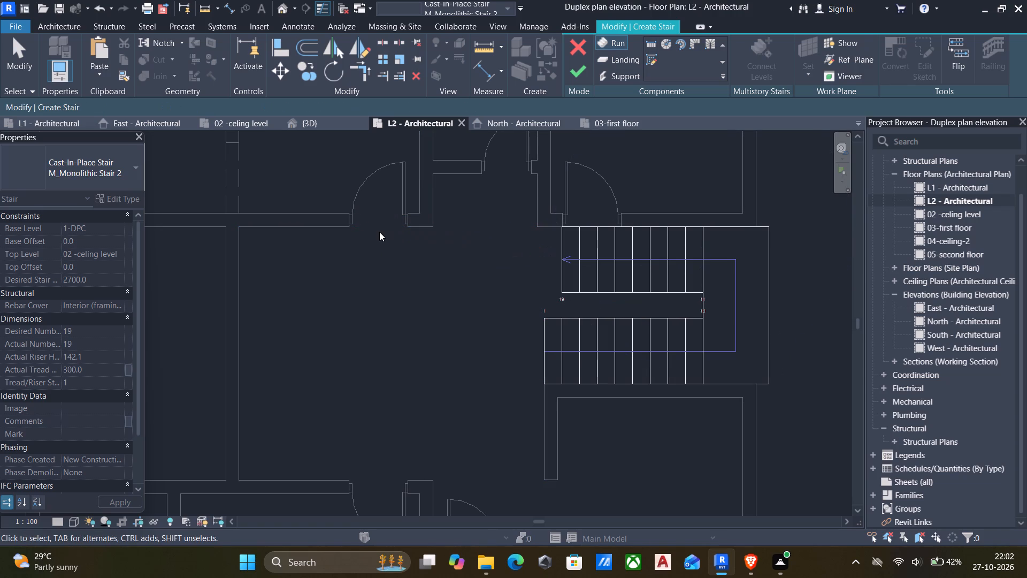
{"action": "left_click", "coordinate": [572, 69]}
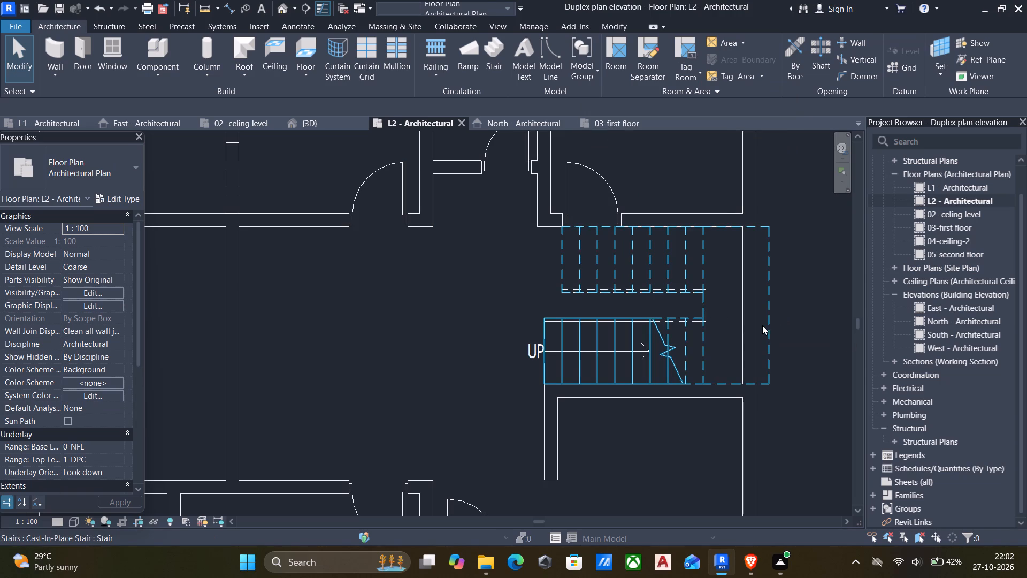
Delete the entire interior stair from the L2 - Architectural plan.
{"action": "left_click", "coordinate": [700, 331]}
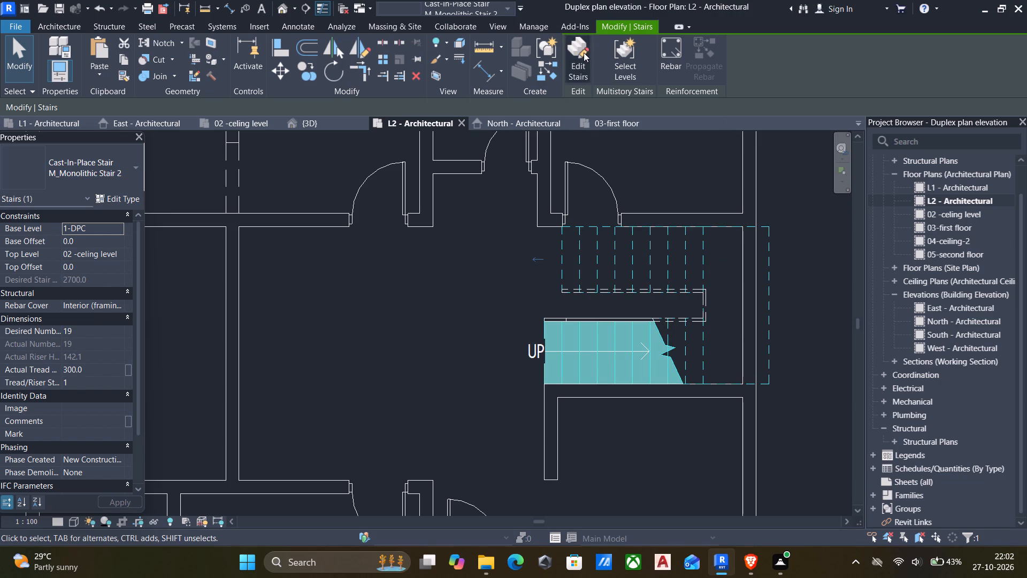
{"action": "key", "text": "Delete"}
Nudge the exterior wall at the landing end of the stair area outward in small increments.
{"action": "scroll", "coordinate": [630, 425], "scroll_direction": "down", "scroll_amount": 3}
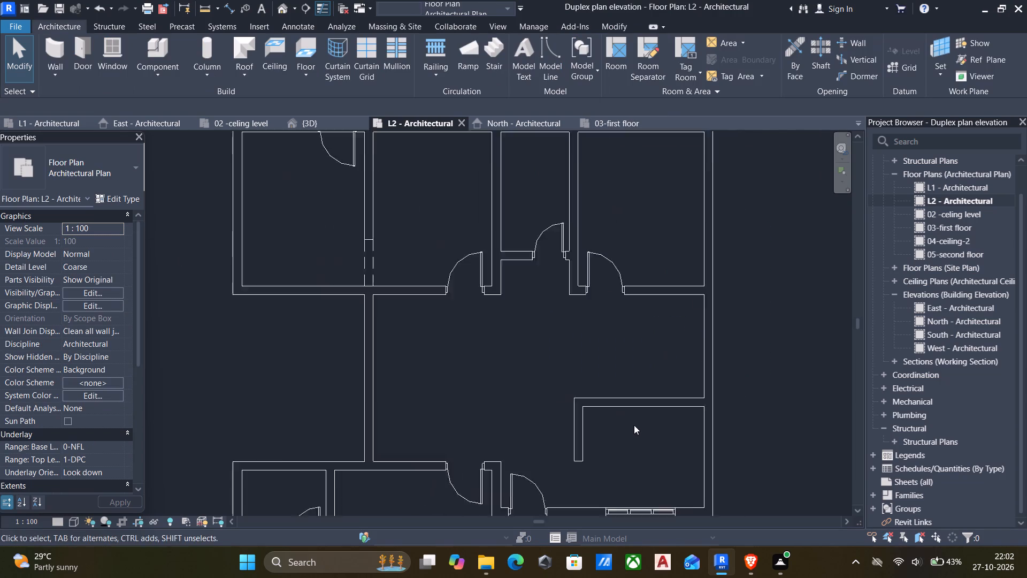
{"action": "scroll", "coordinate": [634, 425], "scroll_direction": "down", "scroll_amount": 1}
{"action": "left_click", "coordinate": [704, 375]}
{"action": "key", "text": "Right"}
{"action": "key", "text": "Right"}
{"action": "key", "text": "Right"}
{"action": "key", "text": "Right"}
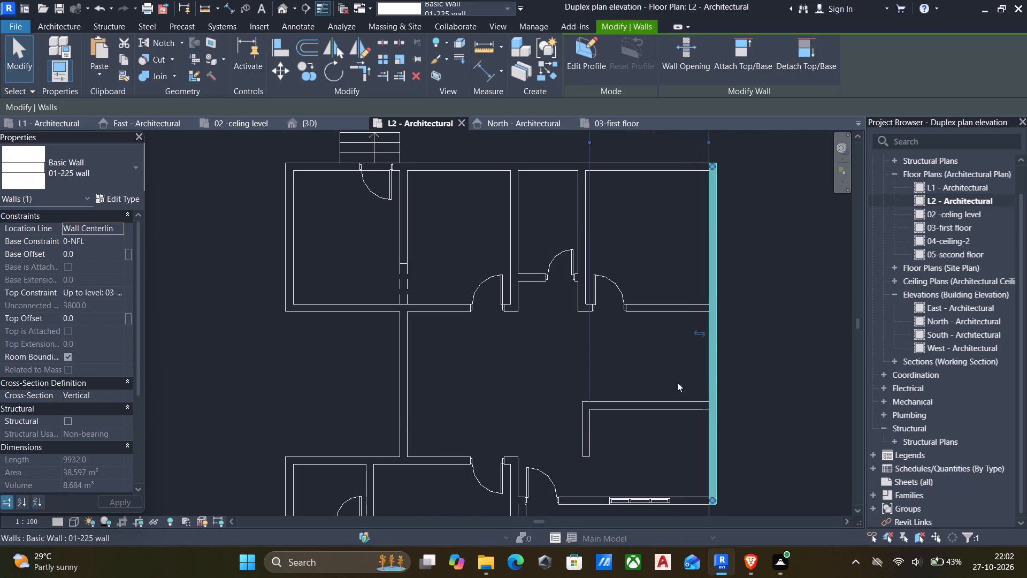
{"action": "left_click", "coordinate": [658, 372]}
{"action": "key", "text": "Right"}
{"action": "left_click", "coordinate": [707, 357]}
{"action": "key", "text": "Right"}
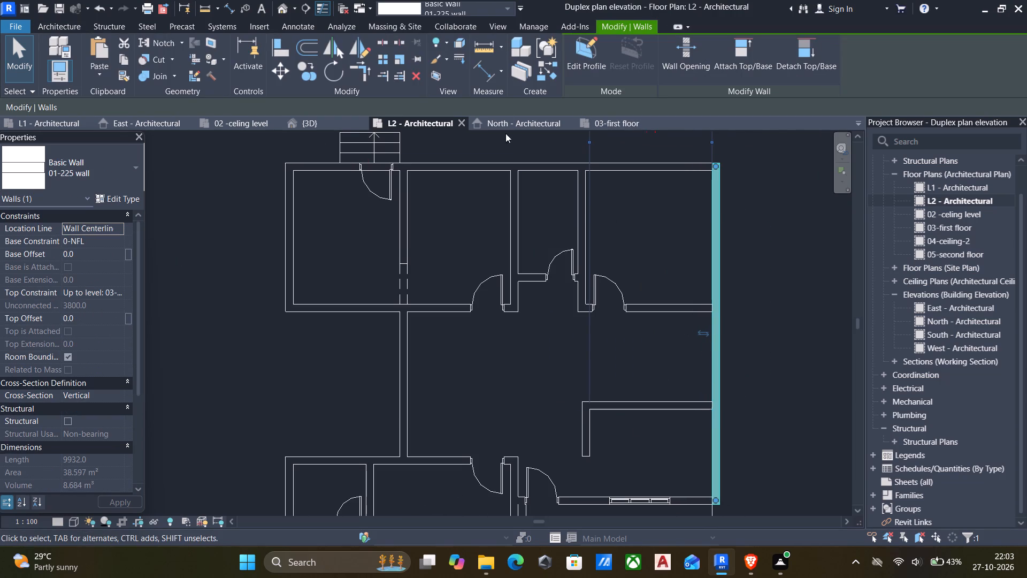
Start a new stair with a 3000 mm run of 11 risers from the partition corner and an 8-riser return run along the opposite wall.
{"action": "left_click", "coordinate": [71, 24]}
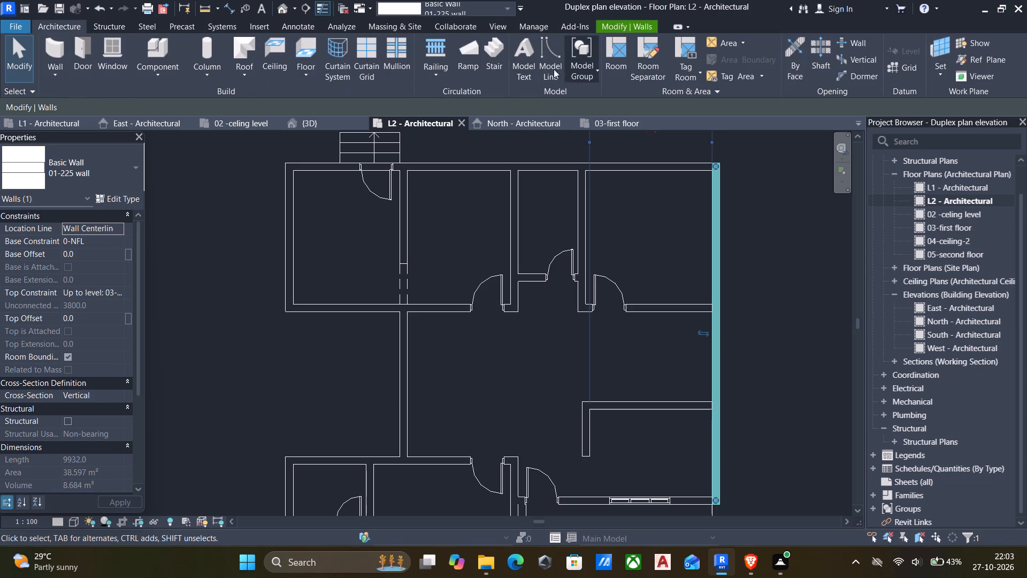
{"action": "left_click", "coordinate": [489, 51]}
{"action": "scroll", "coordinate": [604, 423], "scroll_direction": "up", "scroll_amount": 5}
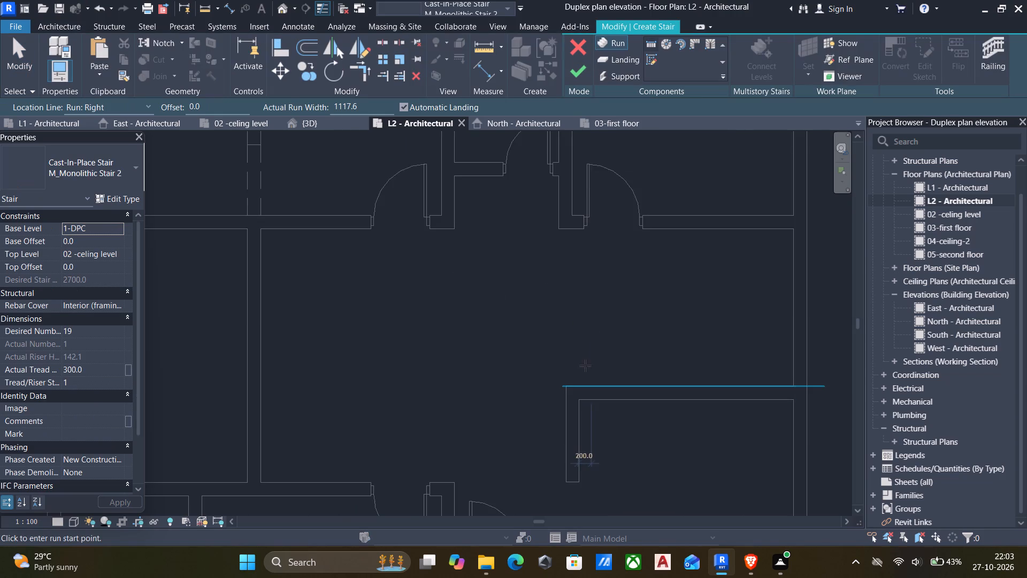
{"action": "left_click", "coordinate": [560, 389]}
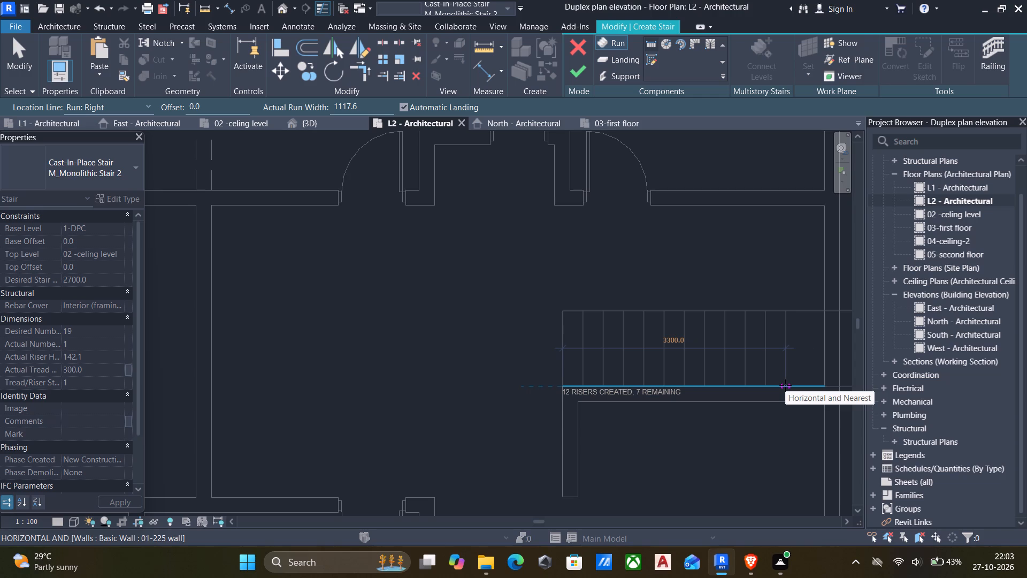
{"action": "left_click", "coordinate": [765, 382]}
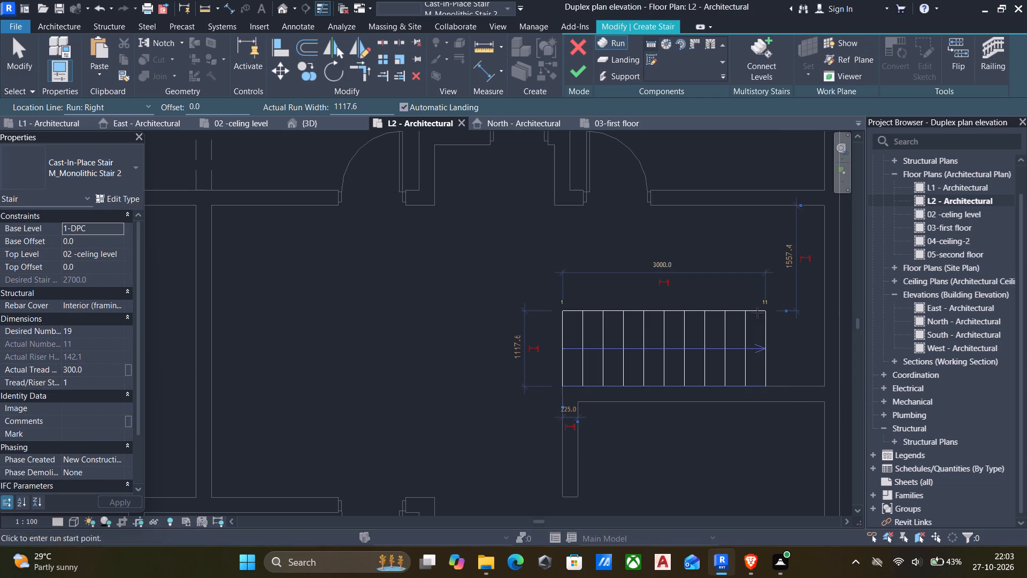
{"action": "left_click", "coordinate": [768, 204]}
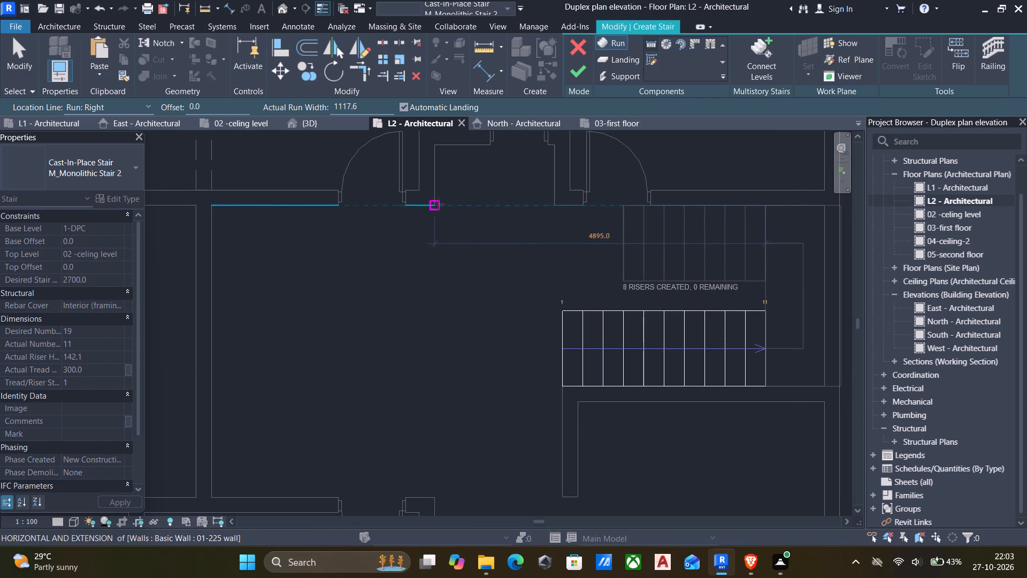
{"action": "left_click", "coordinate": [387, 200]}
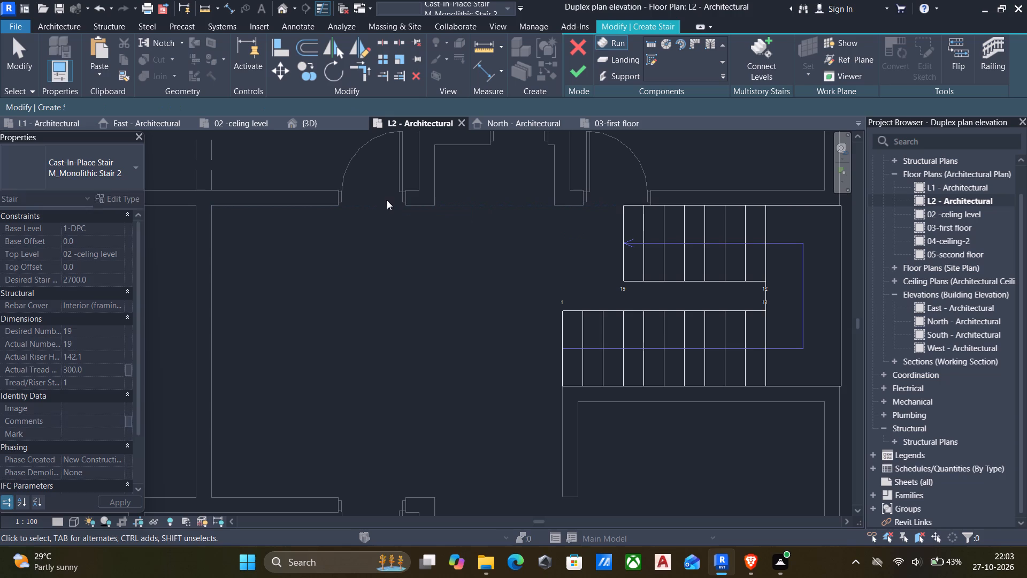
{"action": "scroll", "coordinate": [520, 271], "scroll_direction": "down", "scroll_amount": 4}
{"action": "middle_click_drag", "start_coordinate": [520, 273], "coordinate": [461, 325]}
{"action": "scroll", "coordinate": [504, 366], "scroll_direction": "up", "scroll_amount": 2}
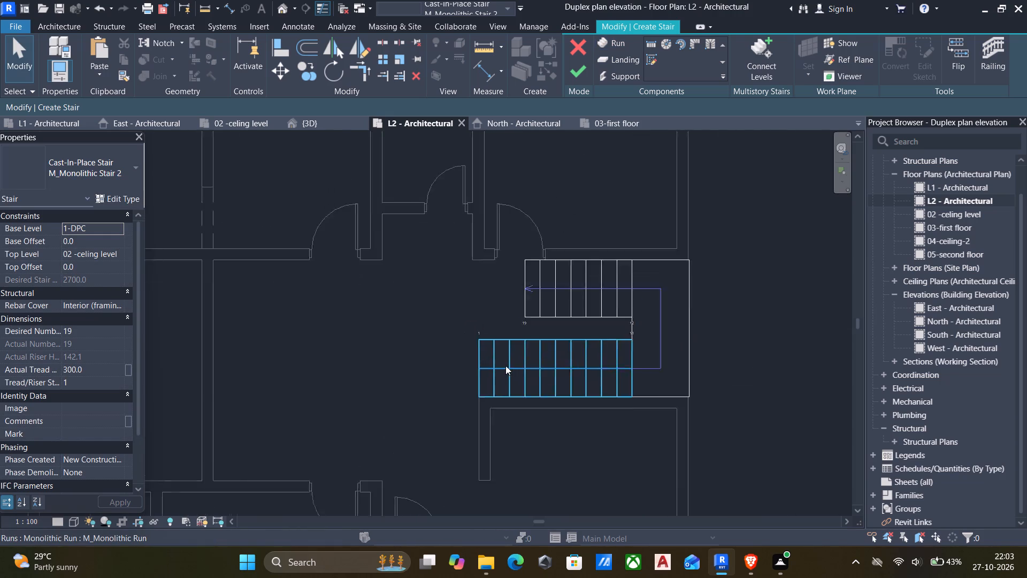
{"action": "scroll", "coordinate": [505, 366], "scroll_direction": "up", "scroll_amount": 3}
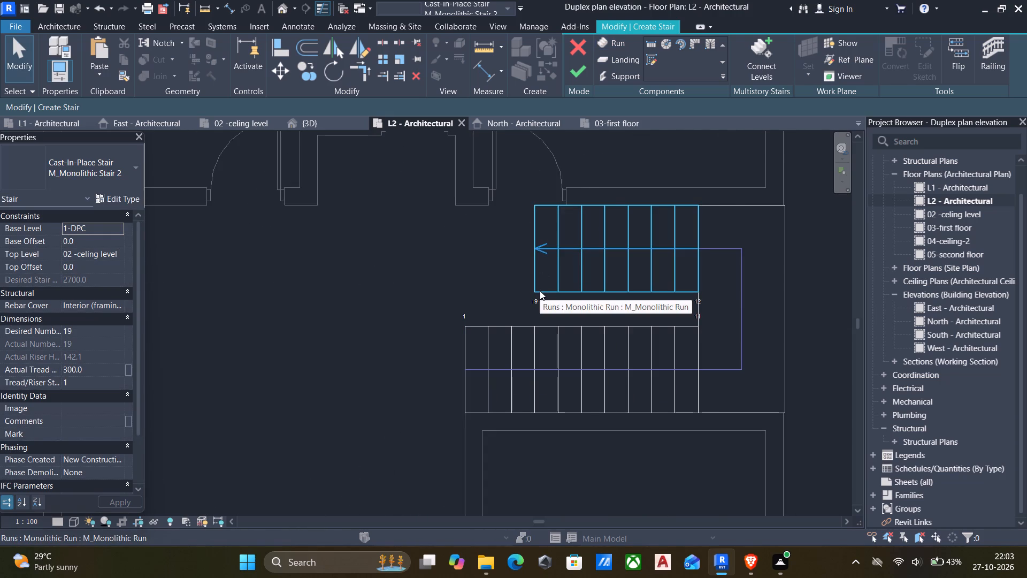
Delete both runs and the connecting landing from the stair sketch on the L2 plan.
{"action": "left_click", "coordinate": [540, 291]}
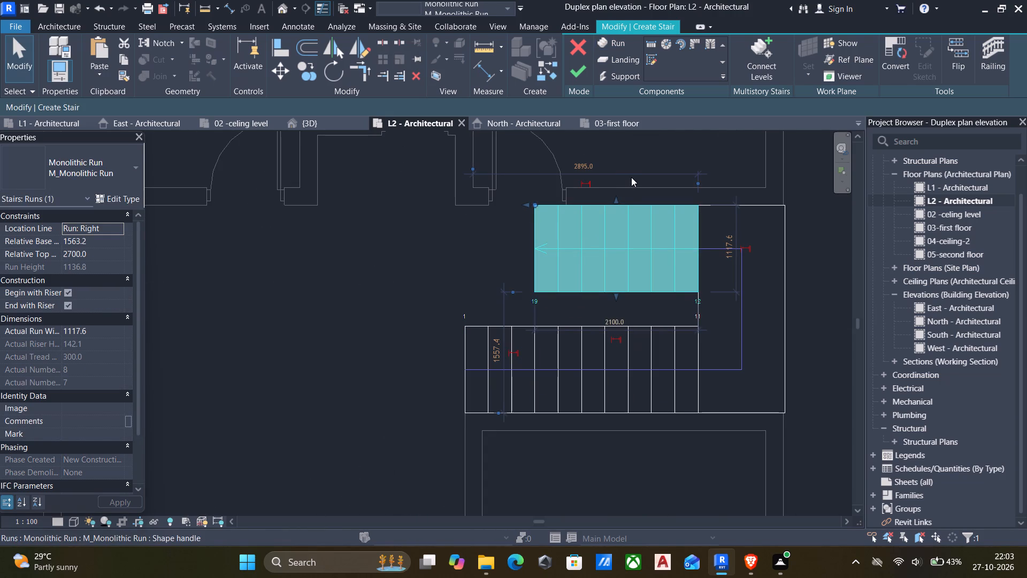
{"action": "key", "text": "Delete"}
{"action": "left_click", "coordinate": [708, 377]}
{"action": "left_click", "coordinate": [688, 385]}
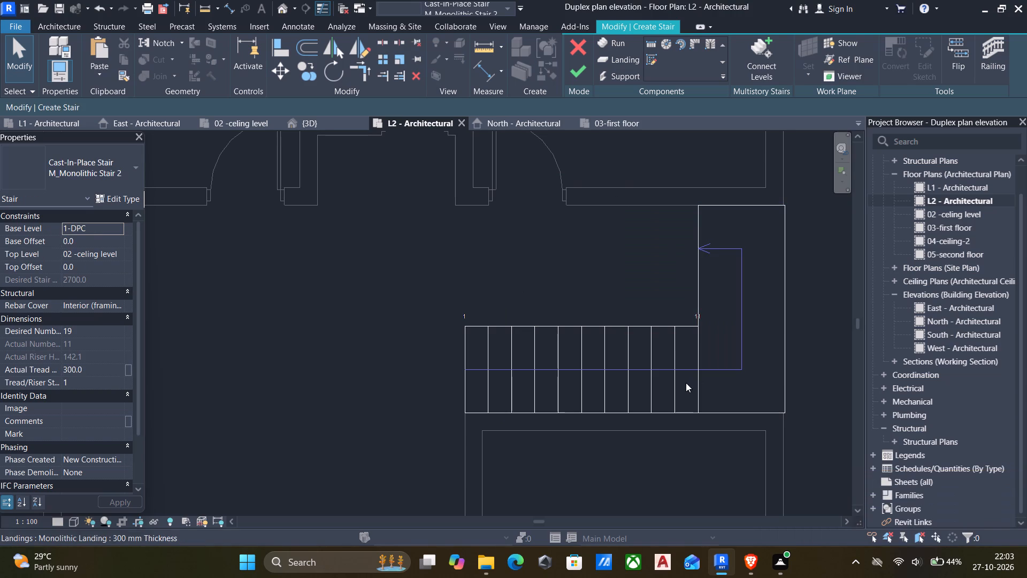
{"action": "left_click", "coordinate": [661, 335]}
{"action": "left_click", "coordinate": [659, 330]}
{"action": "key", "text": "Delete"}
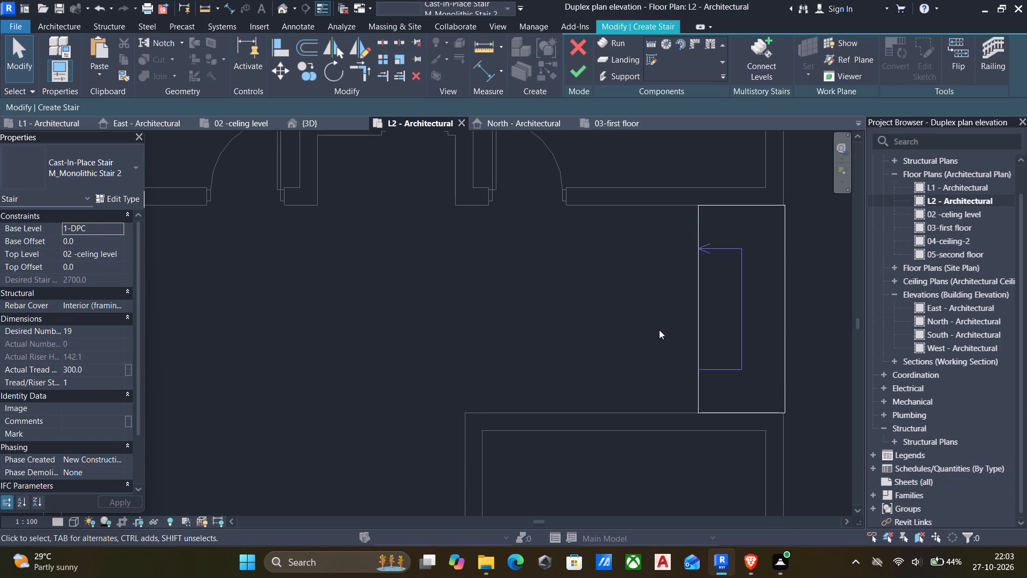
{"action": "left_click", "coordinate": [708, 328]}
{"action": "left_click", "coordinate": [696, 343]}
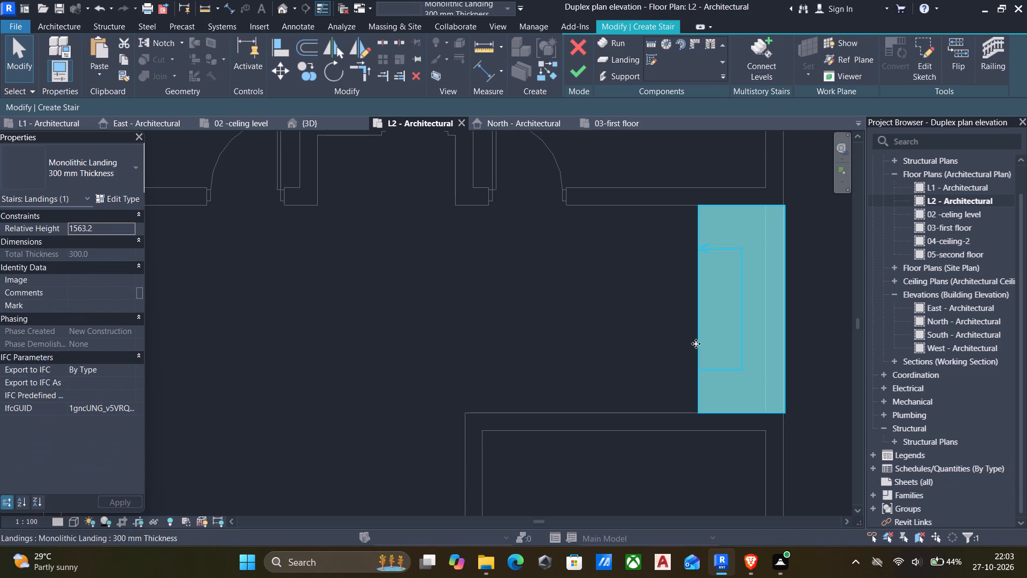
{"action": "key", "text": "Delete"}
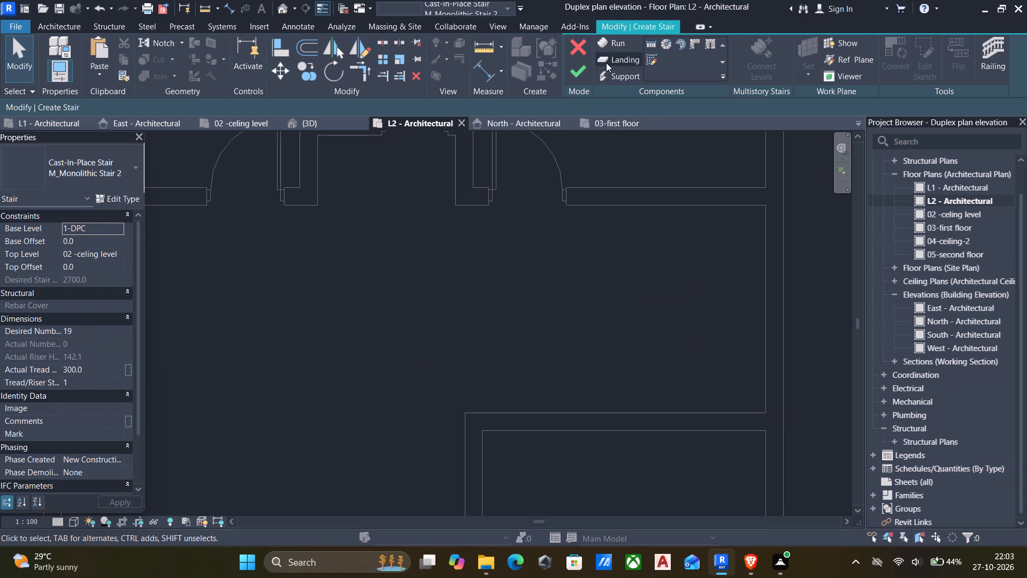
Draw a 2400 mm run of 9 risers along the partition wall and start the return run on the opposite wall, aligned with its last riser.
{"action": "left_click", "coordinate": [603, 44]}
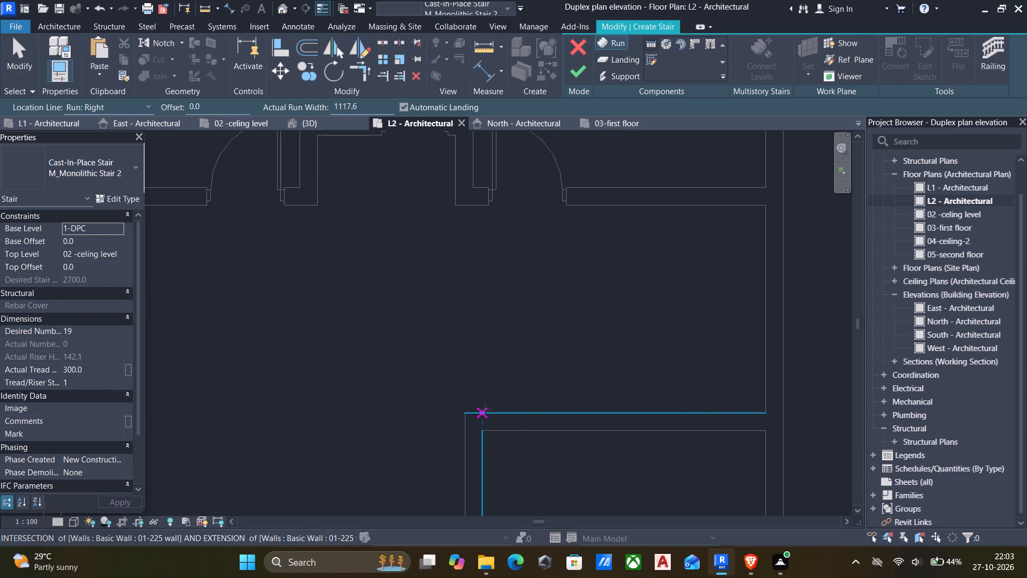
{"action": "left_click", "coordinate": [485, 409]}
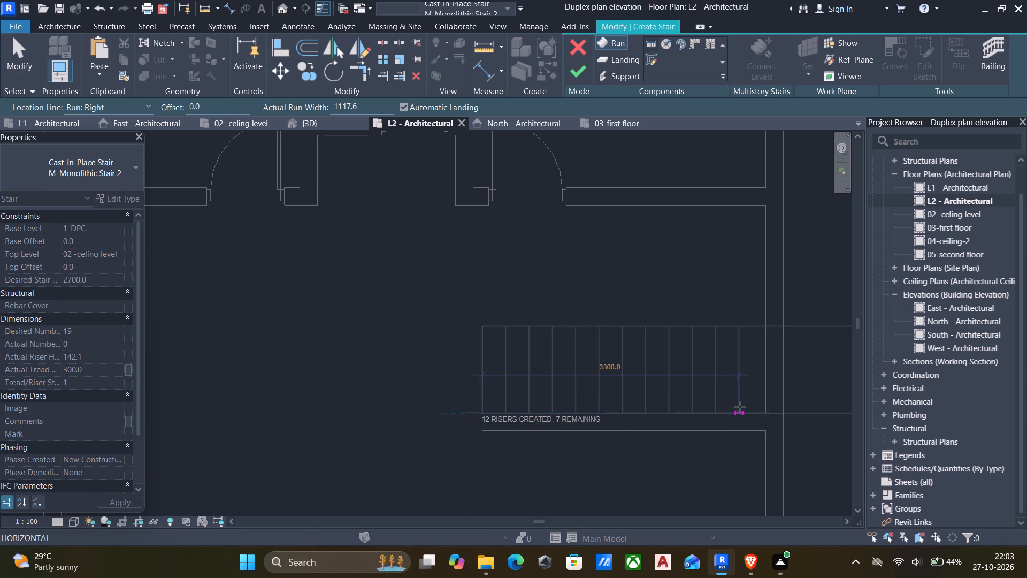
{"action": "left_click", "coordinate": [670, 411]}
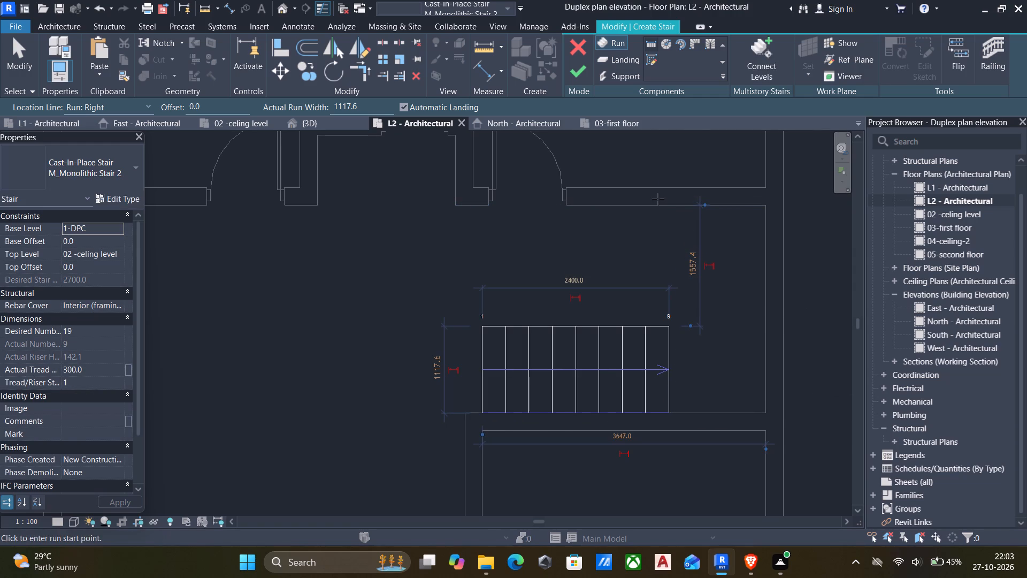
{"action": "left_click", "coordinate": [665, 199]}
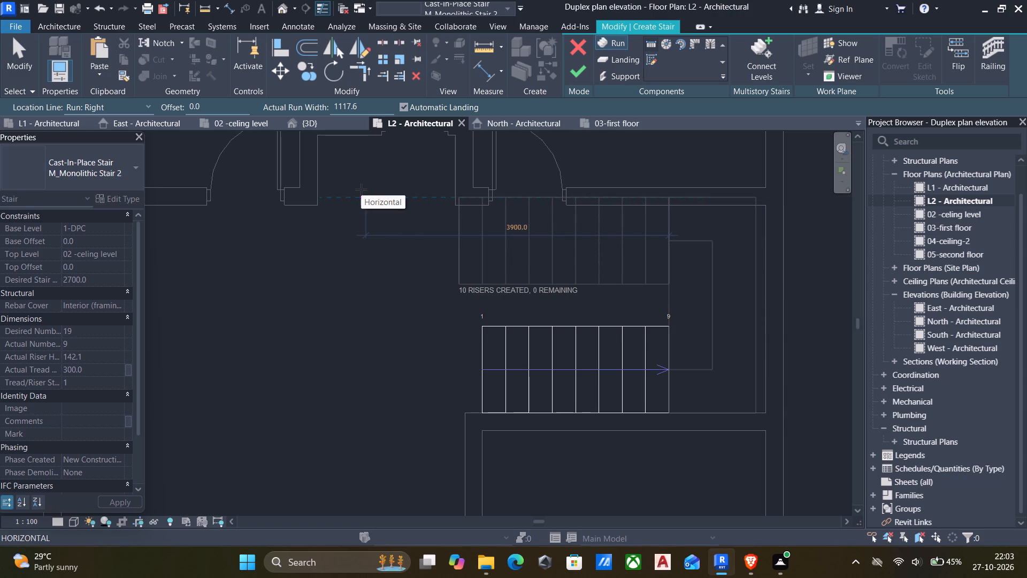
{"action": "key", "text": "Escape"}
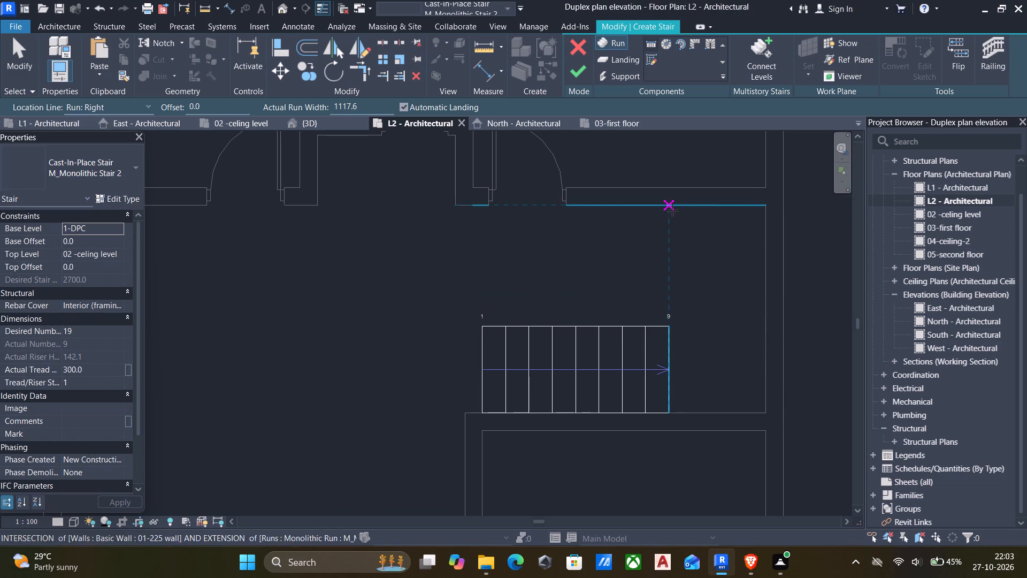
{"action": "left_click", "coordinate": [672, 210]}
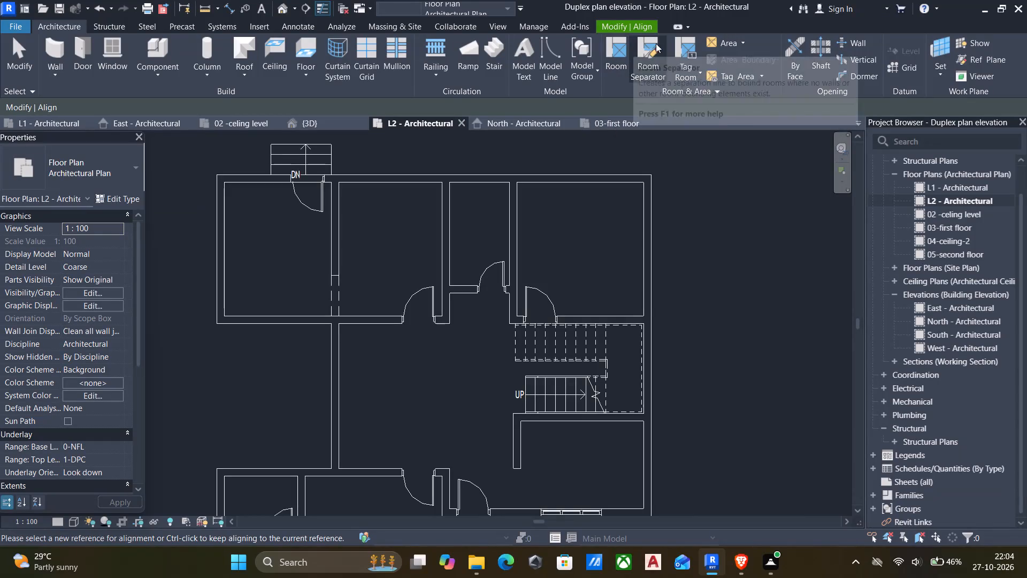
Draw a room separation line about 2675 mm long across the stair's open side, from the upper wall to the partition below.
{"action": "left_click", "coordinate": [638, 43]}
{"action": "scroll", "coordinate": [513, 389], "scroll_direction": "up", "scroll_amount": 6}
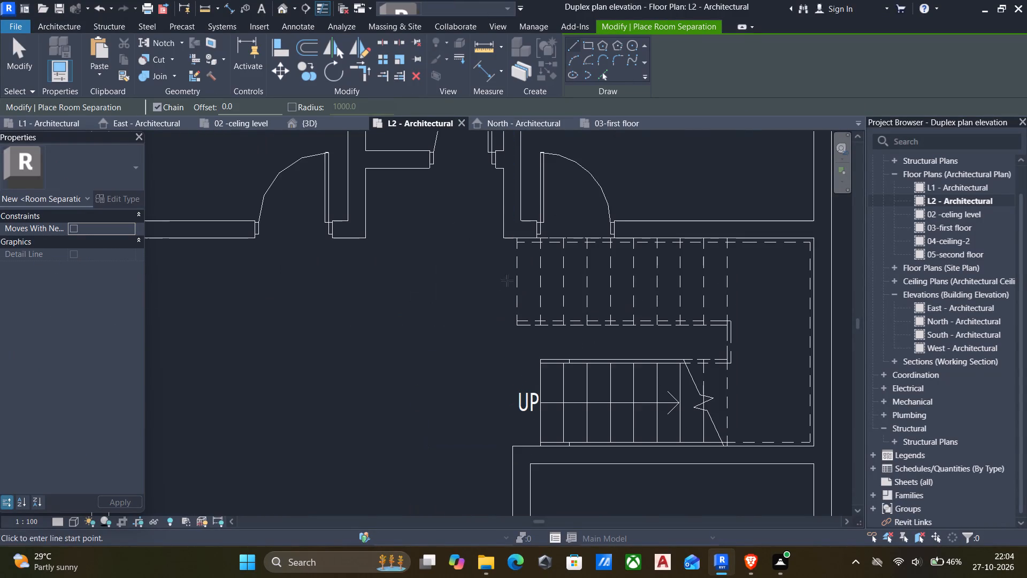
{"action": "left_click", "coordinate": [502, 241]}
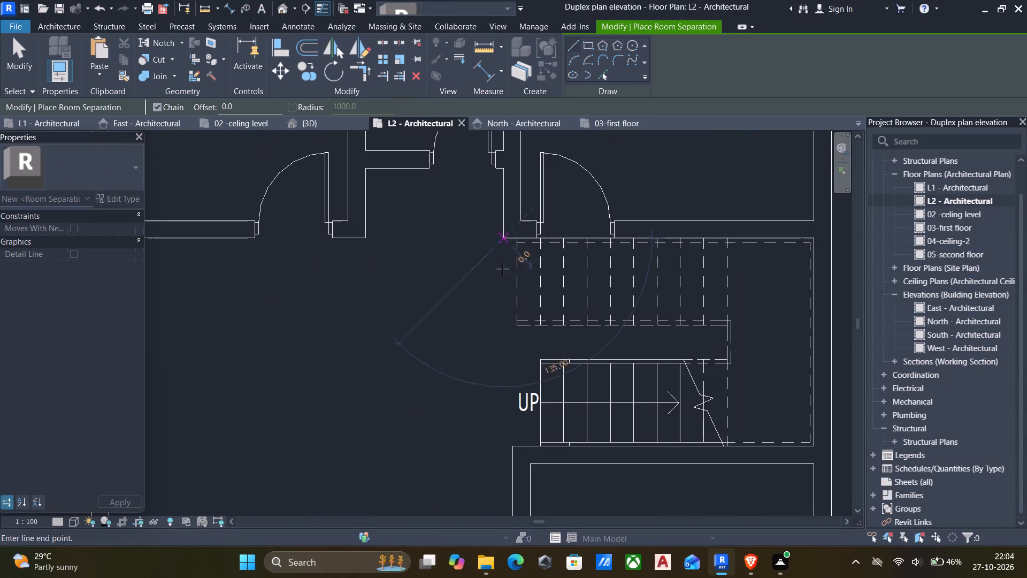
{"action": "key", "text": "Escape"}
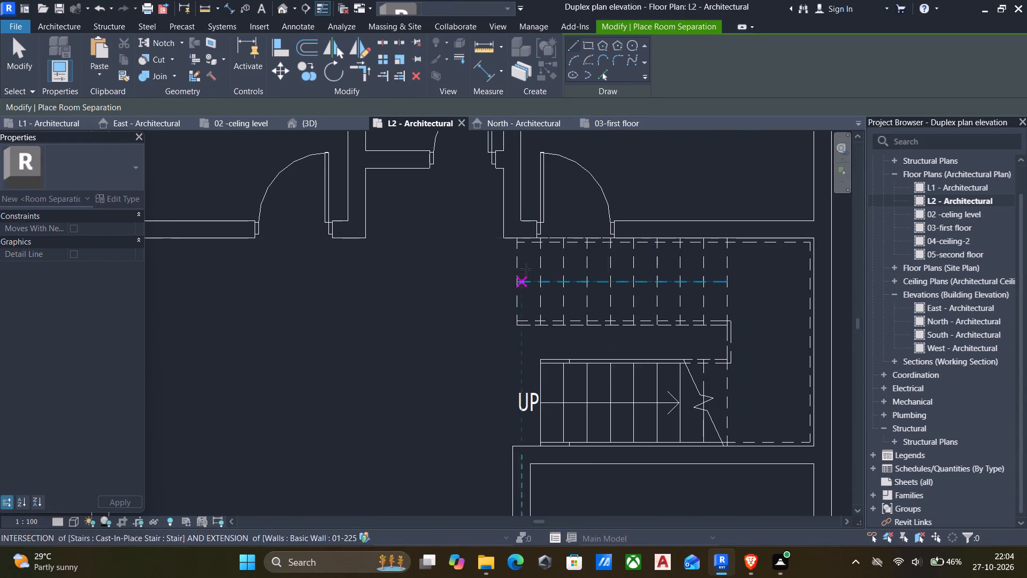
{"action": "left_click", "coordinate": [517, 237]}
{"action": "left_click", "coordinate": [520, 447]}
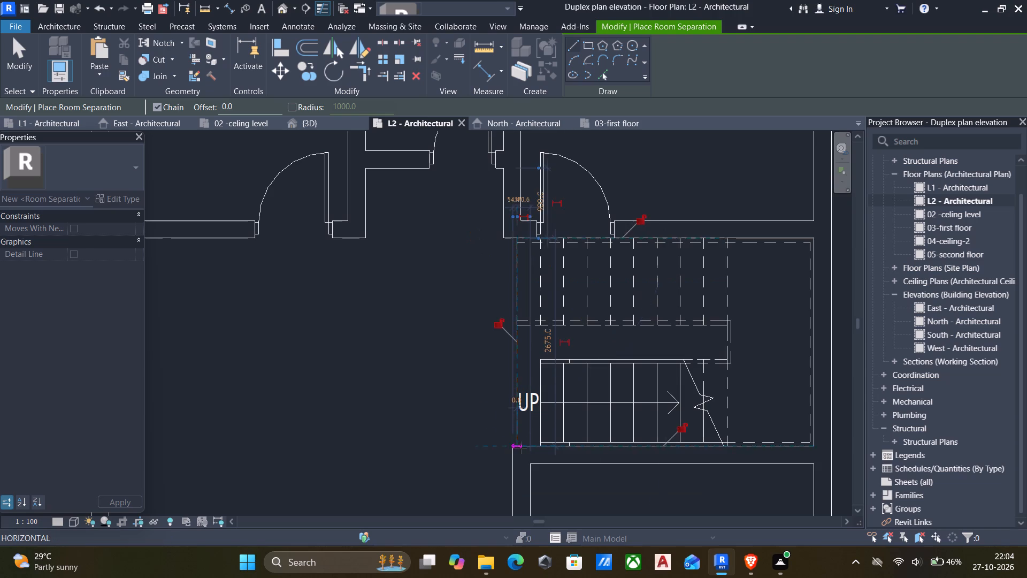
{"action": "scroll", "coordinate": [444, 380], "scroll_direction": "down", "scroll_amount": 2}
{"action": "key", "text": "Escape"}
{"action": "scroll", "coordinate": [506, 392], "scroll_direction": "down", "scroll_amount": 3}
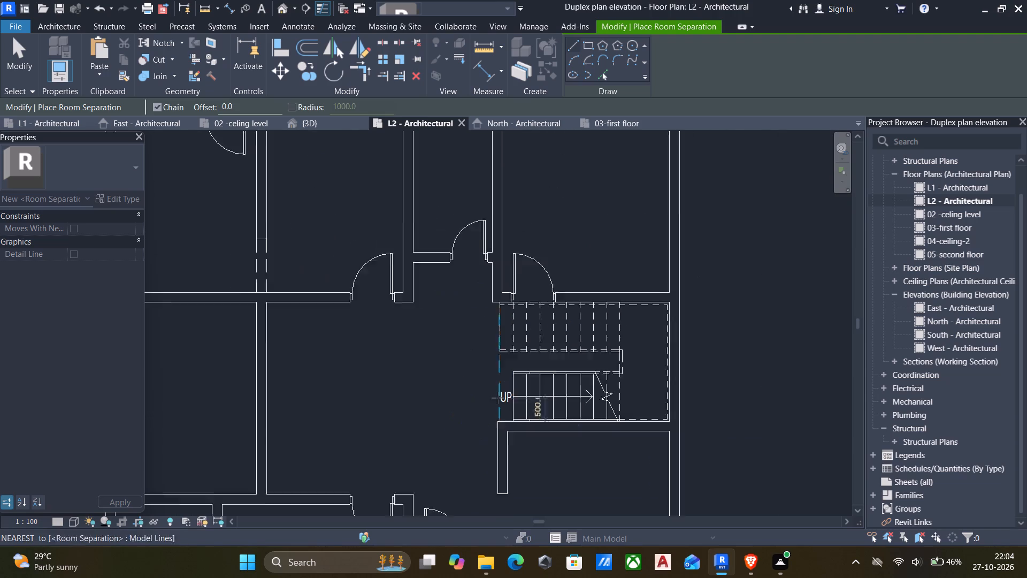
Close the 1200 mm opening between the partition end and the front wall with room separation lines along both partition faces.
{"action": "middle_click_drag", "start_coordinate": [497, 397], "coordinate": [566, 291]}
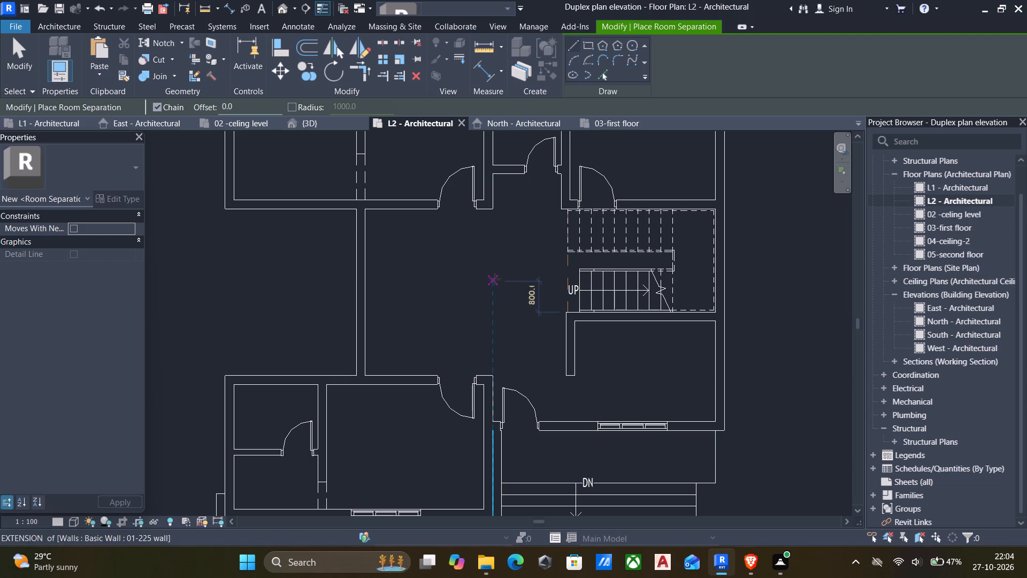
{"action": "scroll", "coordinate": [563, 379], "scroll_direction": "up", "scroll_amount": 5}
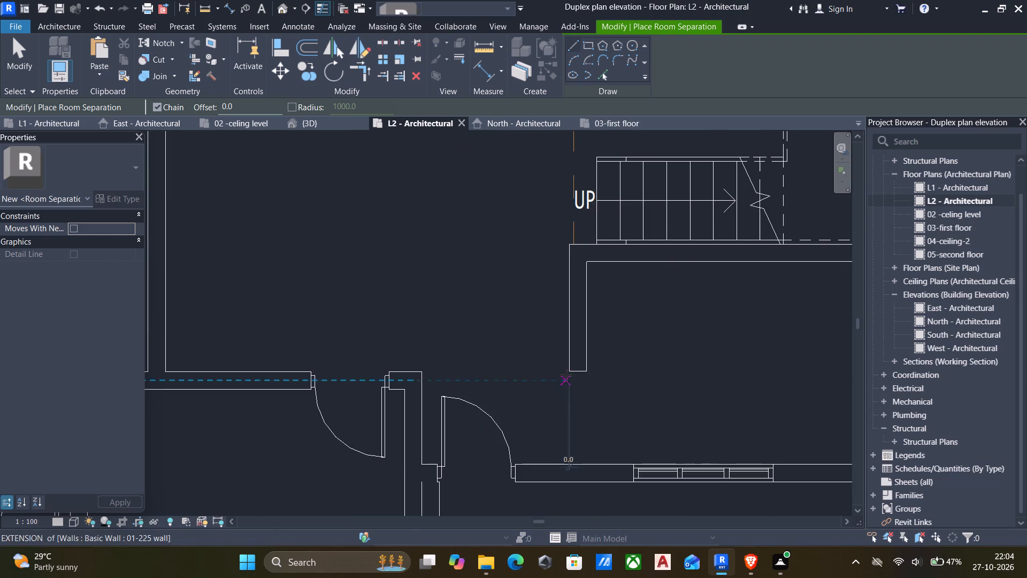
{"action": "left_click", "coordinate": [567, 373]}
{"action": "left_click", "coordinate": [568, 462]}
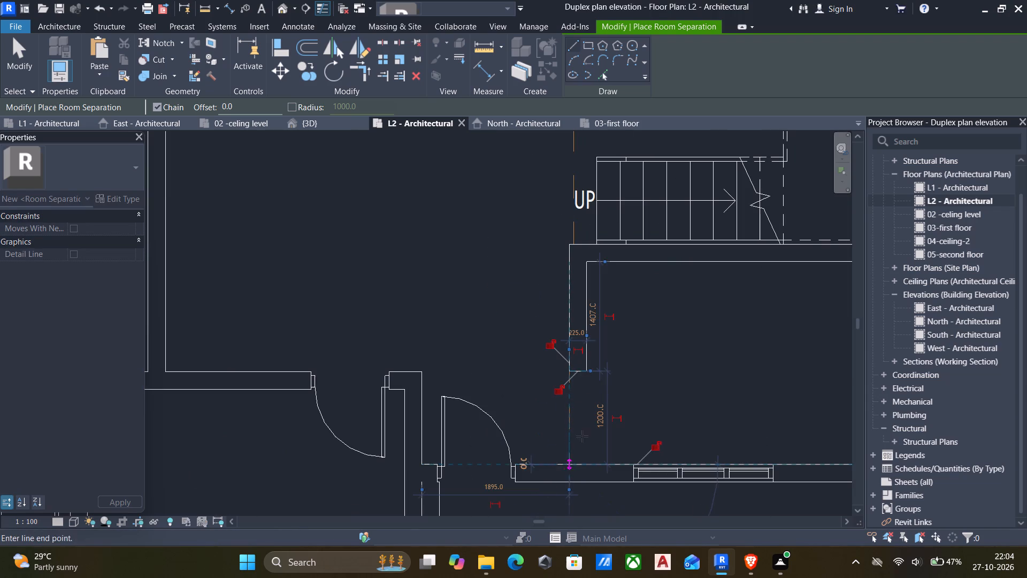
{"action": "scroll", "coordinate": [572, 465], "scroll_direction": "up", "scroll_amount": 1}
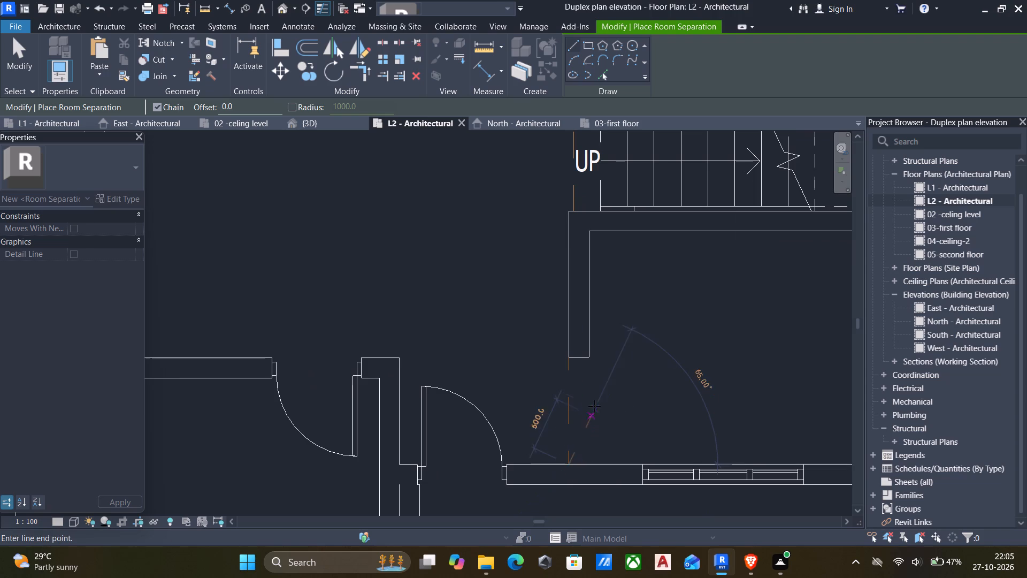
{"action": "key", "text": "Escape"}
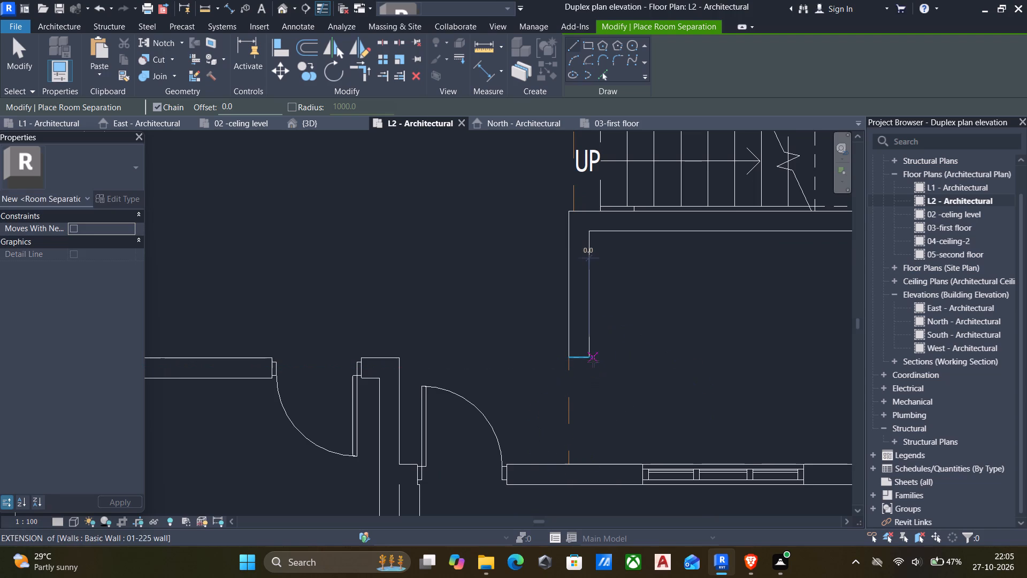
{"action": "left_click", "coordinate": [588, 360]}
{"action": "left_click", "coordinate": [589, 462]}
{"action": "scroll", "coordinate": [585, 451], "scroll_direction": "down", "scroll_amount": 6}
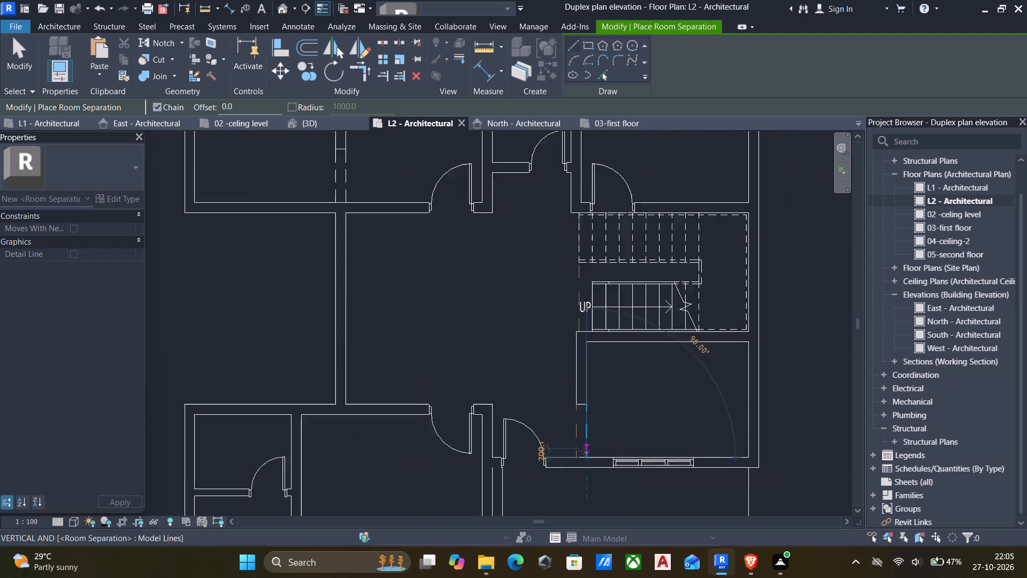
{"action": "key", "text": "Escape"}
Draw room separation lines along the entrance porch's front edge and up its open side to the exterior wall.
{"action": "middle_click_drag", "start_coordinate": [531, 383], "coordinate": [557, 391]}
{"action": "scroll", "coordinate": [557, 425], "scroll_direction": "down", "scroll_amount": 1}
{"action": "scroll", "coordinate": [535, 387], "scroll_direction": "down", "scroll_amount": 5}
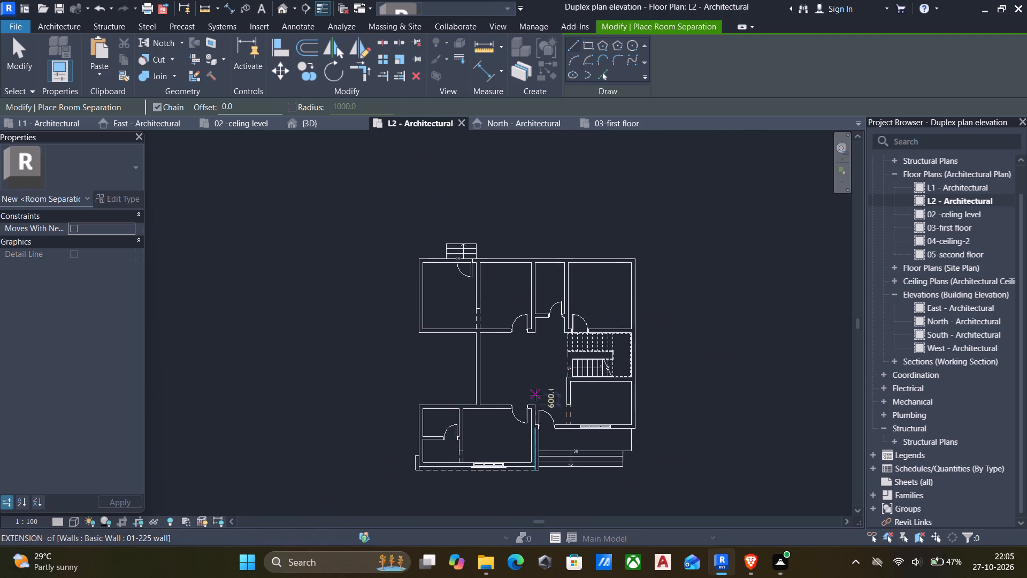
{"action": "middle_click_drag", "start_coordinate": [535, 394], "coordinate": [537, 362]}
{"action": "scroll", "coordinate": [560, 398], "scroll_direction": "up", "scroll_amount": 5}
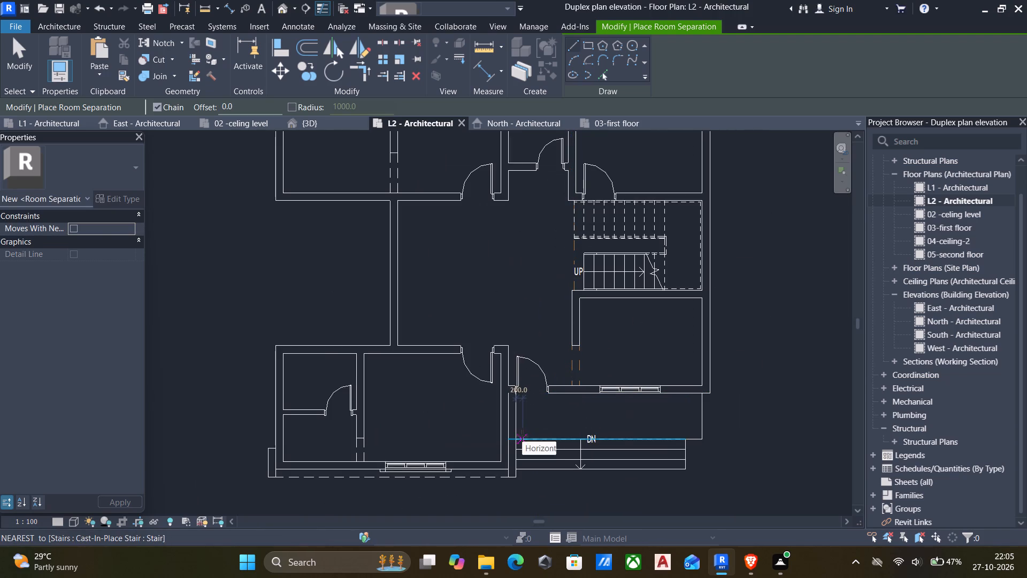
{"action": "scroll", "coordinate": [702, 433], "scroll_direction": "up", "scroll_amount": 4}
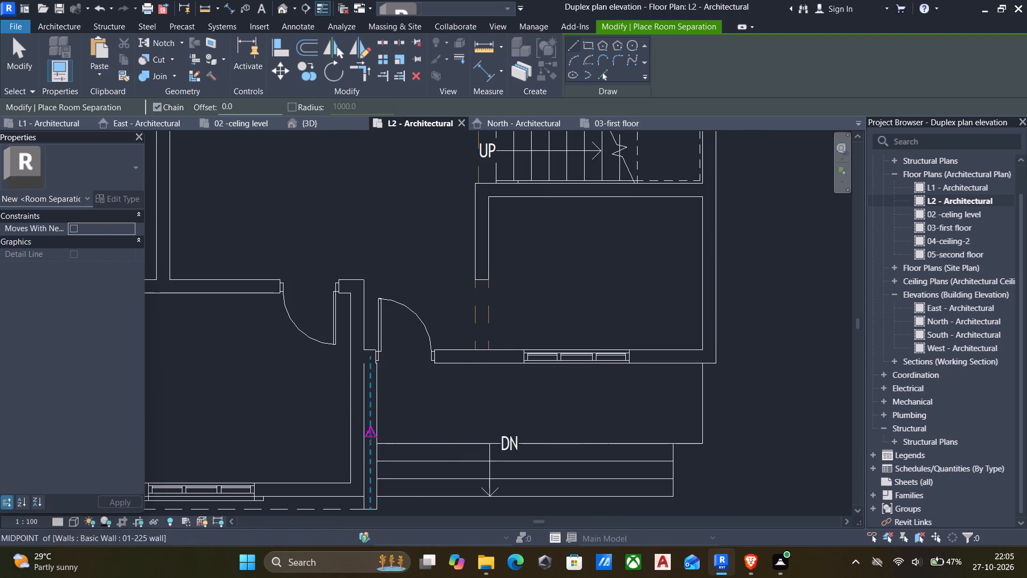
{"action": "left_click", "coordinate": [379, 445]}
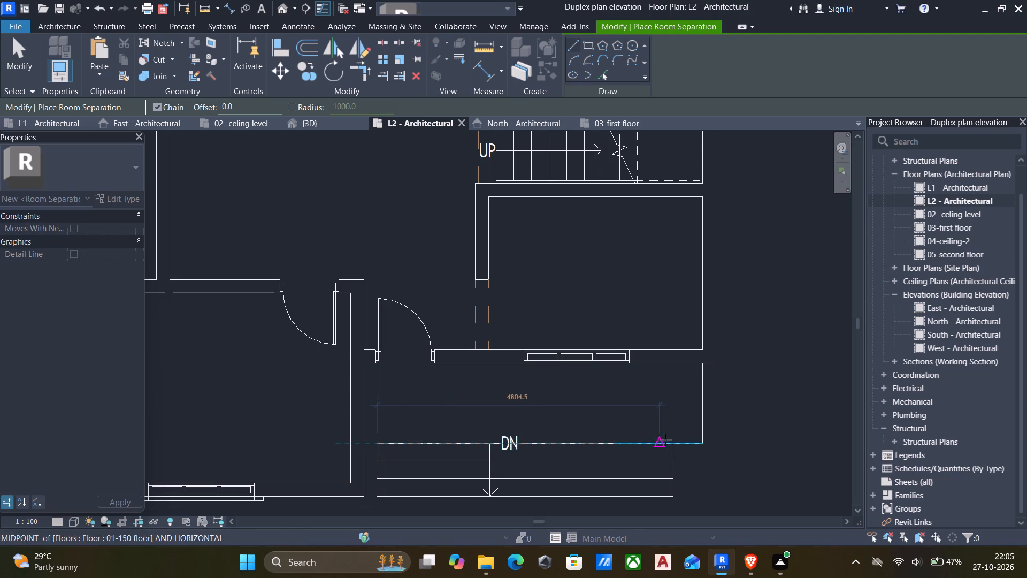
{"action": "left_click", "coordinate": [699, 442]}
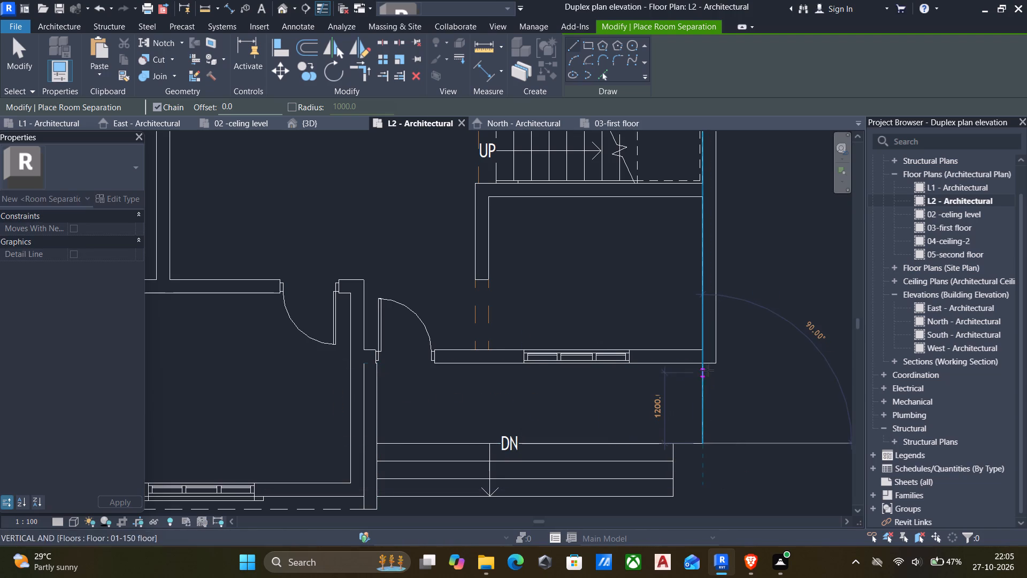
{"action": "left_click", "coordinate": [705, 365]}
{"action": "scroll", "coordinate": [720, 420], "scroll_direction": "down", "scroll_amount": 4}
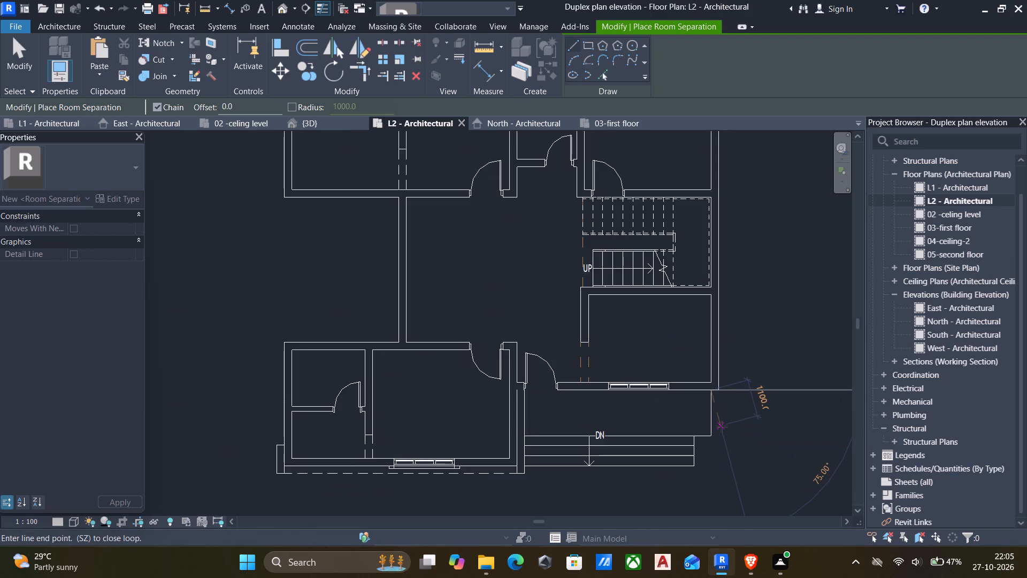
{"action": "scroll", "coordinate": [718, 424], "scroll_direction": "down", "scroll_amount": 4}
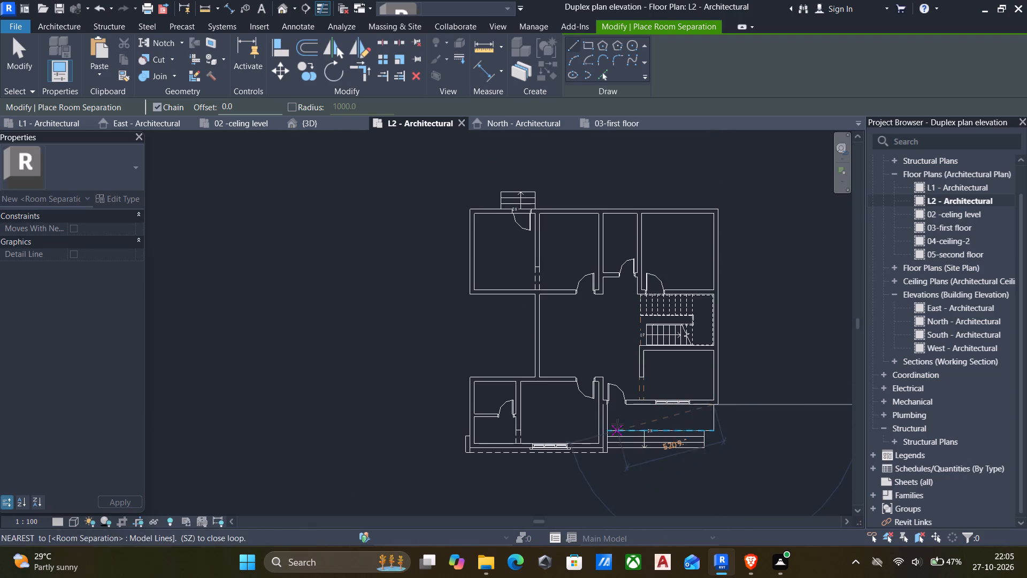
{"action": "scroll", "coordinate": [554, 471], "scroll_direction": "down", "scroll_amount": 1}
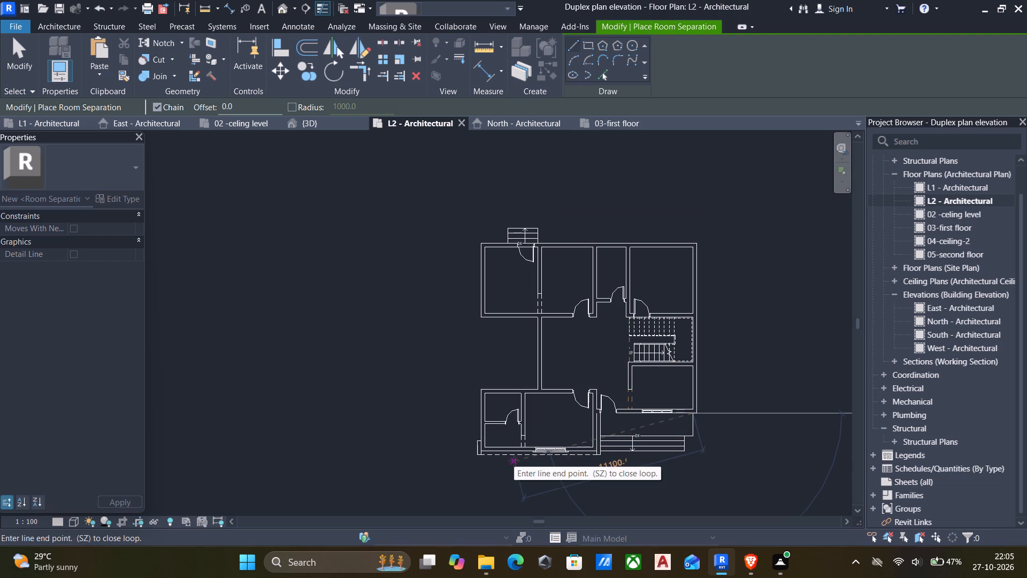
{"action": "key", "text": "Escape"}
{"action": "key", "text": "Escape"}
Start placing rooms on the L2 plan and try to switch the tag type to Room Tag With Area.
{"action": "middle_click_drag", "start_coordinate": [504, 383], "coordinate": [457, 415]}
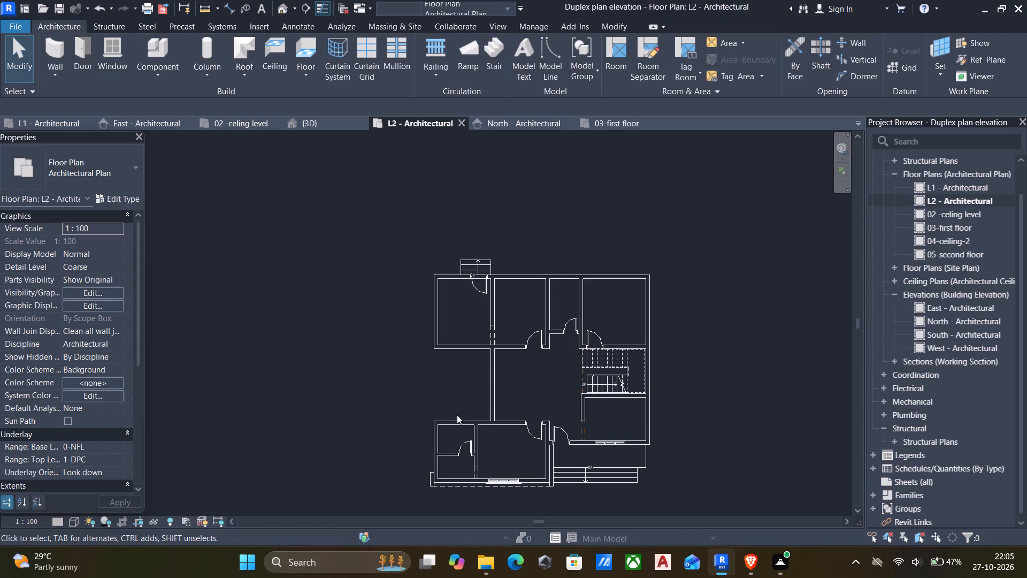
{"action": "left_click", "coordinate": [621, 56]}
{"action": "scroll", "coordinate": [485, 300], "scroll_direction": "up", "scroll_amount": 4}
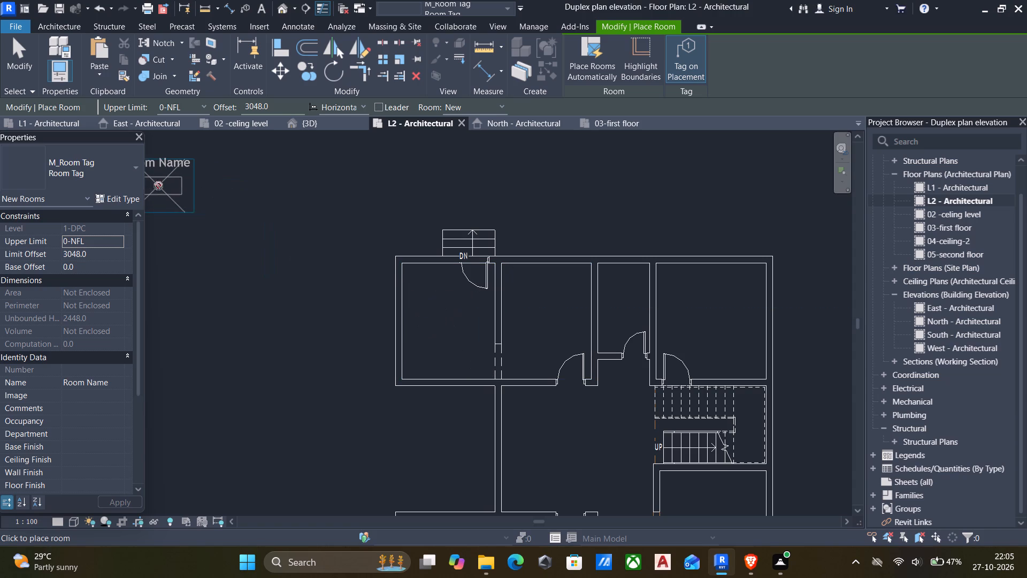
{"action": "left_click", "coordinate": [108, 177]}
{"action": "left_click", "coordinate": [77, 247]}
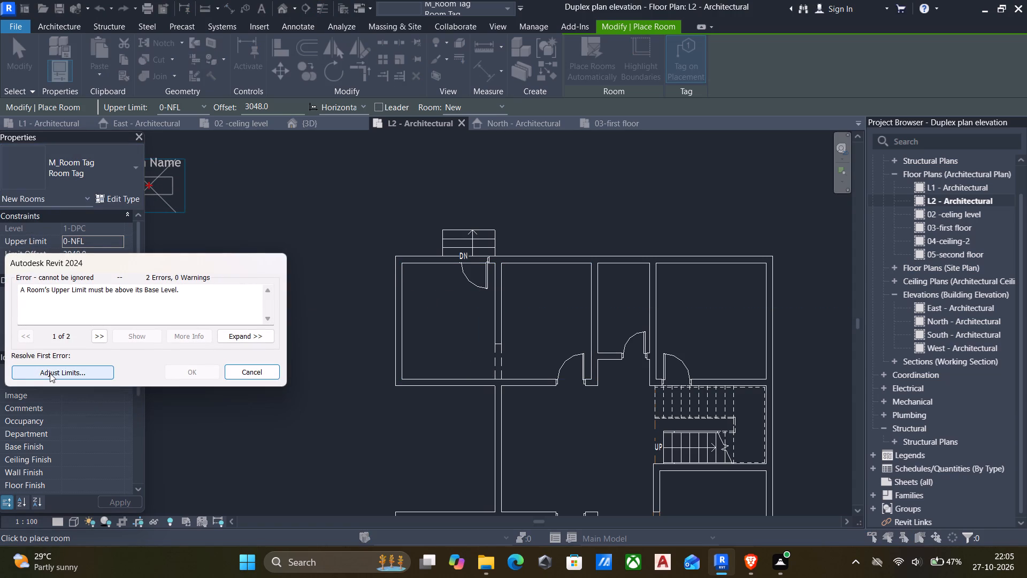
{"action": "left_click", "coordinate": [240, 371]}
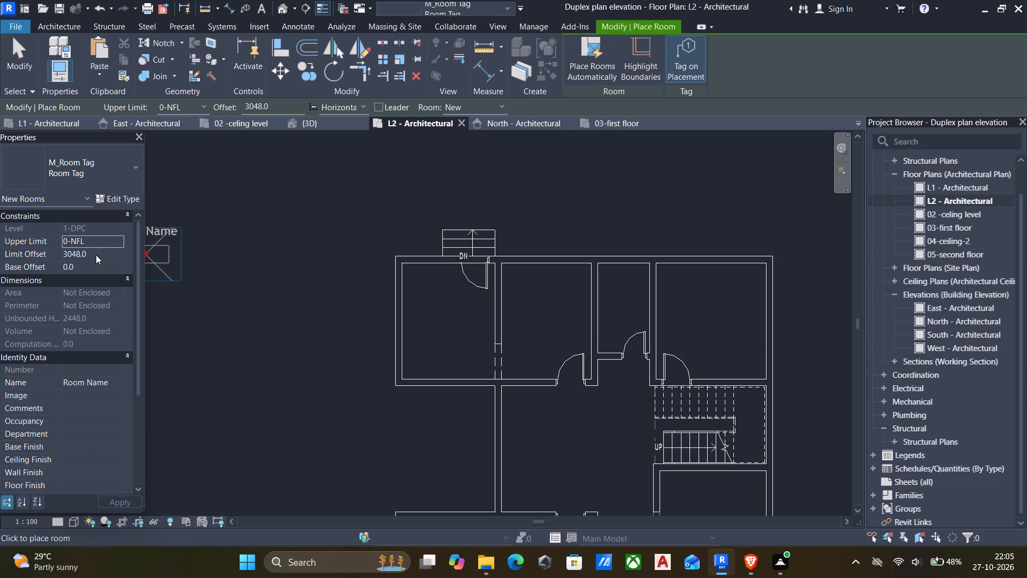
Set the upper limit of the new rooms to 02 -celing level.
{"action": "left_click", "coordinate": [101, 239]}
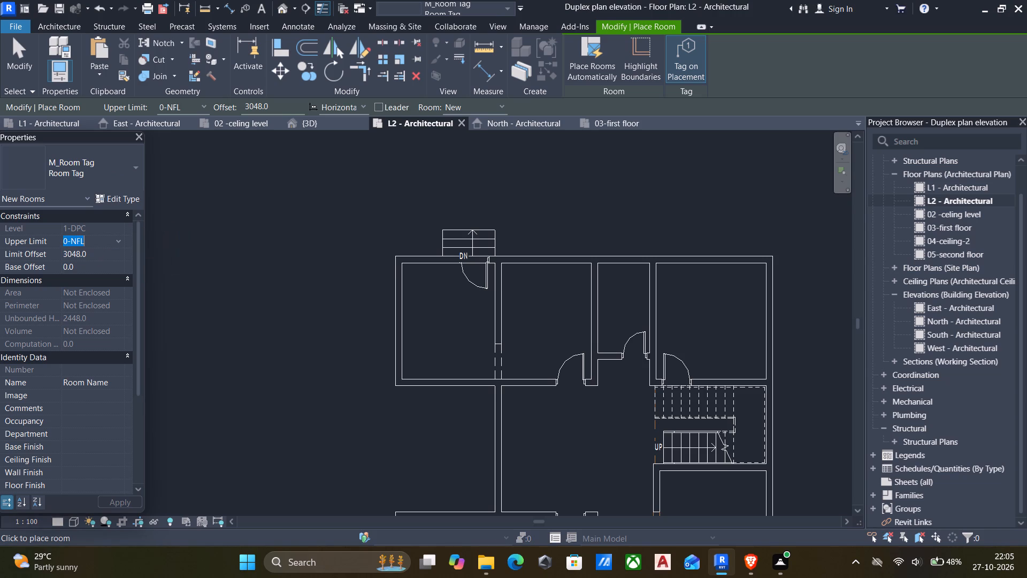
{"action": "left_click", "coordinate": [119, 239]}
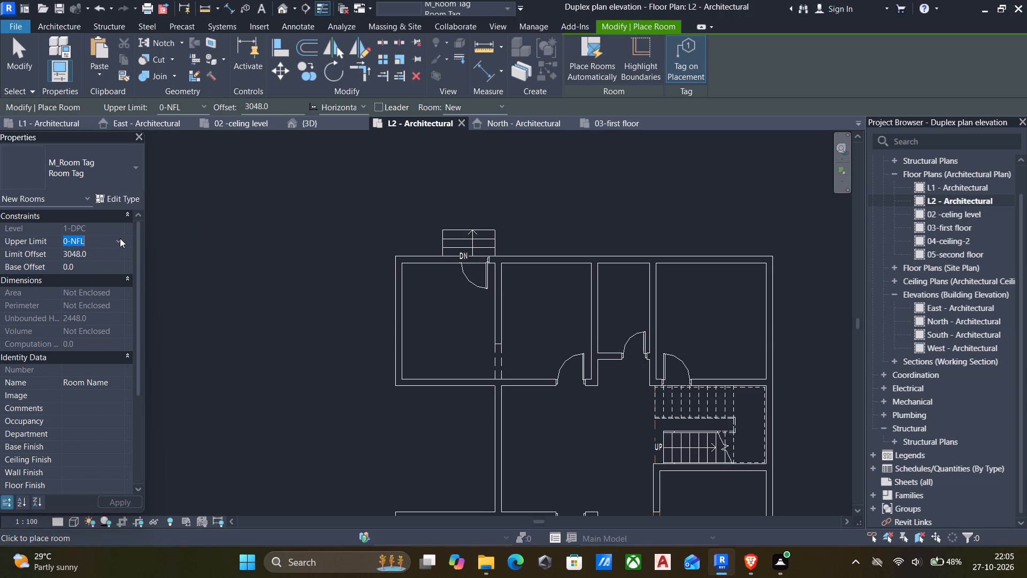
{"action": "left_click", "coordinate": [101, 271]}
{"action": "left_click", "coordinate": [123, 242]}
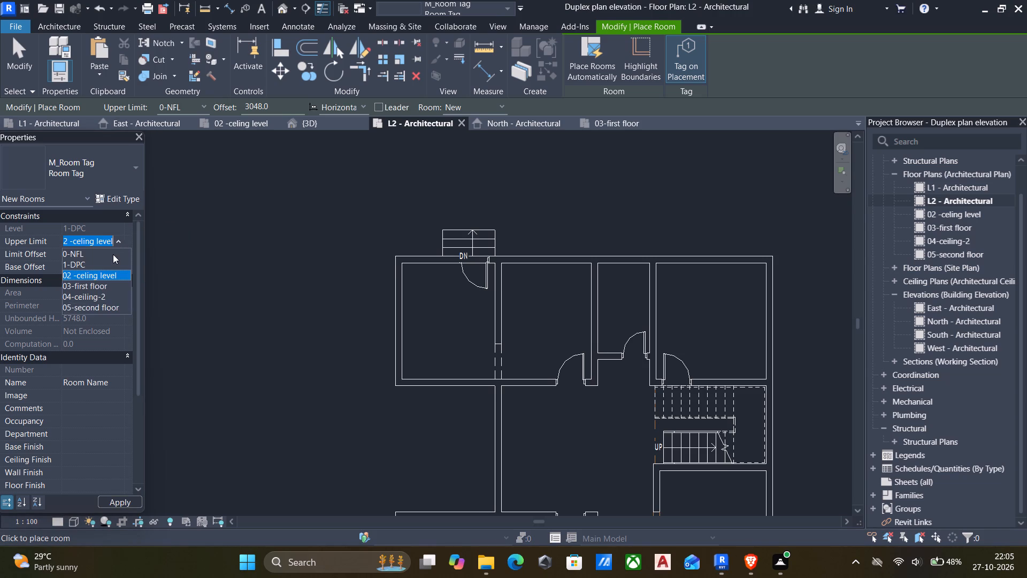
{"action": "left_click", "coordinate": [106, 261]}
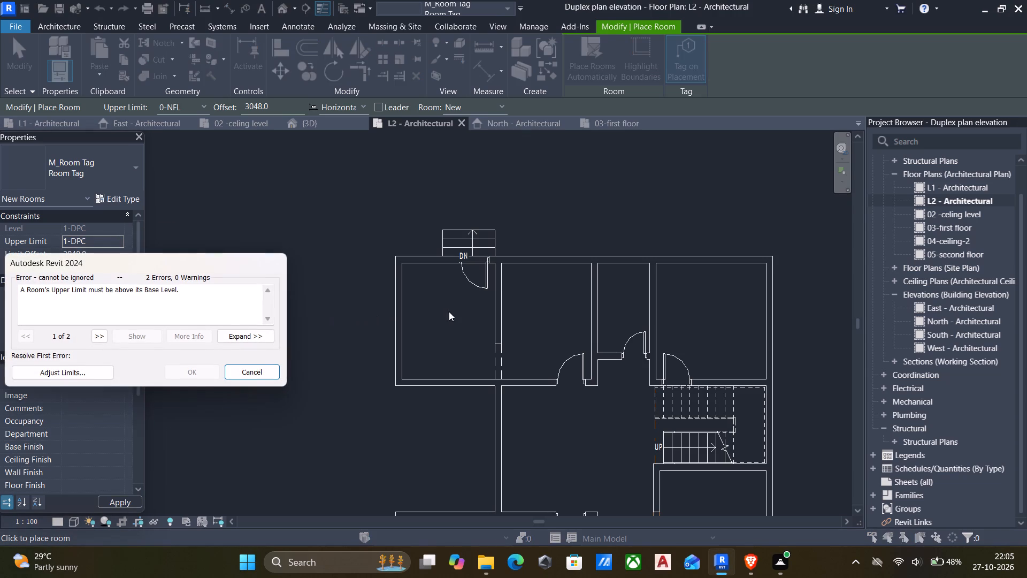
{"action": "left_click", "coordinate": [245, 371]}
{"action": "left_click", "coordinate": [117, 245]}
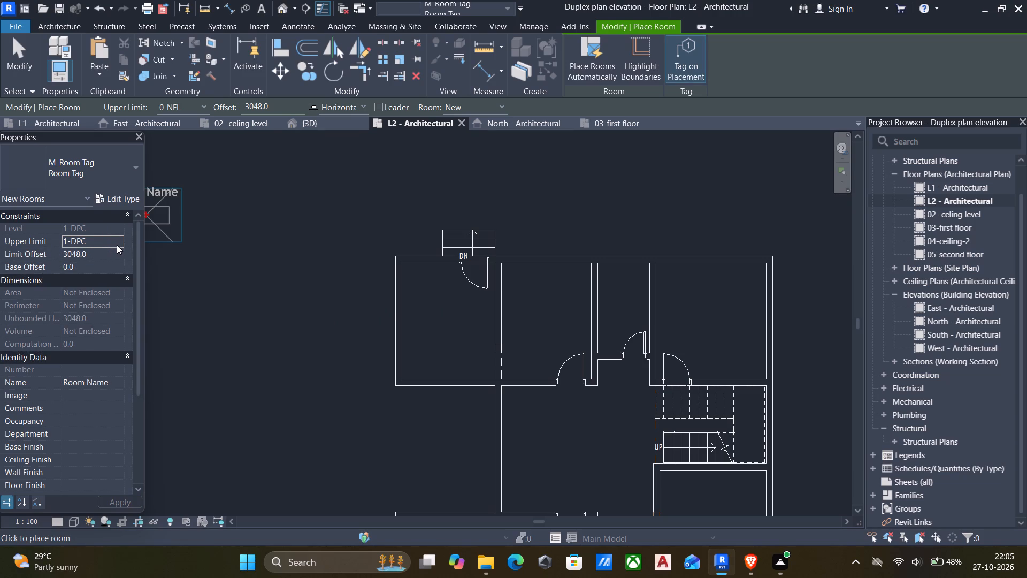
{"action": "left_click", "coordinate": [104, 272]}
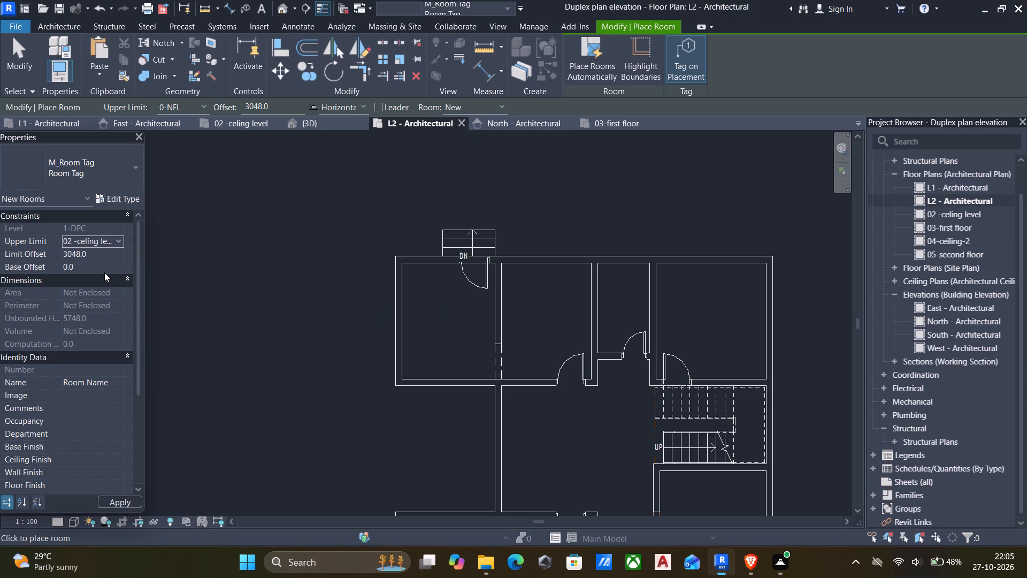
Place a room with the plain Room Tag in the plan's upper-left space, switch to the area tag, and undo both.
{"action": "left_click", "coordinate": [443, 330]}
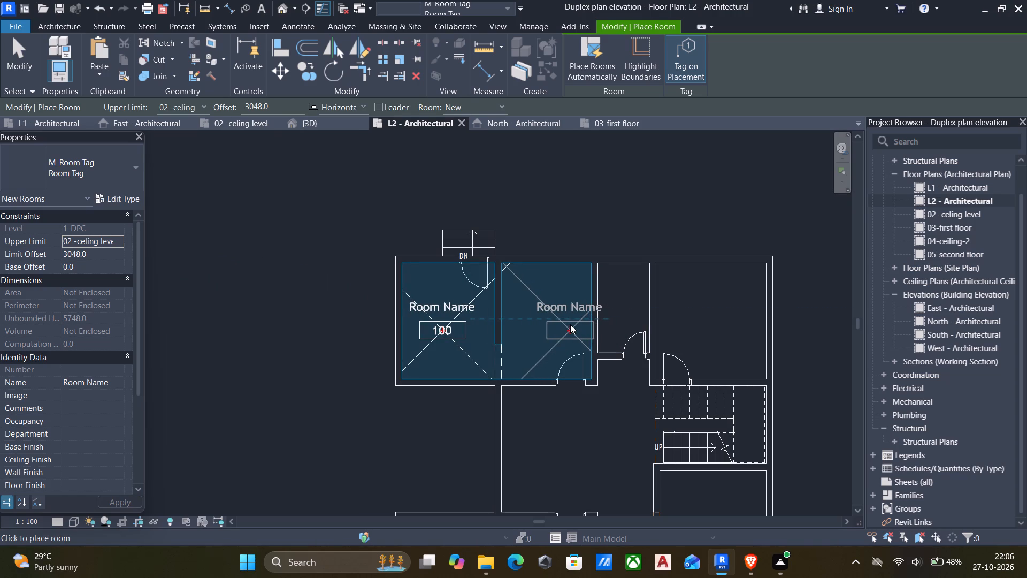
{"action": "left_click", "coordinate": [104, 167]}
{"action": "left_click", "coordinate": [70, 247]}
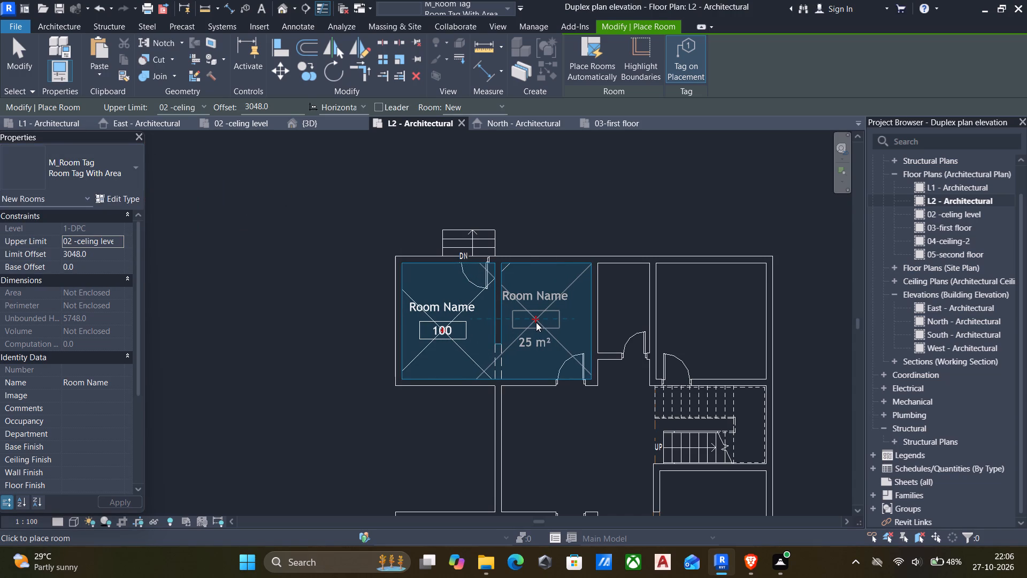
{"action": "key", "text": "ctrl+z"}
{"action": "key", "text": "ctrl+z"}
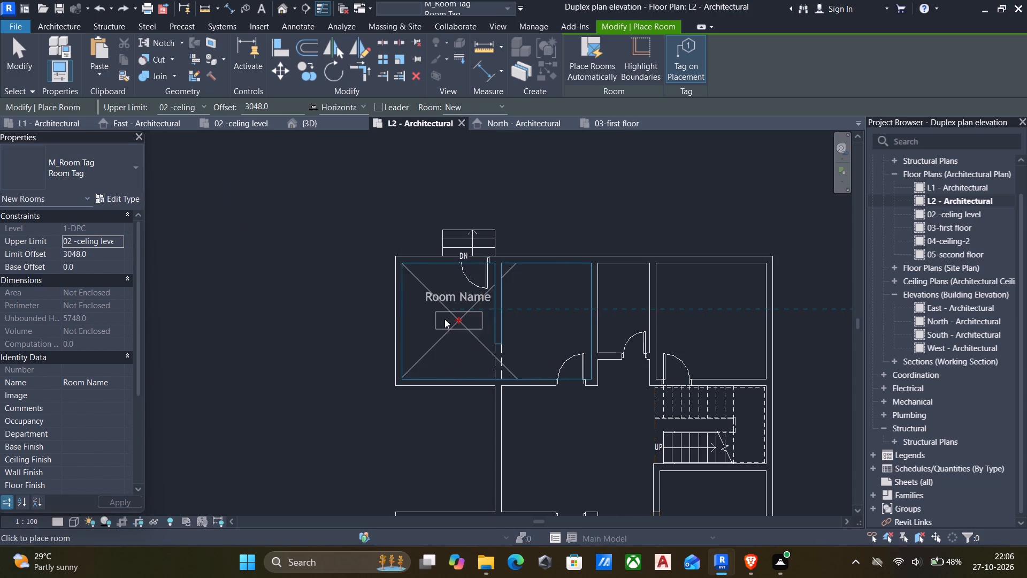
Set the tag type for new rooms to Room Tag With Area.
{"action": "left_click", "coordinate": [49, 171]}
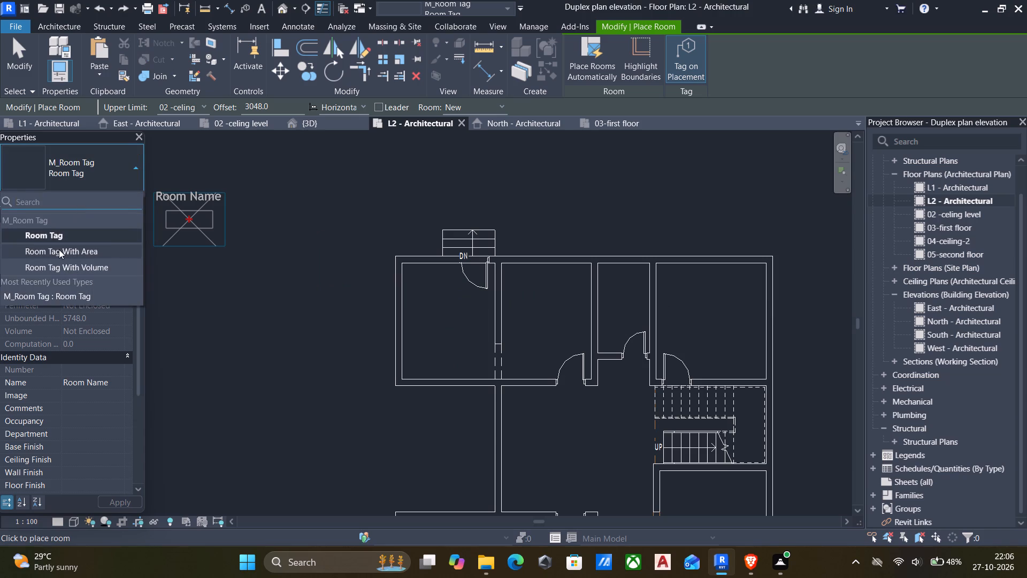
{"action": "left_click", "coordinate": [58, 250]}
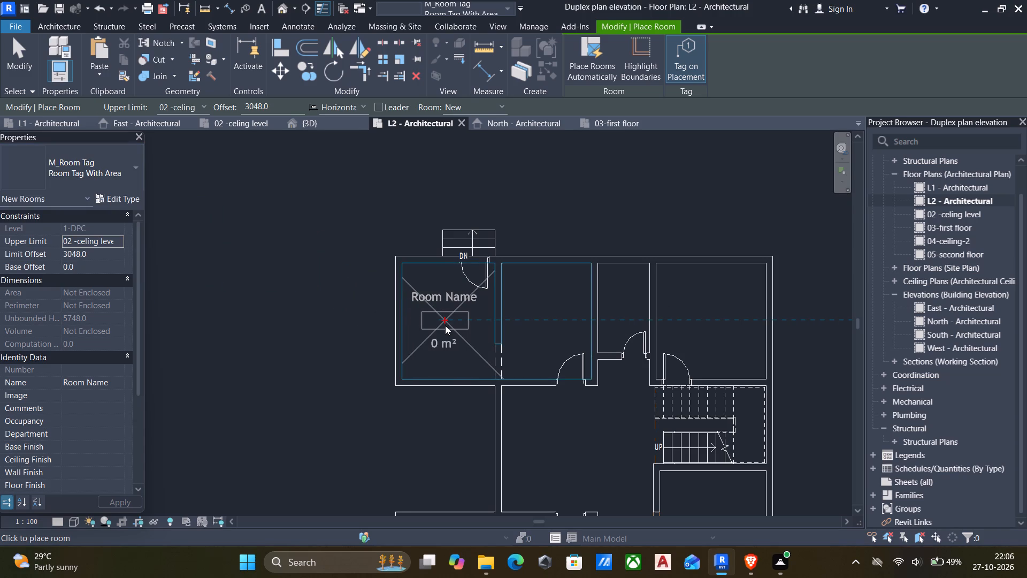
Close the 1200 mm opening between the two upper-left spaces with room separation lines along both partition faces.
{"action": "scroll", "coordinate": [445, 326], "scroll_direction": "up", "scroll_amount": 3}
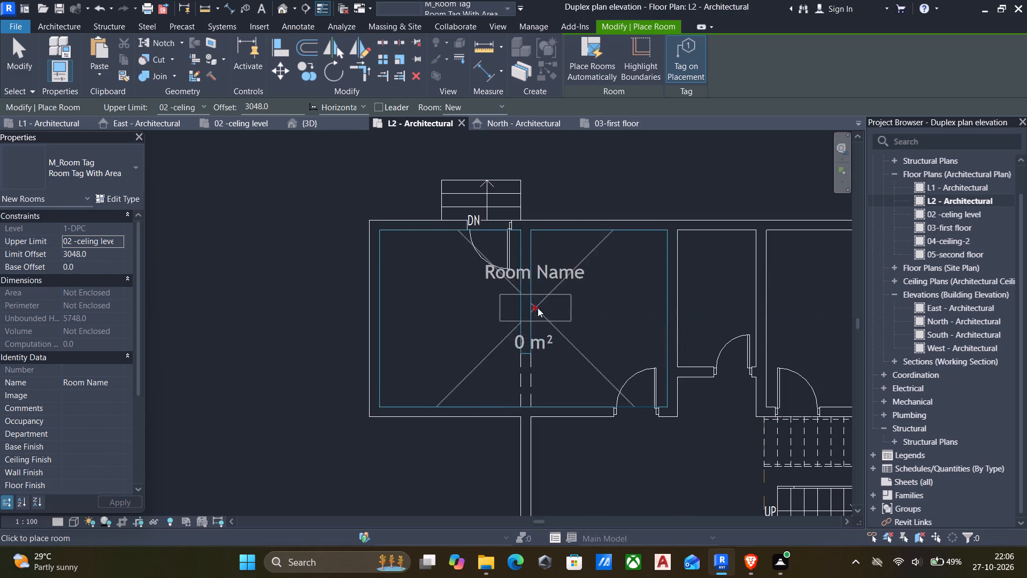
{"action": "left_click", "coordinate": [64, 25]}
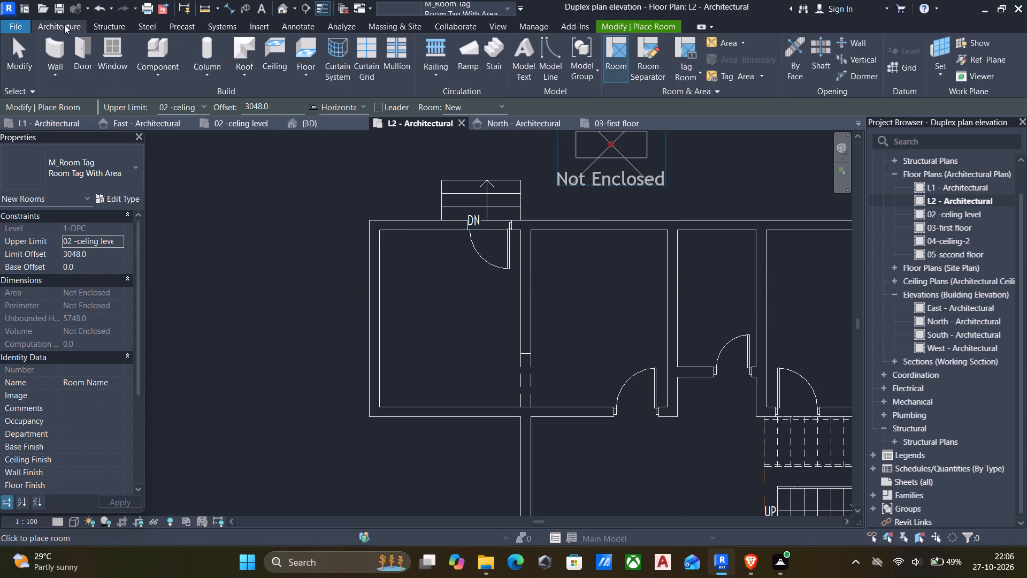
{"action": "left_click", "coordinate": [655, 57]}
{"action": "scroll", "coordinate": [517, 352], "scroll_direction": "up", "scroll_amount": 3}
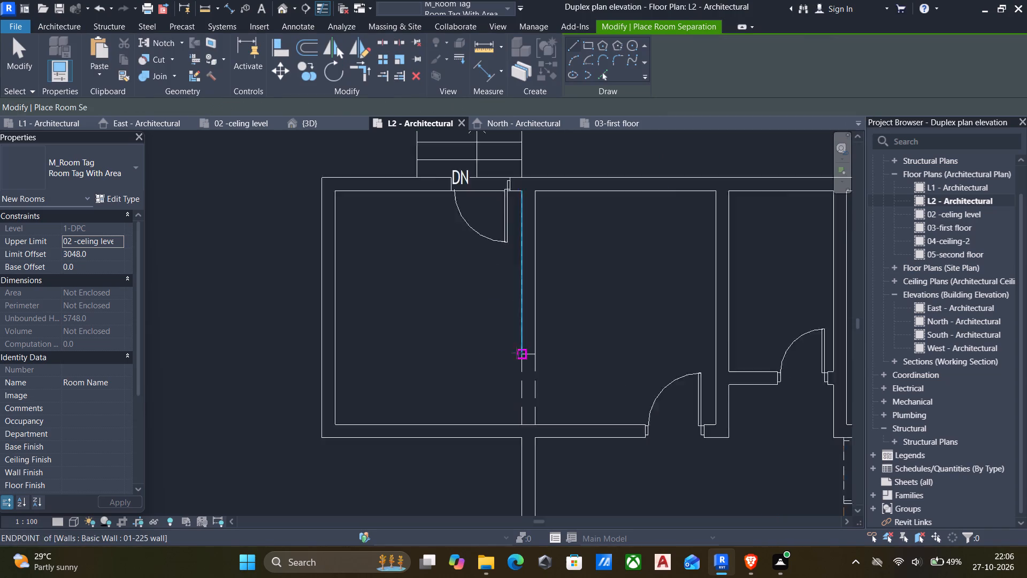
{"action": "scroll", "coordinate": [517, 353], "scroll_direction": "up", "scroll_amount": 2}
{"action": "left_click", "coordinate": [524, 356]}
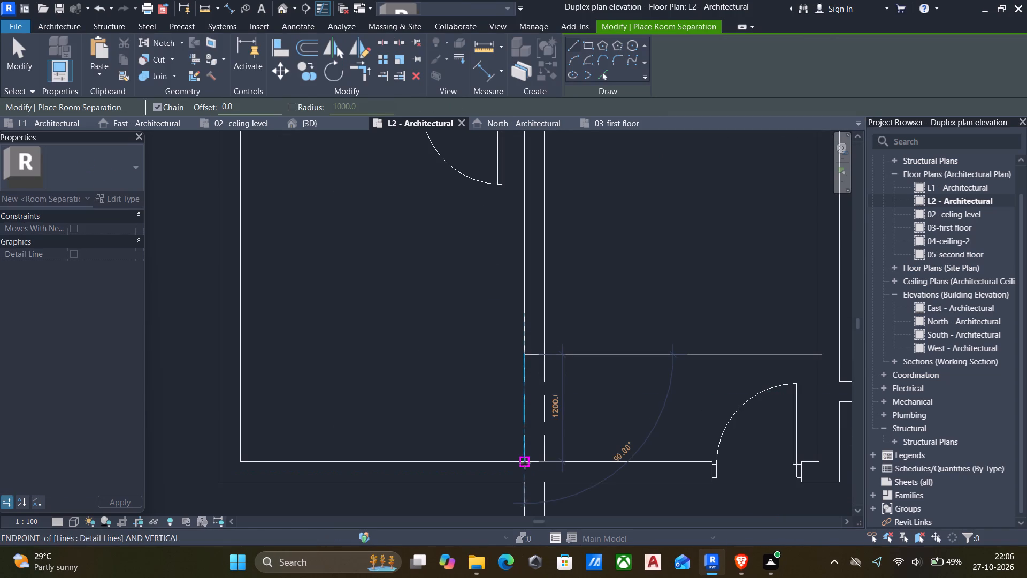
{"action": "left_click", "coordinate": [525, 462]}
{"action": "key", "text": "Escape"}
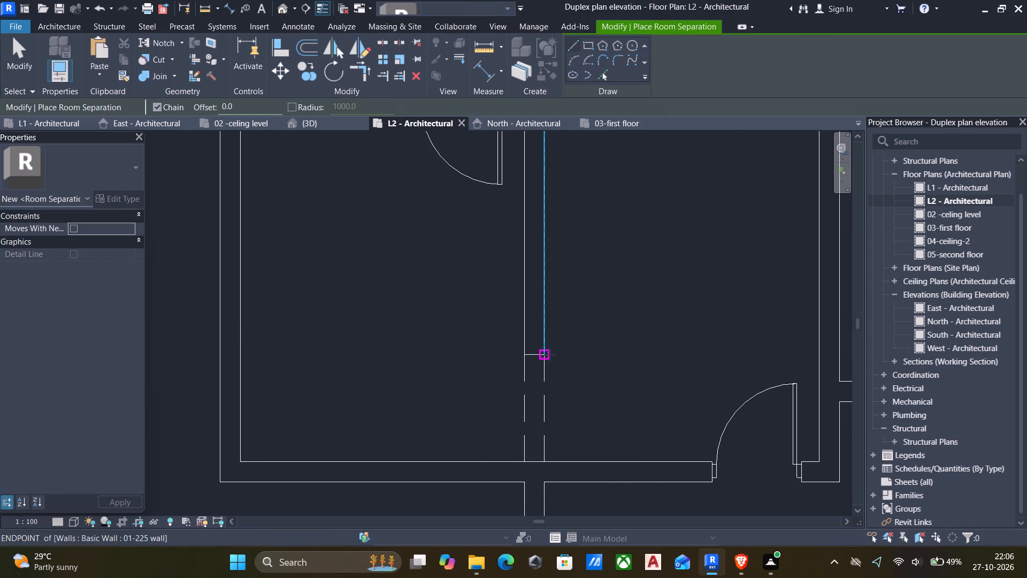
{"action": "left_click", "coordinate": [549, 355]}
{"action": "left_click", "coordinate": [542, 458]}
{"action": "key", "text": "Escape"}
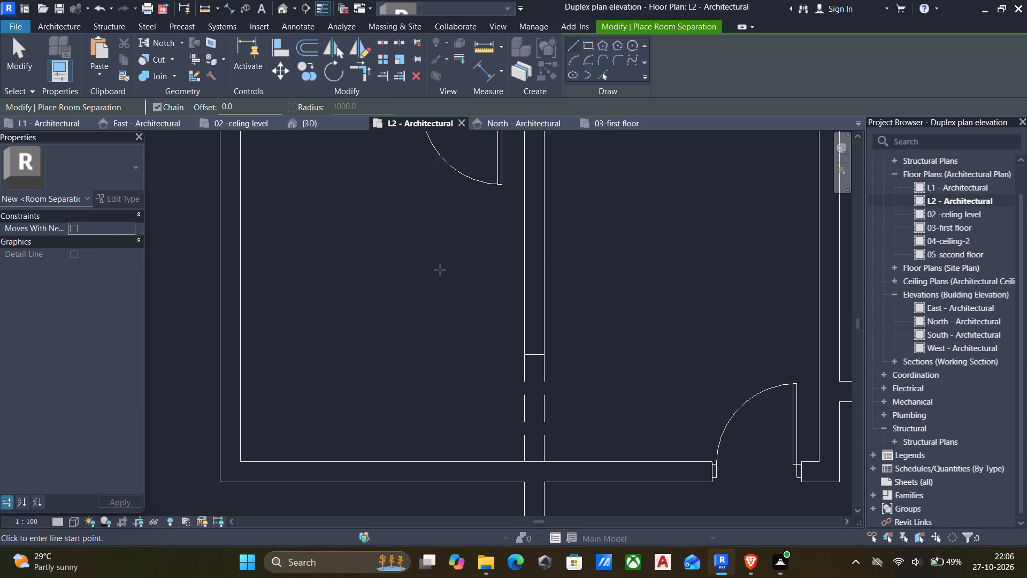
Place rooms with area tags in the four spaces along the plan's upper exterior wall.
{"action": "left_click", "coordinate": [55, 27]}
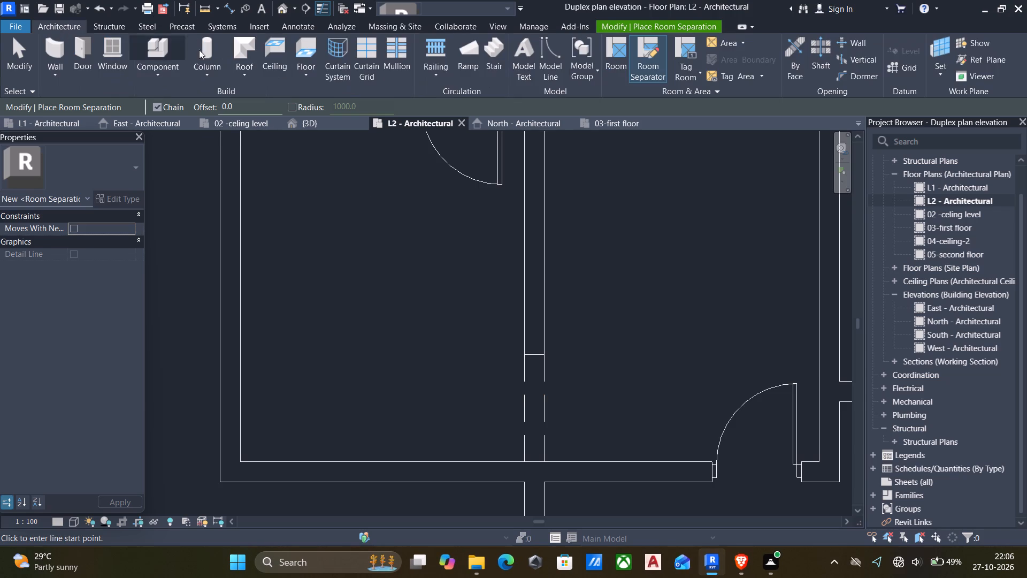
{"action": "left_click", "coordinate": [614, 43]}
{"action": "scroll", "coordinate": [406, 329], "scroll_direction": "down", "scroll_amount": 5}
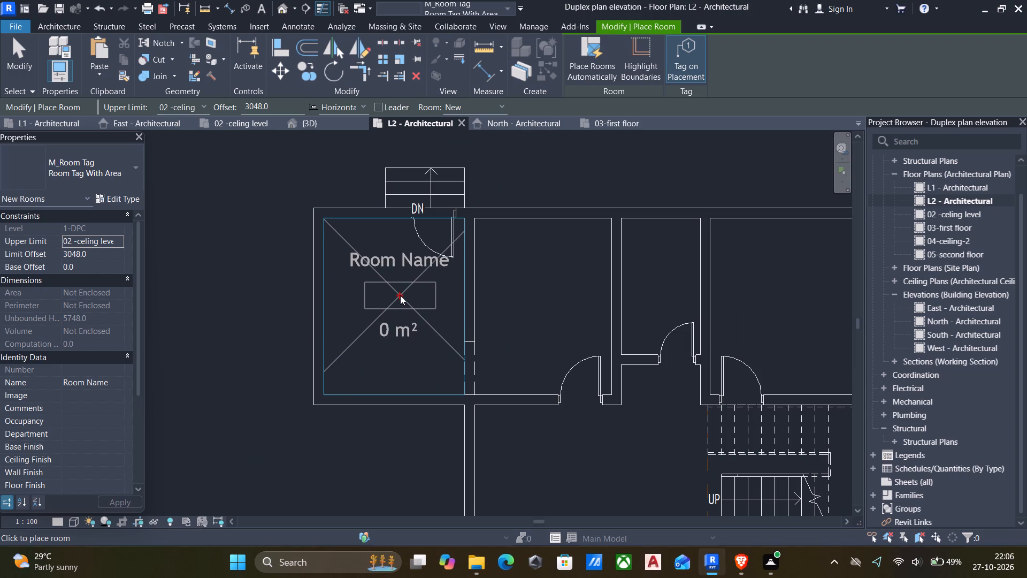
{"action": "scroll", "coordinate": [550, 310], "scroll_direction": "down", "scroll_amount": 2}
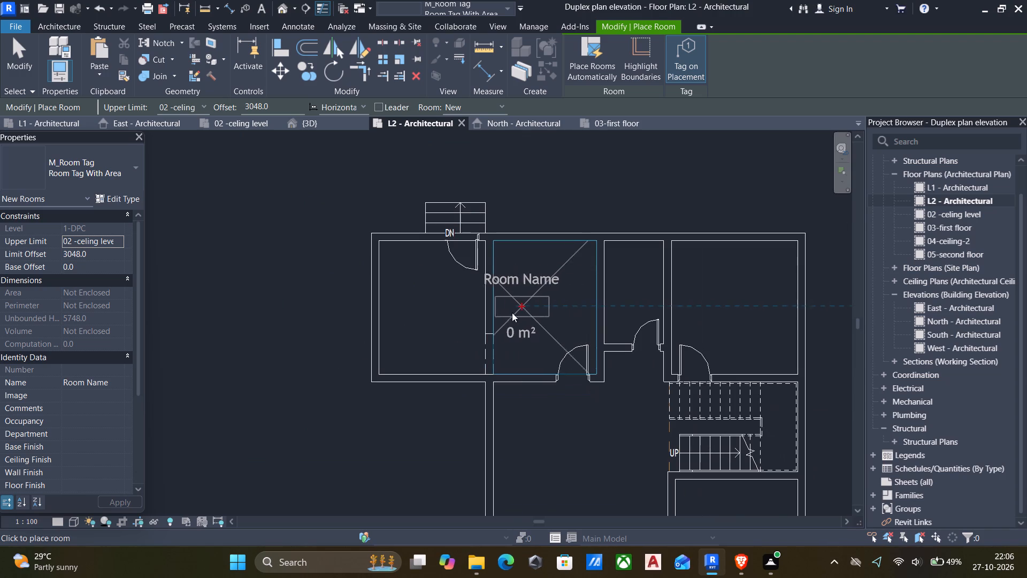
{"action": "scroll", "coordinate": [477, 309], "scroll_direction": "down", "scroll_amount": 1}
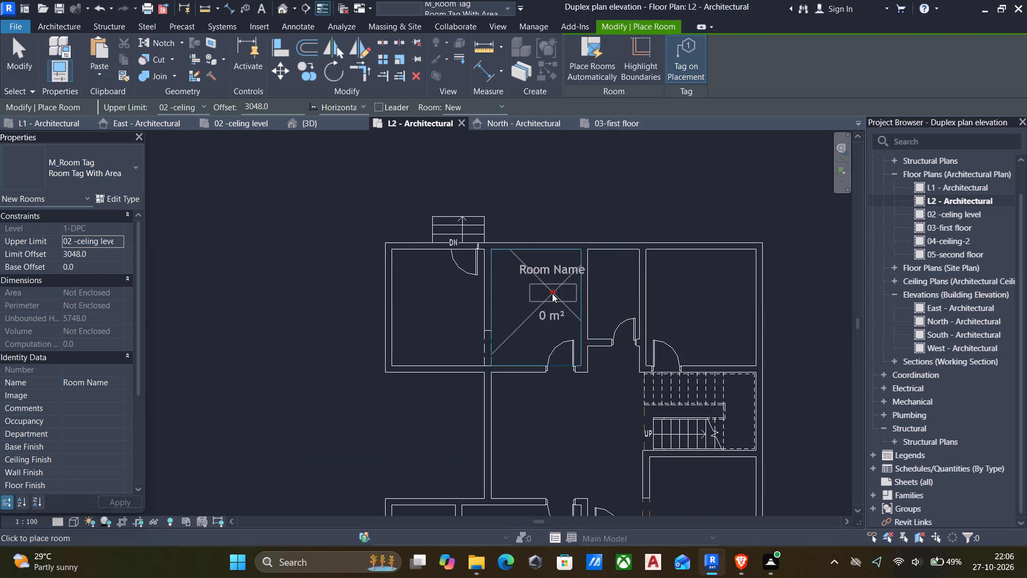
{"action": "left_click", "coordinate": [547, 300]}
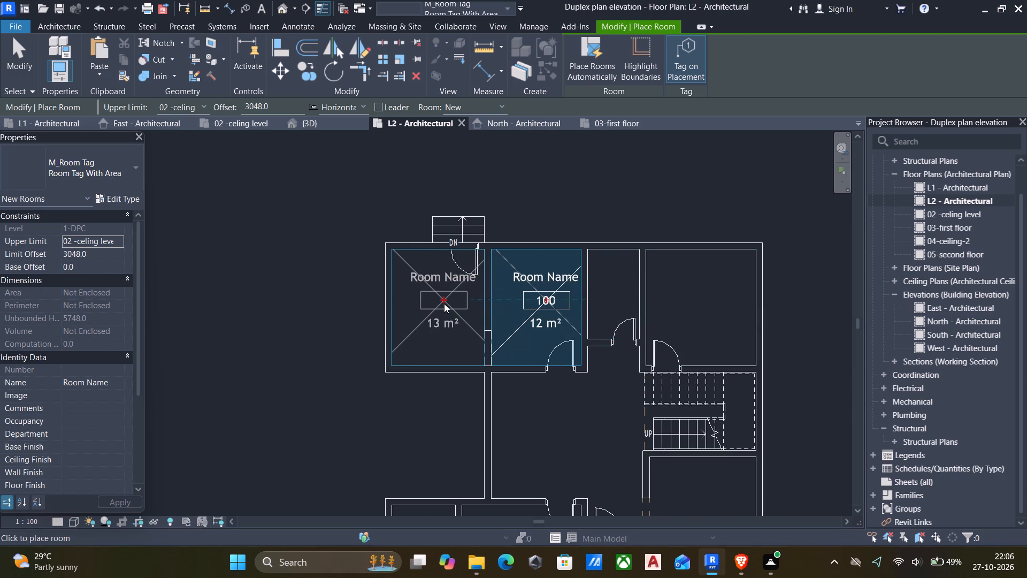
{"action": "left_click", "coordinate": [444, 303]}
{"action": "left_click", "coordinate": [610, 281]}
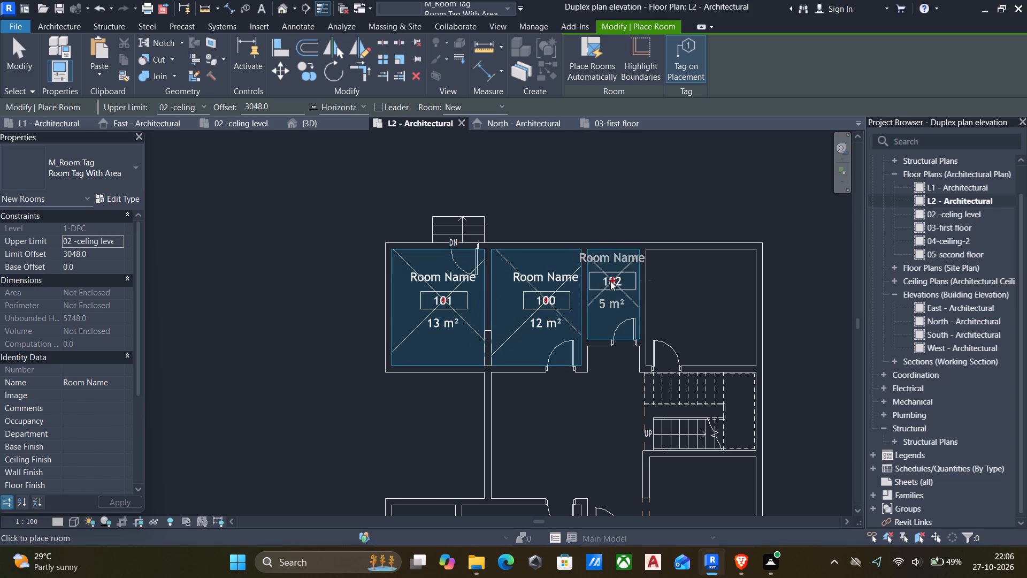
{"action": "left_click", "coordinate": [699, 301]}
Place rooms with area tags in the stair area, the central hall and the windowed space below the stair.
{"action": "scroll", "coordinate": [632, 396], "scroll_direction": "down", "scroll_amount": 2}
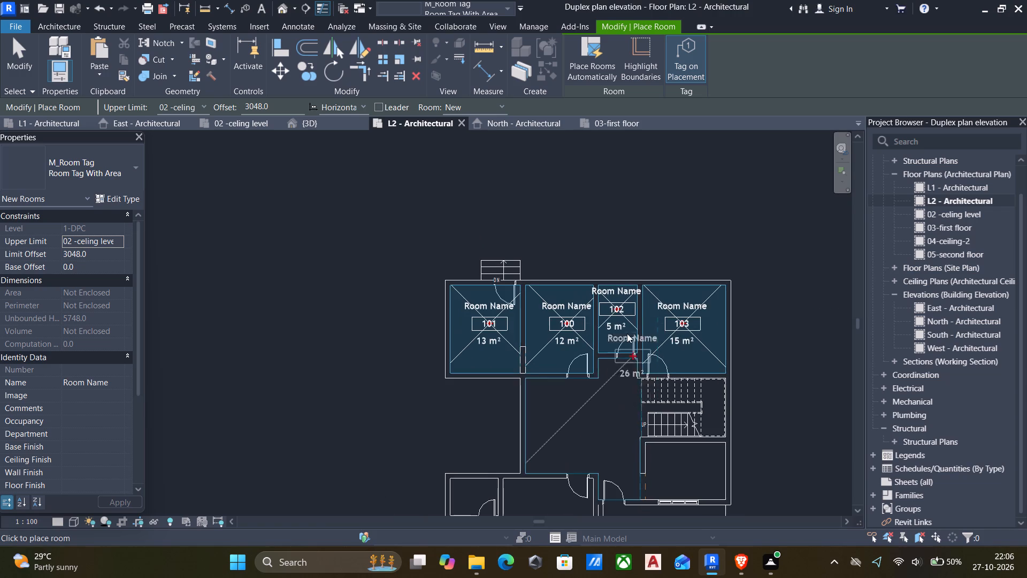
{"action": "scroll", "coordinate": [692, 414], "scroll_direction": "up", "scroll_amount": 7}
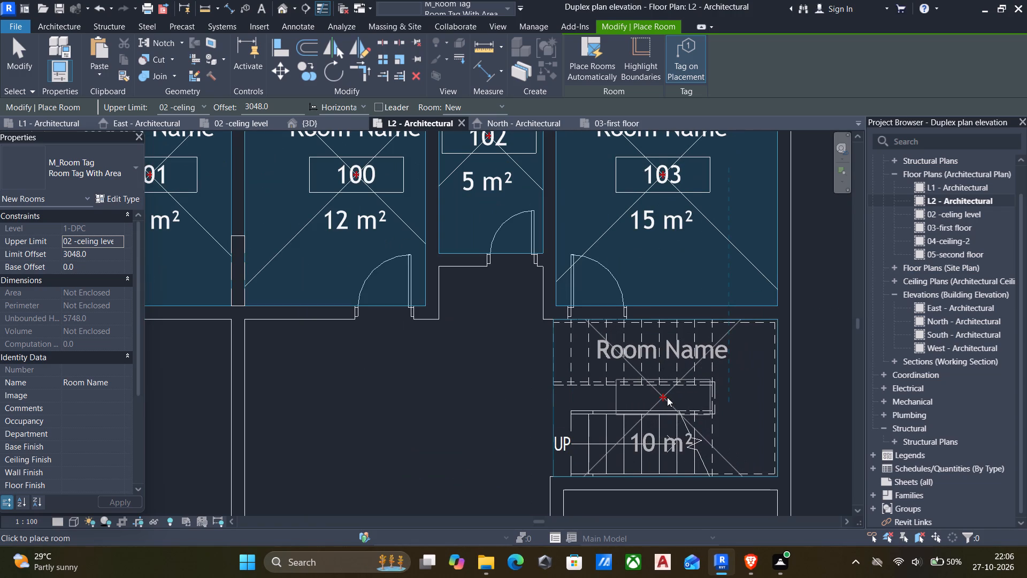
{"action": "left_click", "coordinate": [667, 397]}
{"action": "scroll", "coordinate": [627, 409], "scroll_direction": "down", "scroll_amount": 5}
{"action": "middle_click_drag", "start_coordinate": [579, 416], "coordinate": [587, 348]}
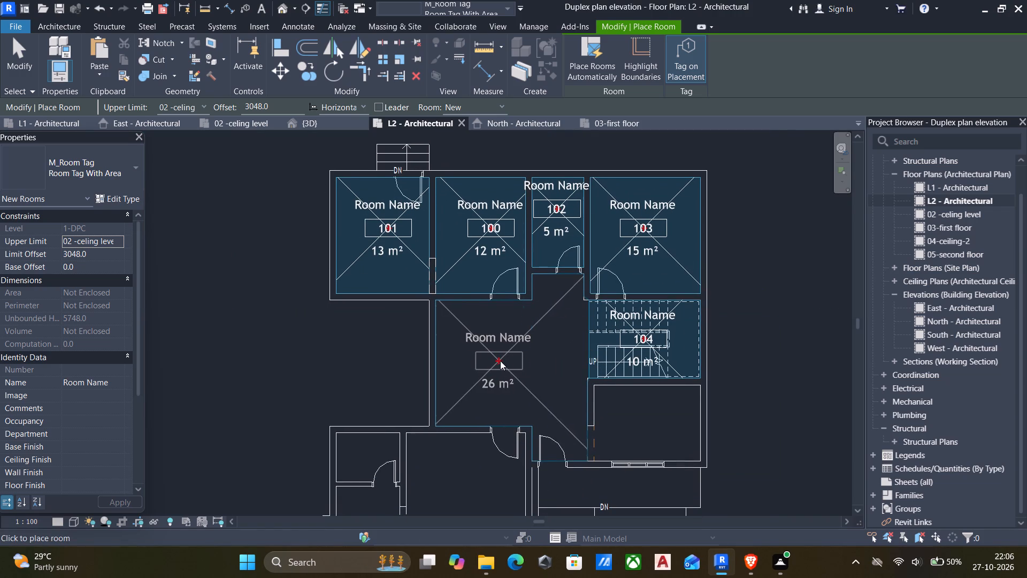
{"action": "left_click", "coordinate": [518, 365]}
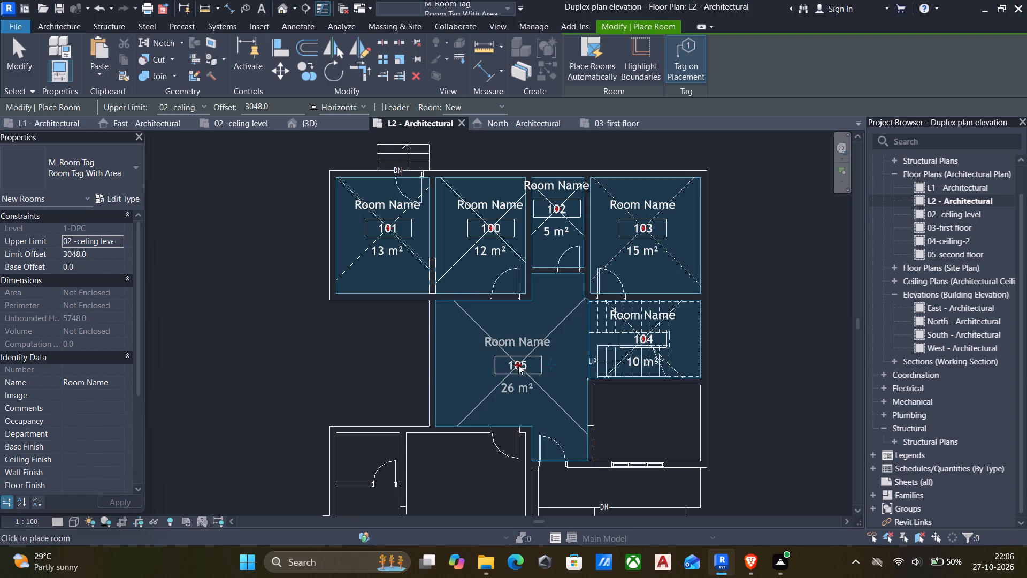
{"action": "scroll", "coordinate": [519, 404], "scroll_direction": "down", "scroll_amount": 3}
{"action": "scroll", "coordinate": [671, 435], "scroll_direction": "up", "scroll_amount": 6}
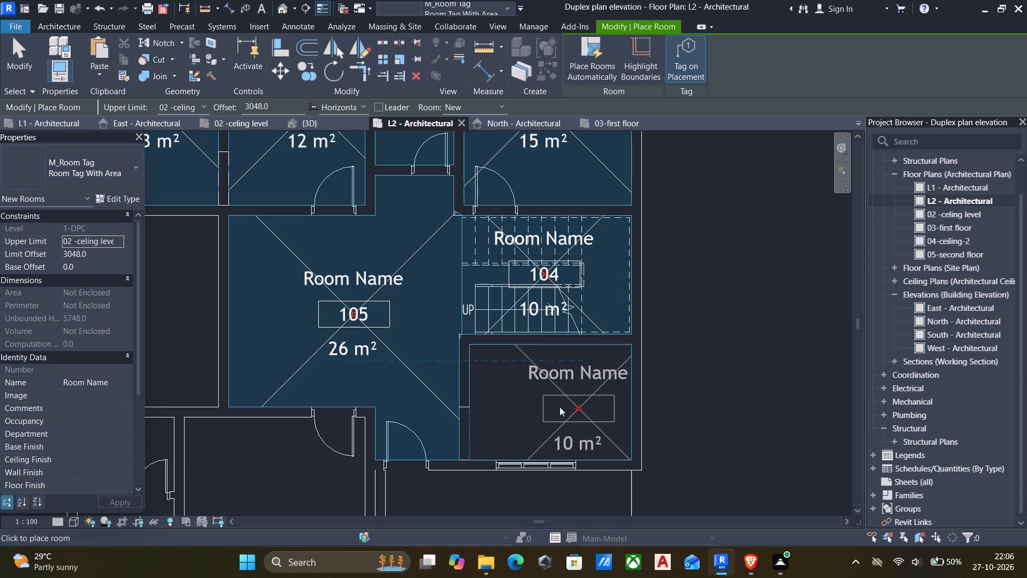
{"action": "left_click", "coordinate": [537, 406]}
Place a room with an area tag in the small upper space of the plan's lower-left block.
{"action": "scroll", "coordinate": [537, 406], "scroll_direction": "down", "scroll_amount": 2}
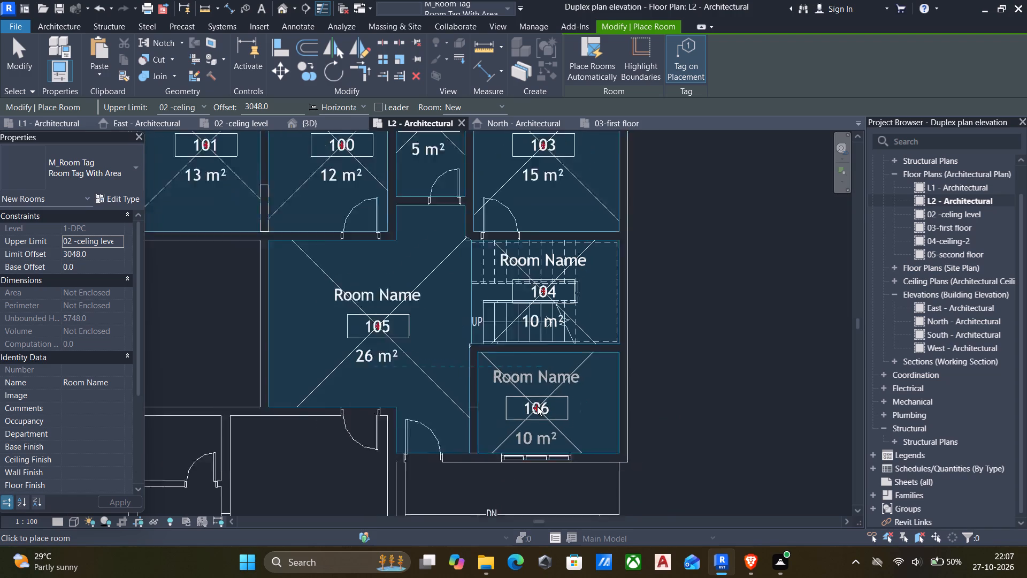
{"action": "scroll", "coordinate": [537, 406], "scroll_direction": "down", "scroll_amount": 3}
{"action": "middle_click_drag", "start_coordinate": [537, 406], "coordinate": [603, 327]}
{"action": "scroll", "coordinate": [472, 363], "scroll_direction": "up", "scroll_amount": 4}
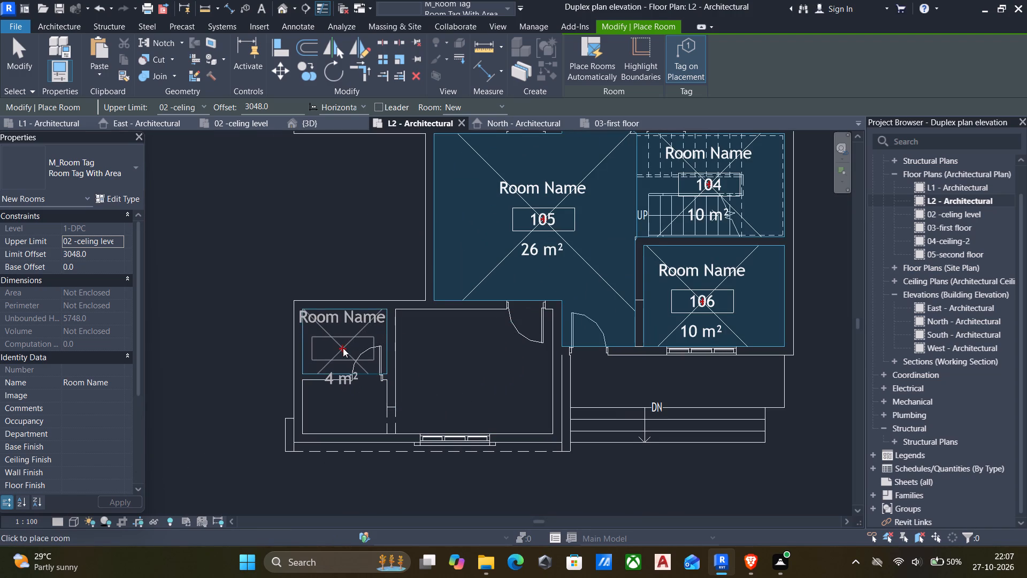
{"action": "left_click", "coordinate": [343, 347]}
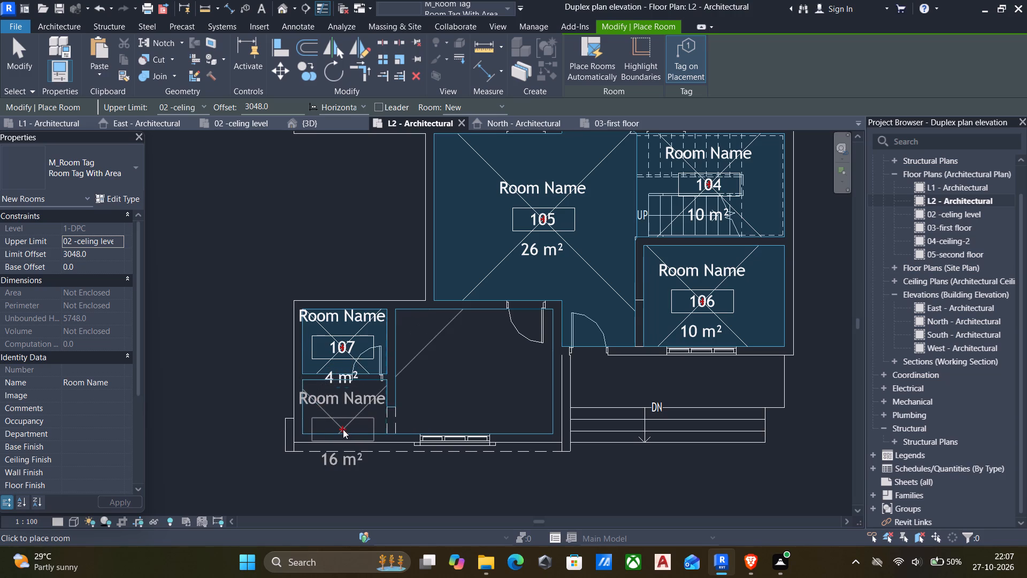
Place a room with an area tag in the small lower space of the plan's lower-left block.
{"action": "left_click", "coordinate": [343, 410]}
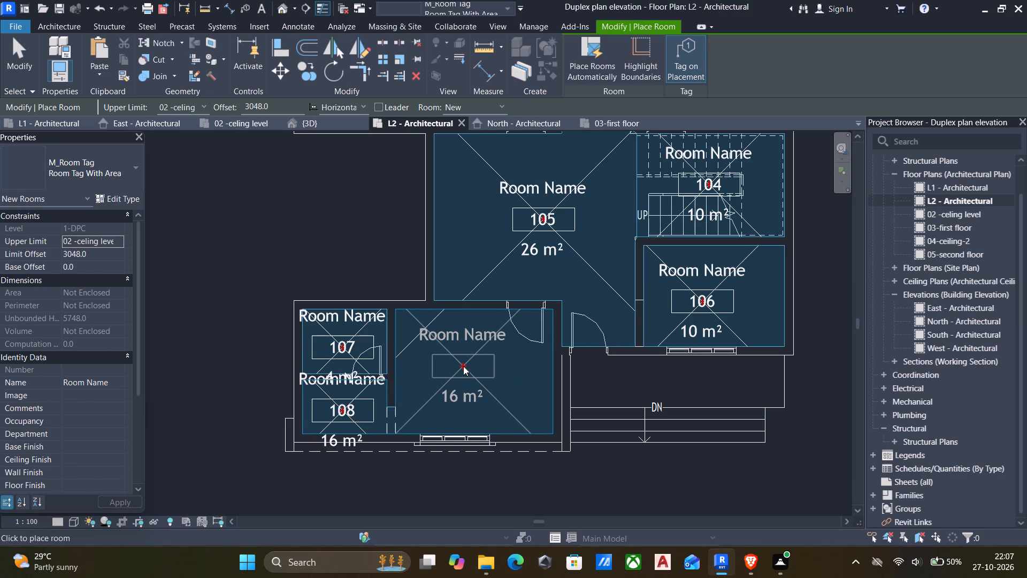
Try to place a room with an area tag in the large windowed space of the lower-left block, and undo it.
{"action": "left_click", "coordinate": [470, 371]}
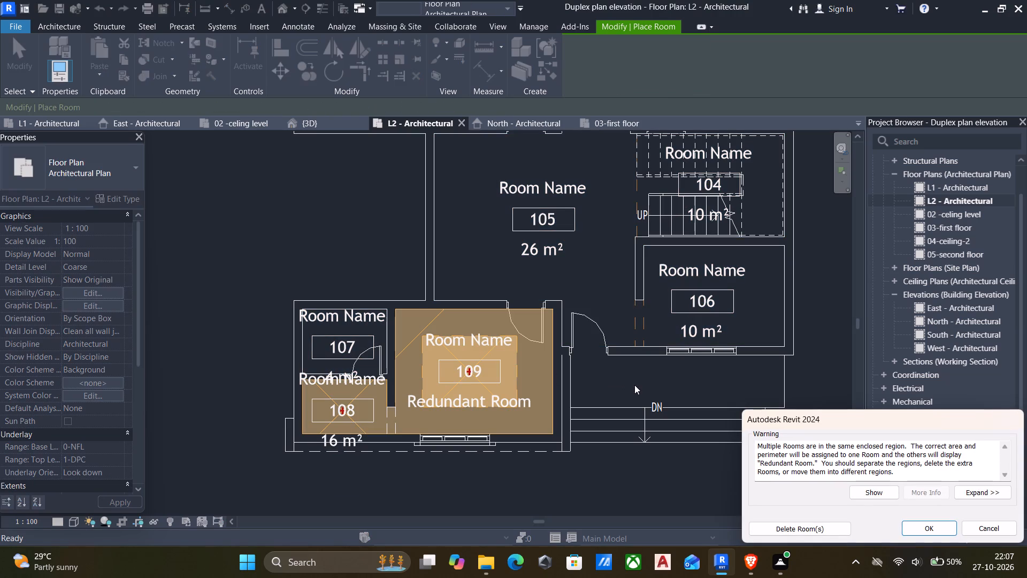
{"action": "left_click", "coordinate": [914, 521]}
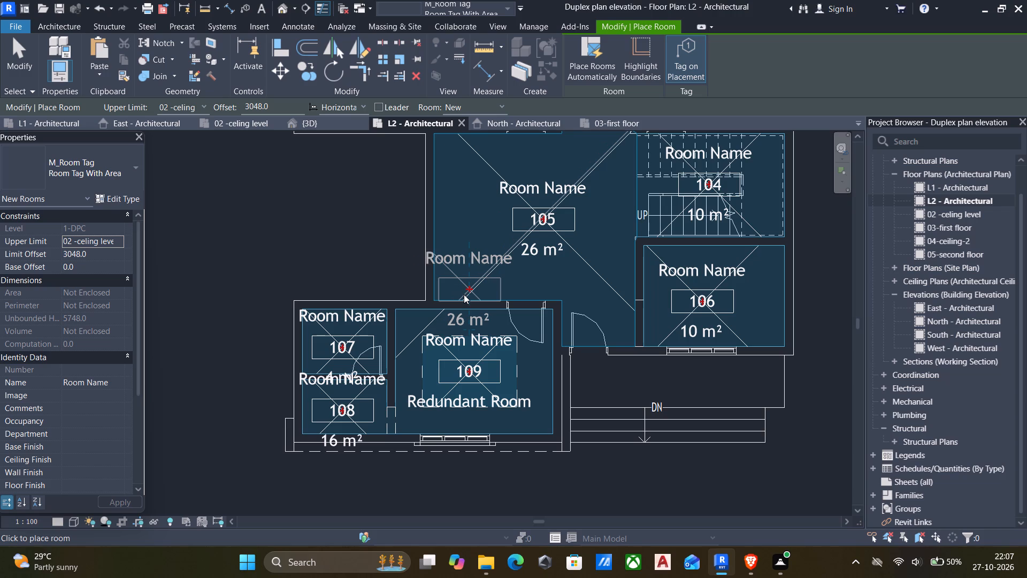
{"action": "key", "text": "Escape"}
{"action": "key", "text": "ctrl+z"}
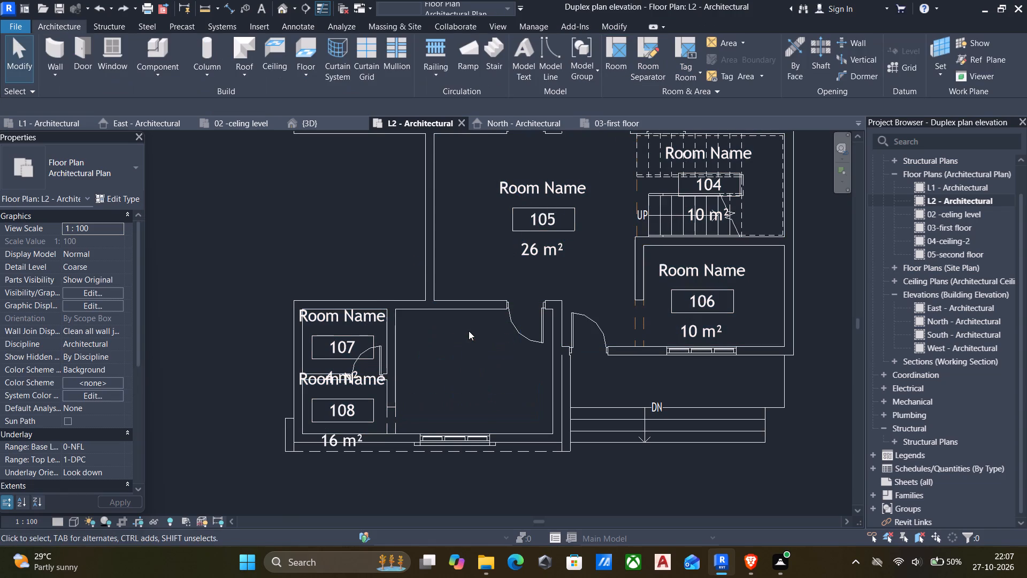
Close the 700 mm opening between the small lower space and the windowed space with room separation lines along both partition faces.
{"action": "left_click", "coordinate": [643, 47]}
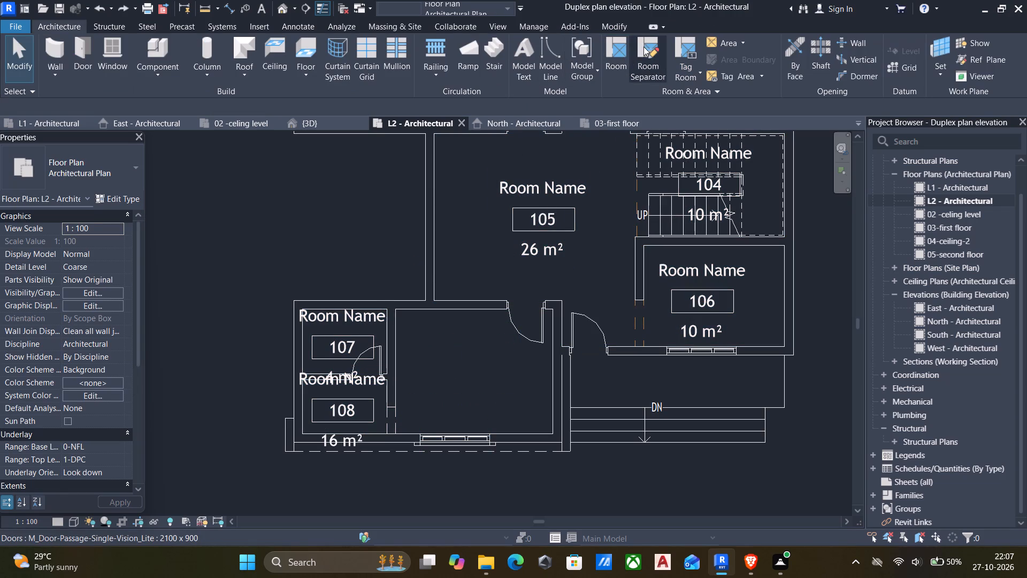
{"action": "scroll", "coordinate": [388, 414], "scroll_direction": "up", "scroll_amount": 6}
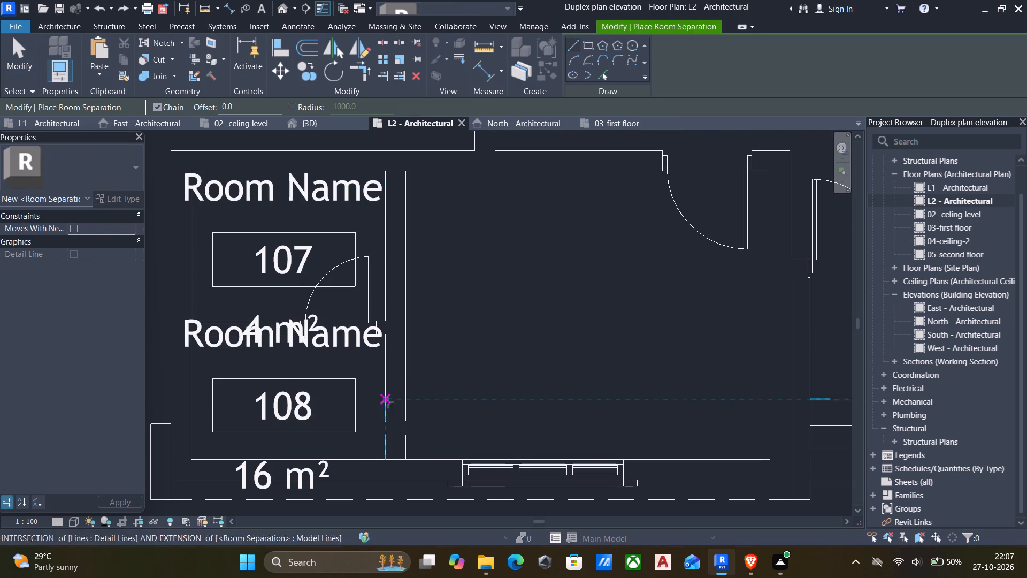
{"action": "left_click", "coordinate": [388, 399]}
{"action": "left_click", "coordinate": [385, 459]}
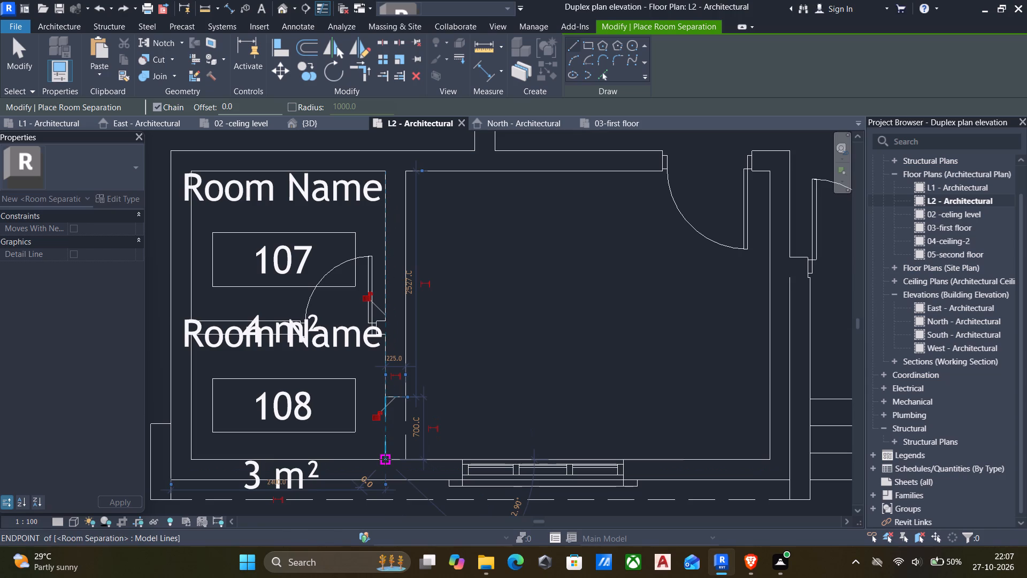
{"action": "key", "text": "Escape"}
{"action": "left_click_drag", "start_coordinate": [410, 399], "coordinate": [410, 406]}
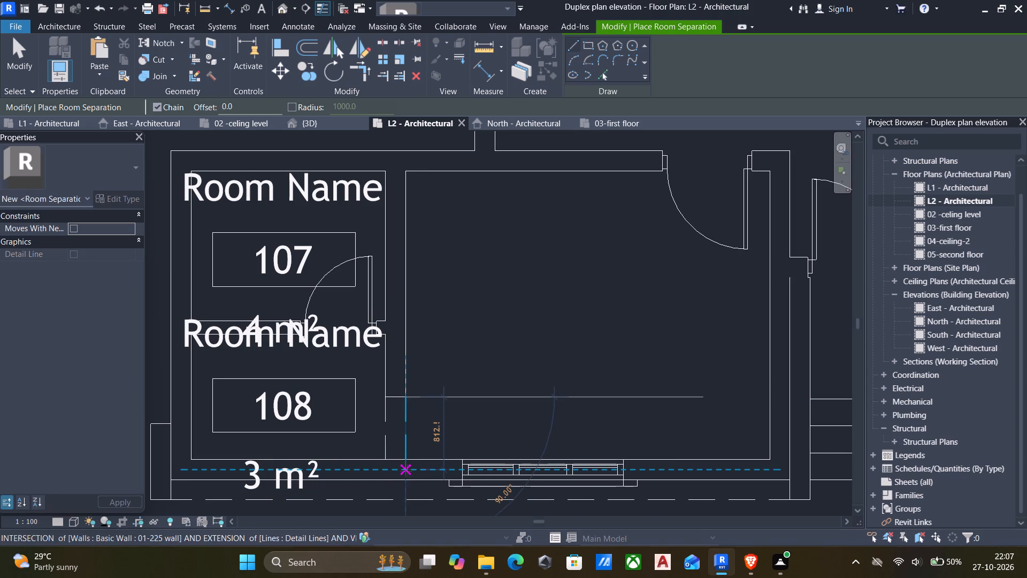
{"action": "left_click", "coordinate": [403, 457]}
{"action": "key", "text": "Escape"}
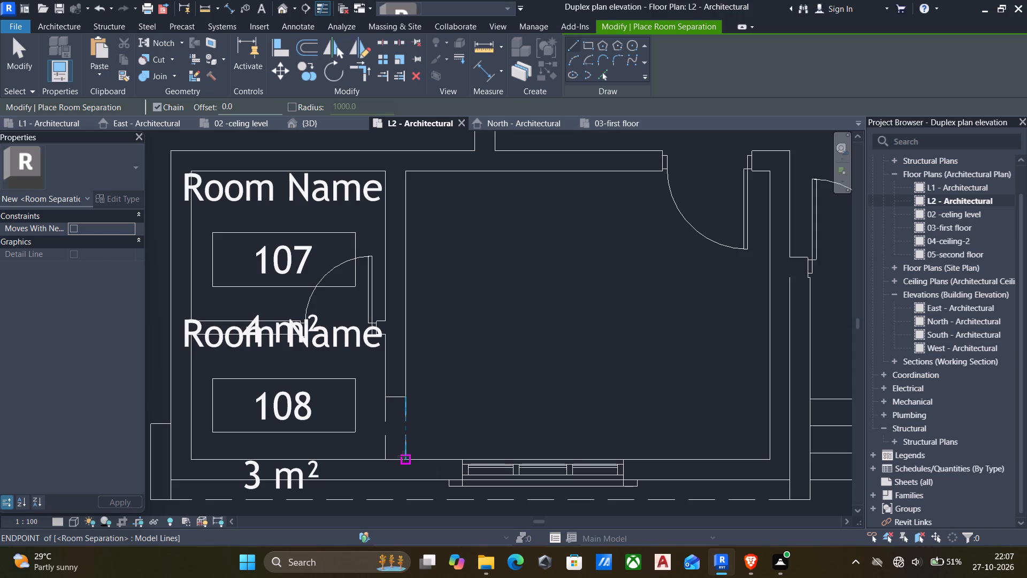
Place rooms with area tags in the lower-left block's large windowed space and in the entrance porch above the outside steps.
{"action": "left_click", "coordinate": [47, 24]}
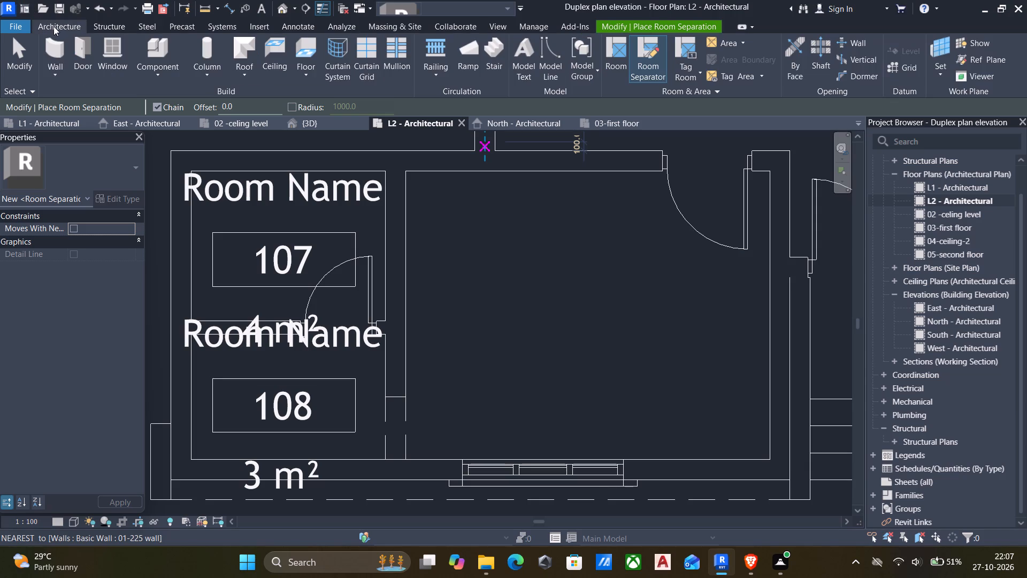
{"action": "left_click", "coordinate": [611, 51]}
{"action": "scroll", "coordinate": [589, 291], "scroll_direction": "down", "scroll_amount": 4}
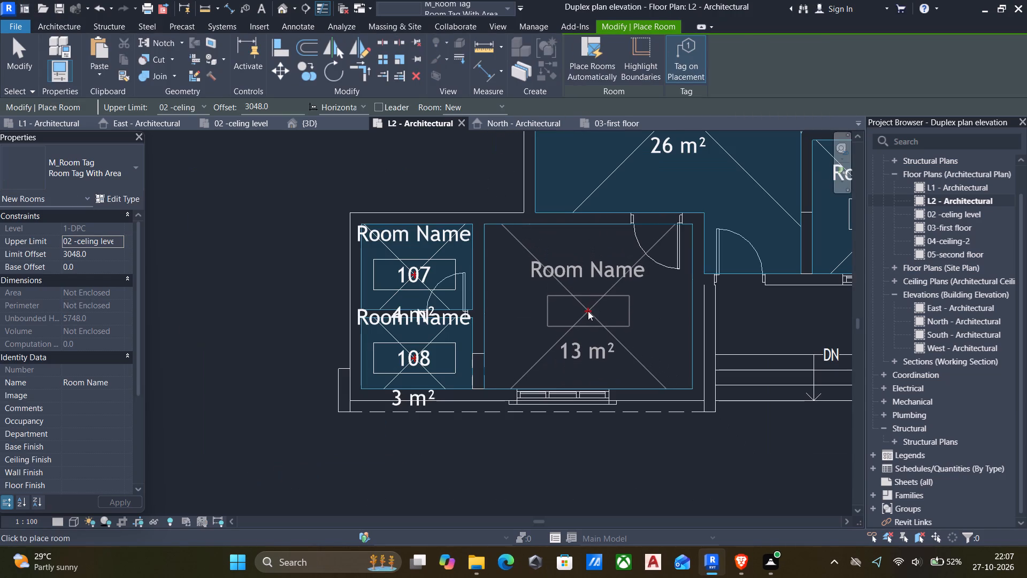
{"action": "left_click", "coordinate": [588, 311]}
{"action": "scroll", "coordinate": [588, 311], "scroll_direction": "down", "scroll_amount": 4}
{"action": "middle_click_drag", "start_coordinate": [588, 311], "coordinate": [530, 330]}
{"action": "scroll", "coordinate": [517, 367], "scroll_direction": "up", "scroll_amount": 1}
{"action": "scroll", "coordinate": [647, 351], "scroll_direction": "up", "scroll_amount": 1}
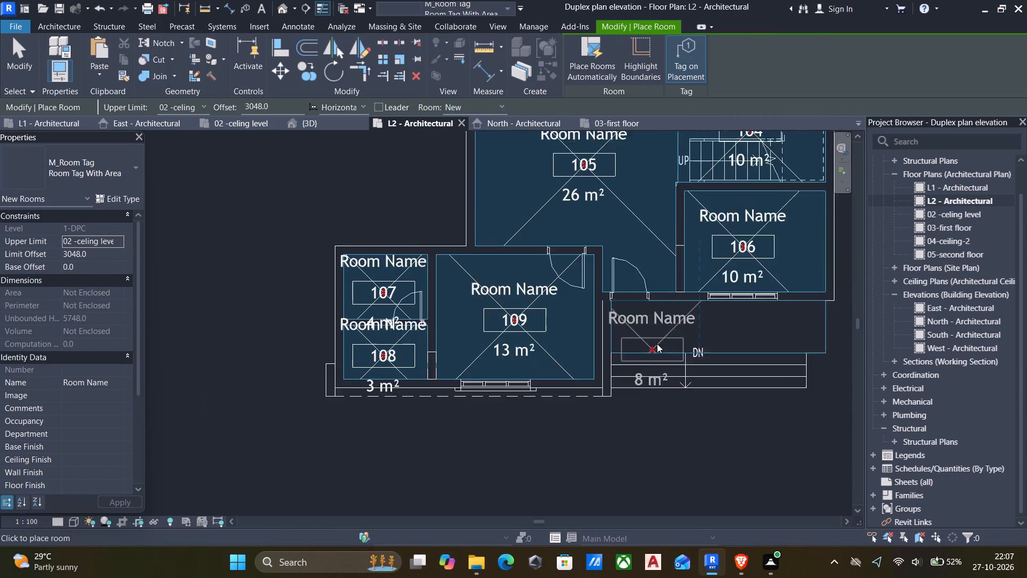
{"action": "scroll", "coordinate": [657, 344], "scroll_direction": "up", "scroll_amount": 1}
{"action": "left_click", "coordinate": [739, 329]}
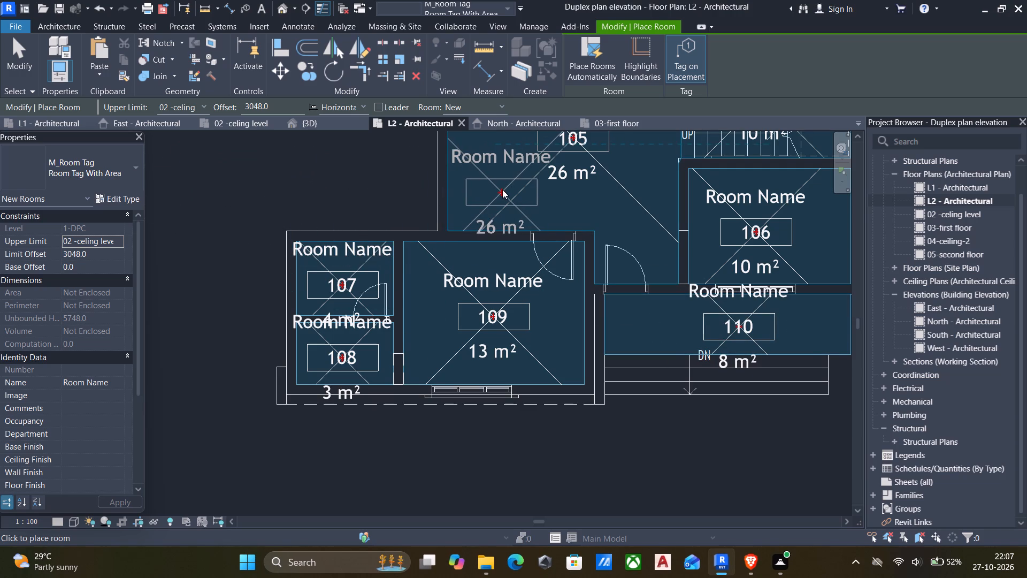
{"action": "key", "text": "Escape"}
Open the M_Room Tag family for editing from the tag in the lower-left block's large windowed room.
{"action": "scroll", "coordinate": [498, 215], "scroll_direction": "down", "scroll_amount": 2}
{"action": "middle_click_drag", "start_coordinate": [435, 309], "coordinate": [407, 360]}
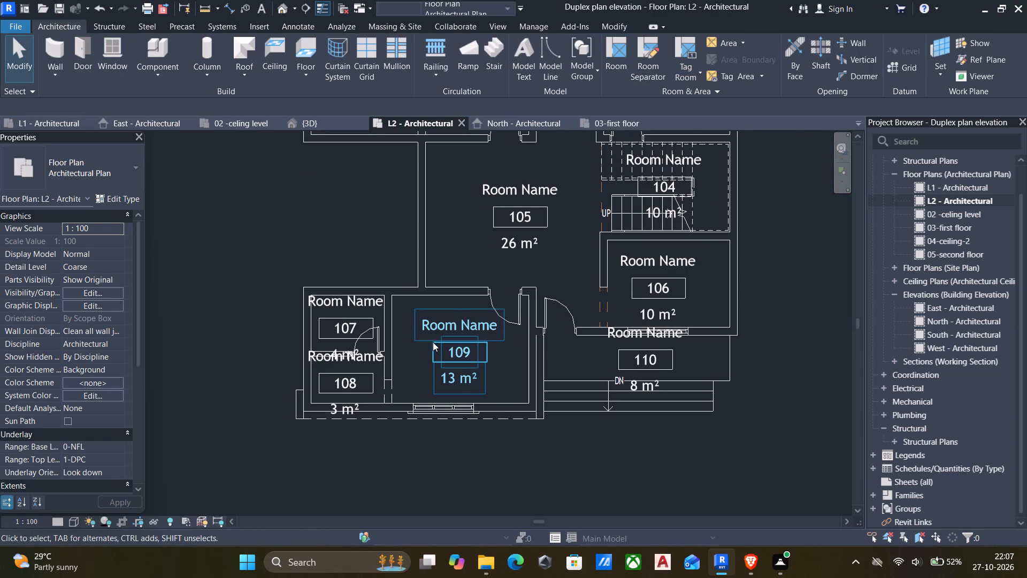
{"action": "left_click", "coordinate": [433, 342]}
{"action": "left_click", "coordinate": [573, 55]}
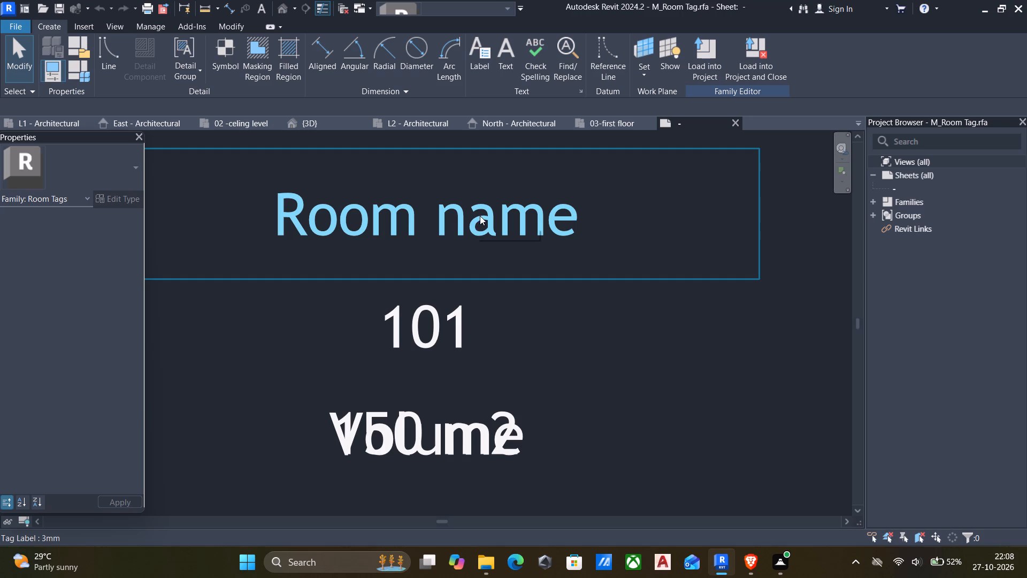
Duplicate the Room name label's 3mm type under the suggested name and set the copy's background to Opaque.
{"action": "left_click", "coordinate": [480, 216]}
{"action": "left_click", "coordinate": [119, 193]}
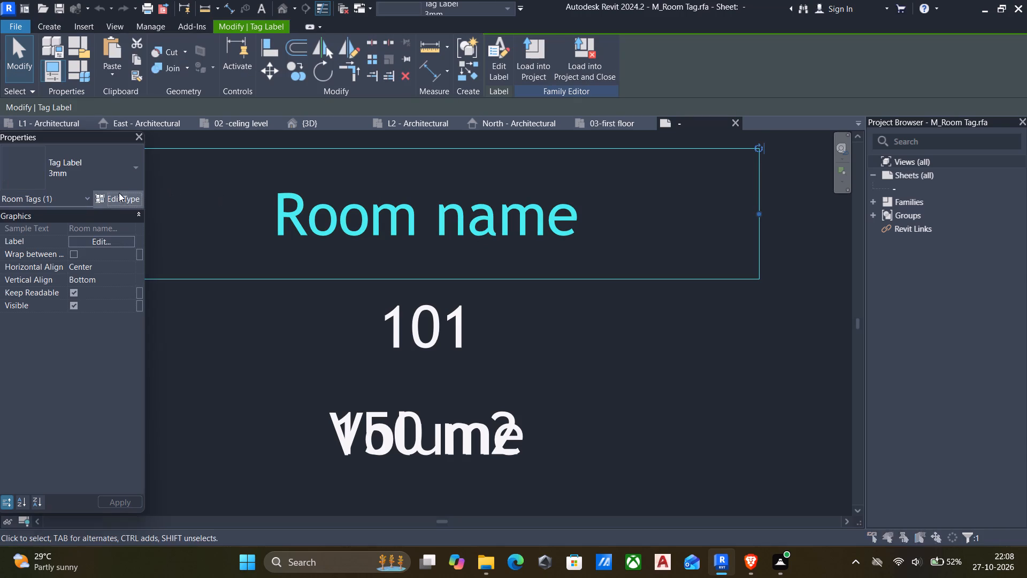
{"action": "left_click", "coordinate": [769, 113]}
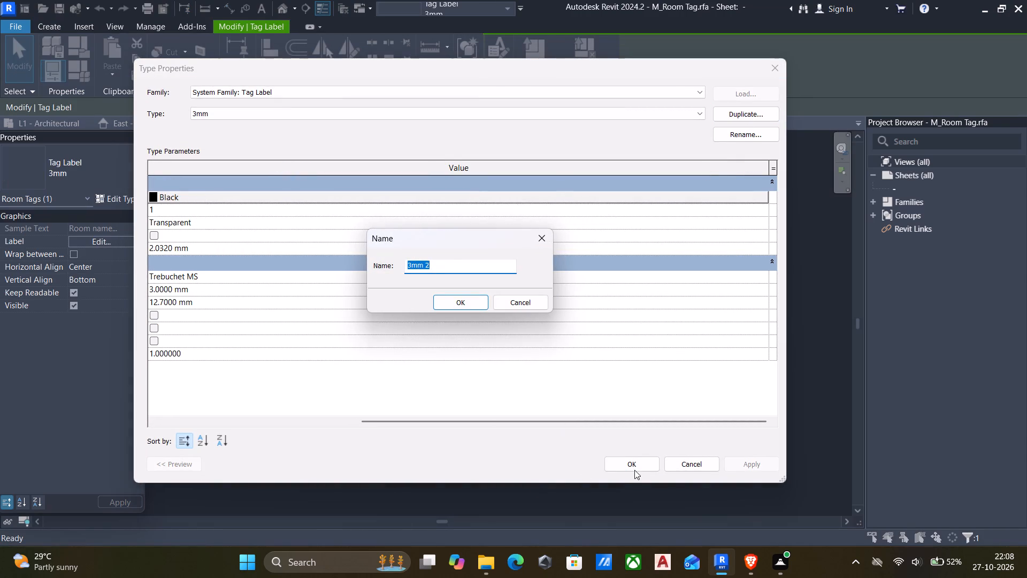
{"action": "left_click", "coordinate": [629, 464]}
{"action": "left_click", "coordinate": [464, 305]}
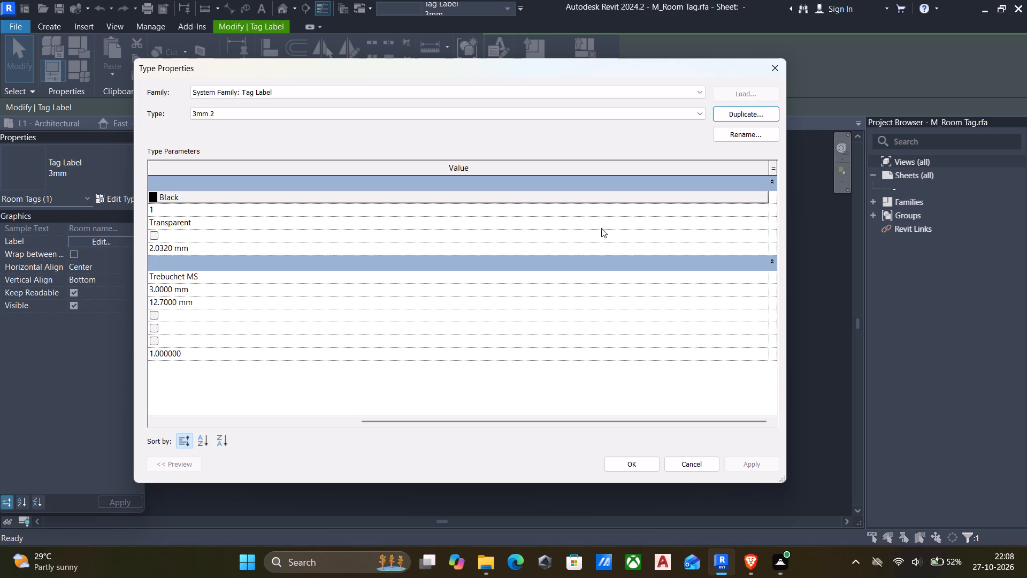
{"action": "left_click", "coordinate": [763, 223]}
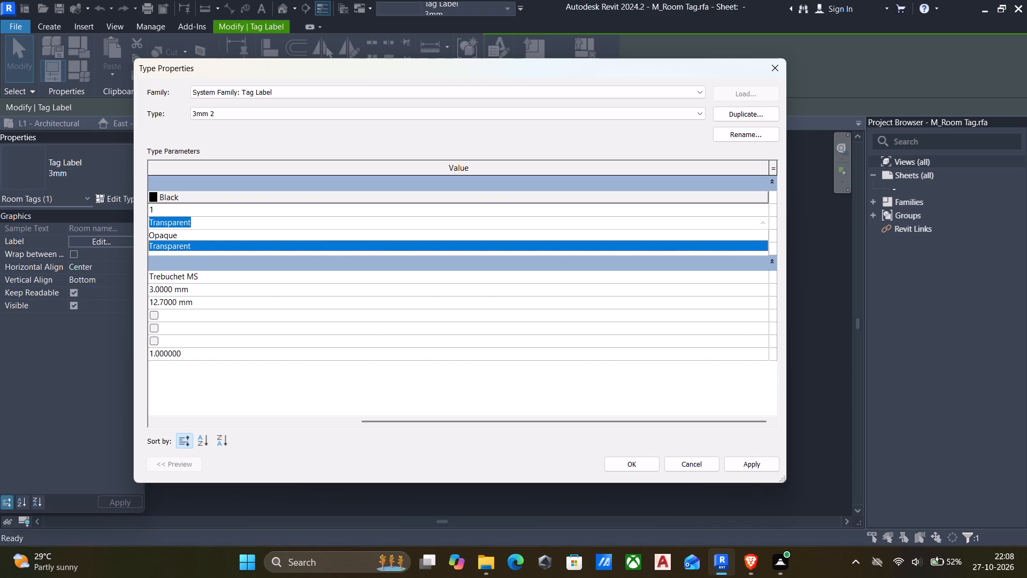
{"action": "left_click", "coordinate": [157, 232]}
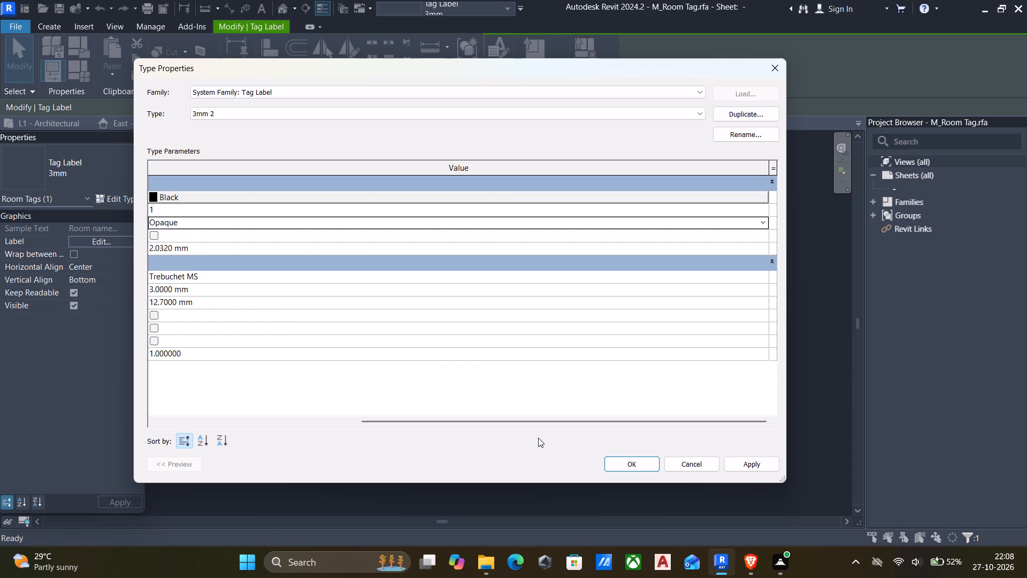
Set the duplicated label type's text size to 2 mm and its tab size to 4 mm, and apply it.
{"action": "left_click_drag", "start_coordinate": [524, 419], "coordinate": [380, 409]}
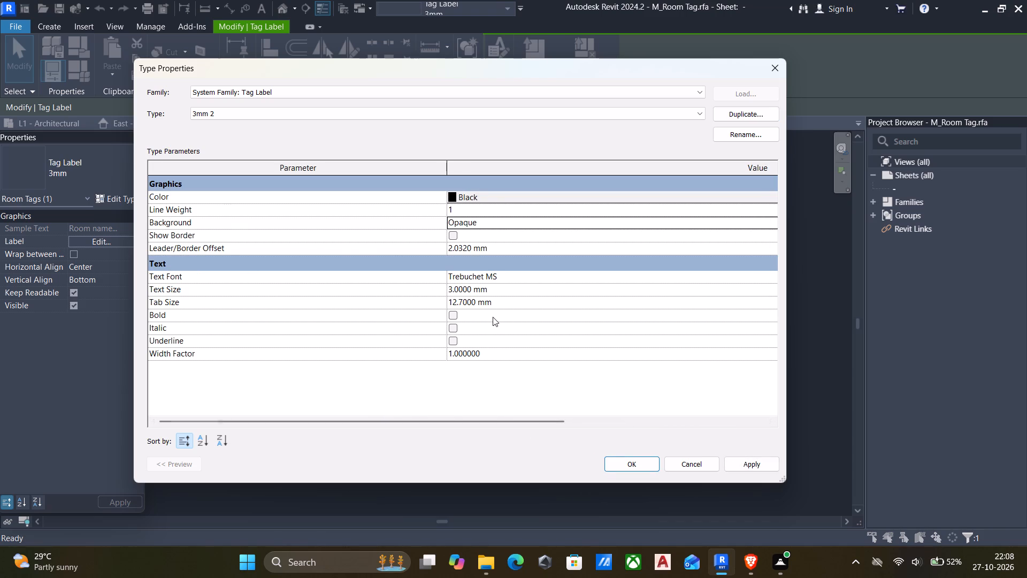
{"action": "left_click", "coordinate": [515, 287]}
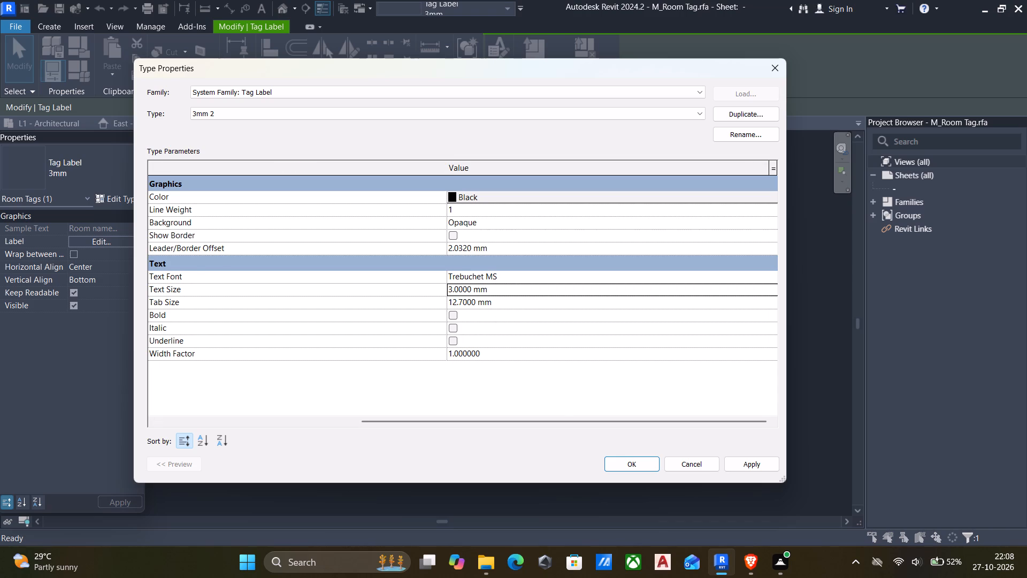
{"action": "key", "text": "2"}
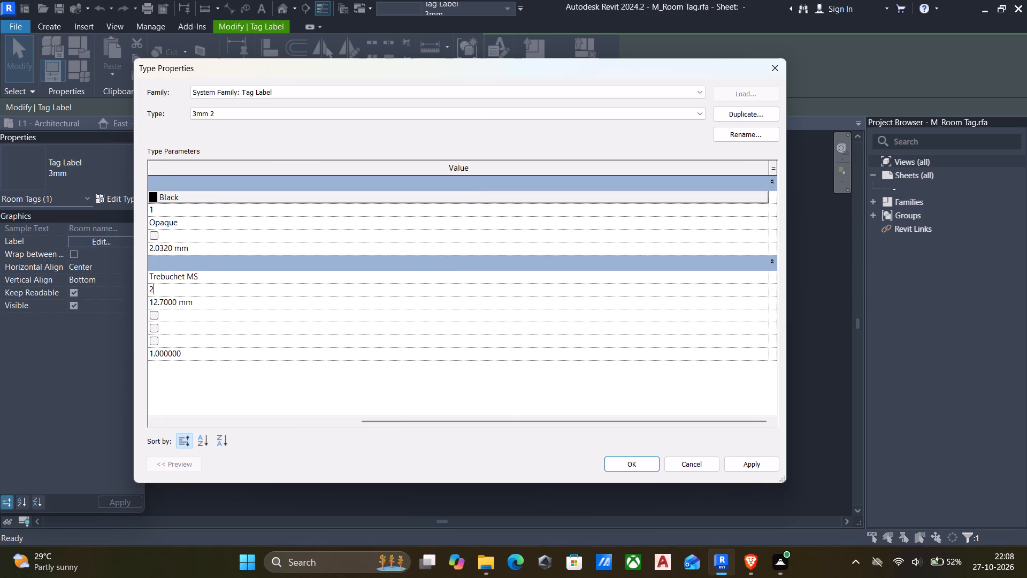
{"action": "key", "text": "Return"}
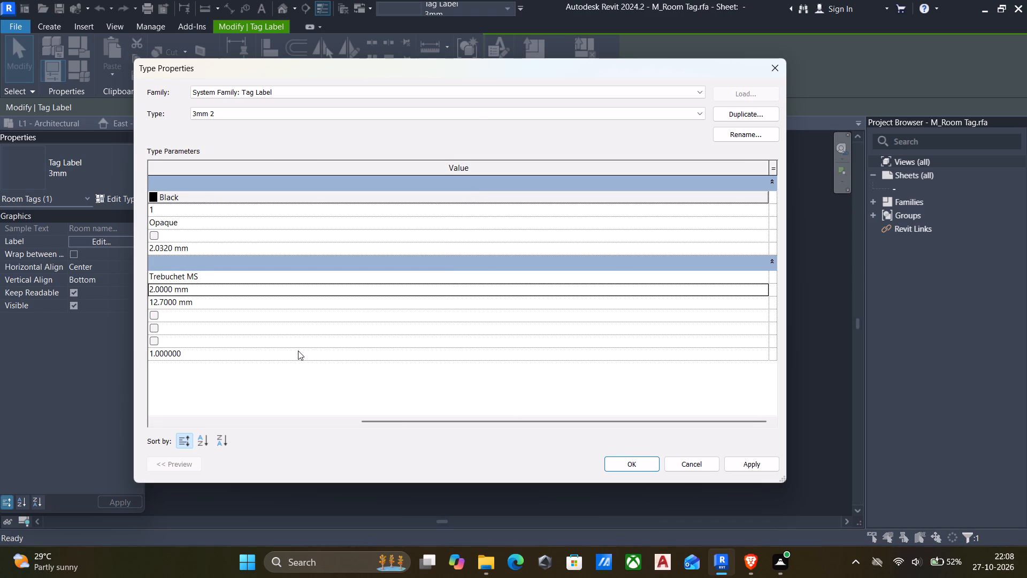
{"action": "left_click", "coordinate": [214, 303]}
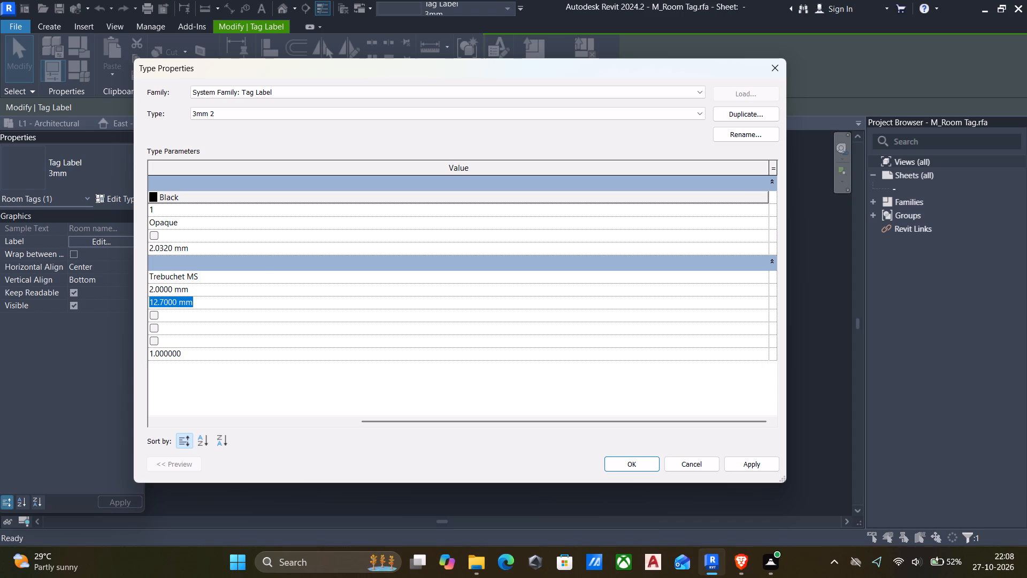
{"action": "left_click", "coordinate": [220, 300]}
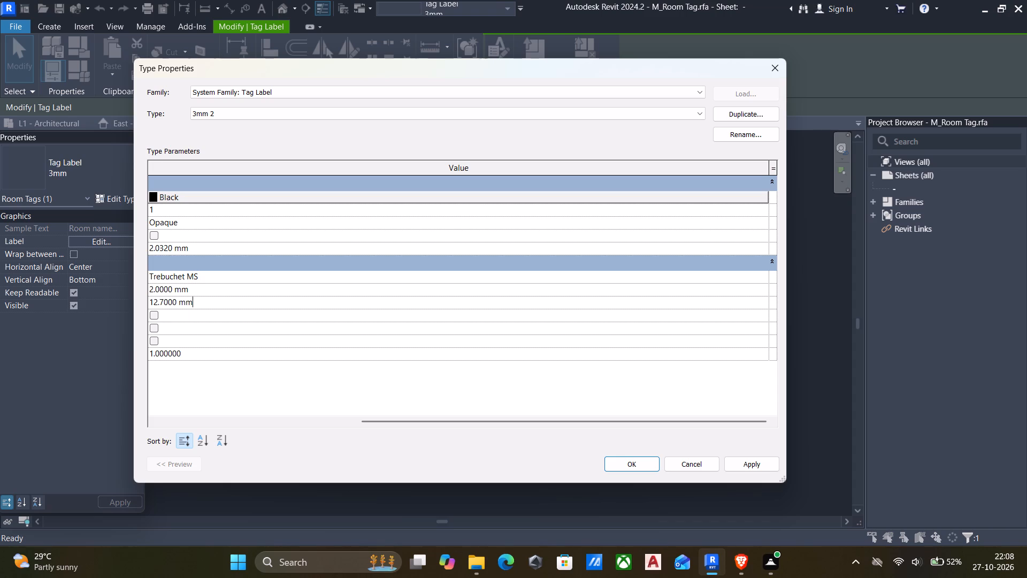
{"action": "left_click_drag", "start_coordinate": [220, 300], "coordinate": [52, 295]}
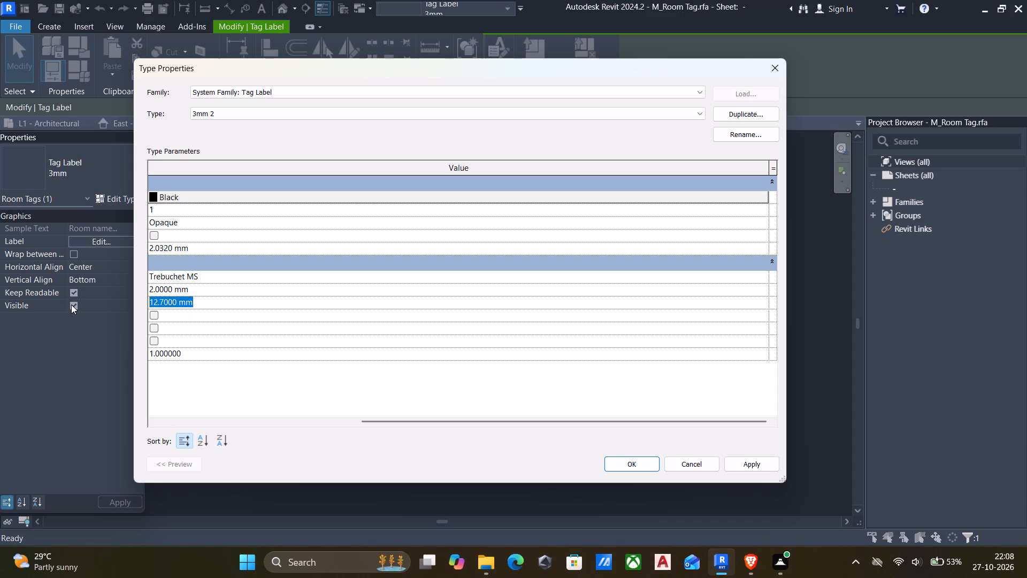
{"action": "key", "text": "4"}
{"action": "key", "text": "Return"}
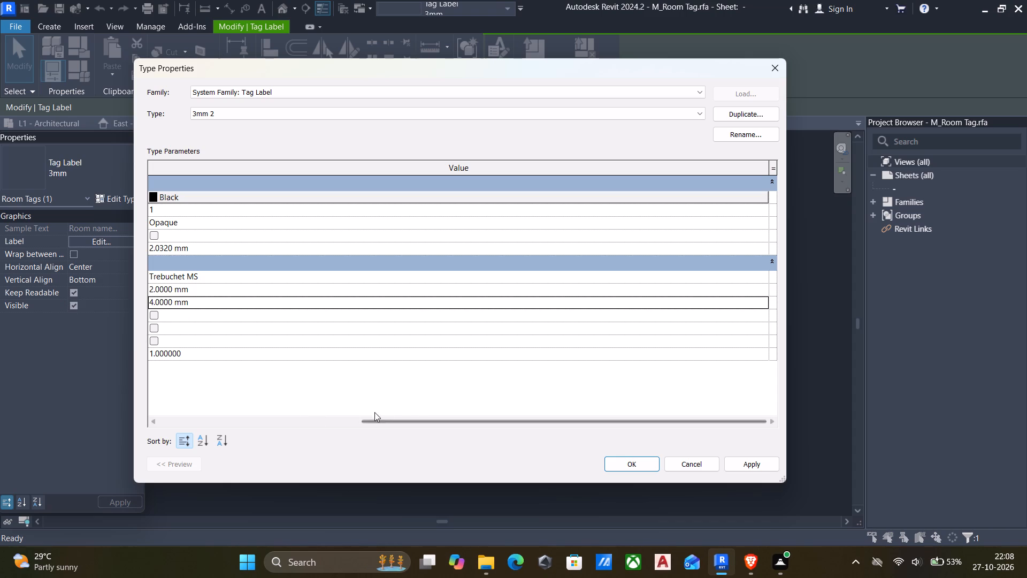
{"action": "left_click_drag", "start_coordinate": [404, 424], "coordinate": [229, 417]}
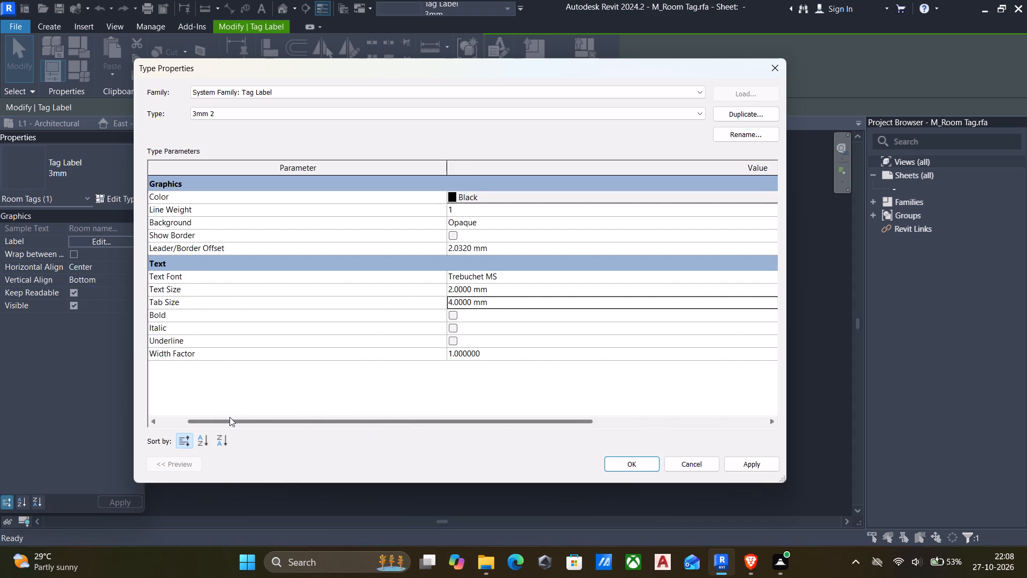
{"action": "left_click_drag", "start_coordinate": [229, 417], "coordinate": [227, 417]}
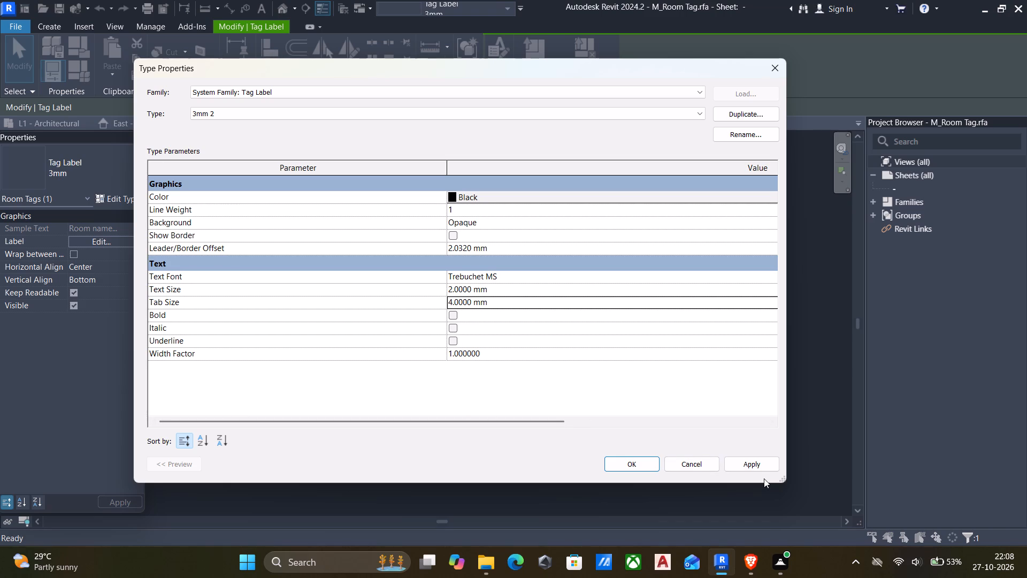
{"action": "left_click", "coordinate": [753, 463]}
{"action": "left_click", "coordinate": [632, 460]}
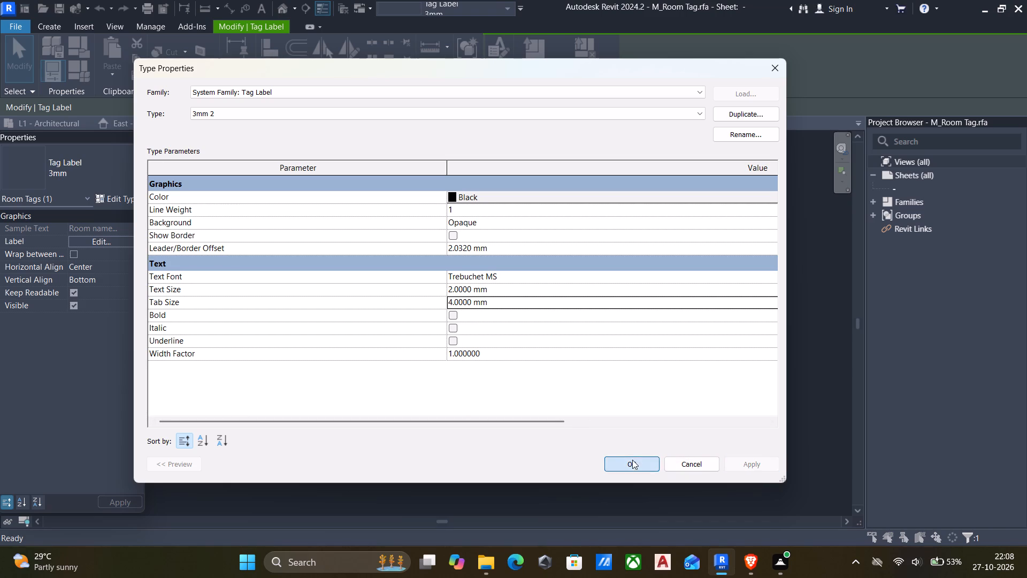
Turn on the display of annotation categories in the tag family's sheet view and apply it.
{"action": "scroll", "coordinate": [529, 271], "scroll_direction": "down", "scroll_amount": 5}
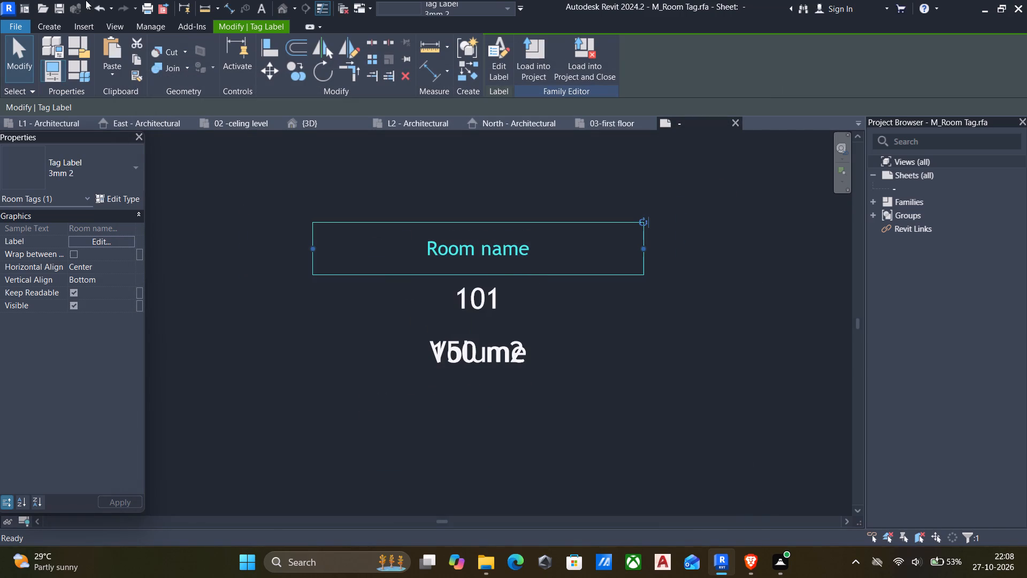
{"action": "left_click", "coordinate": [110, 22]}
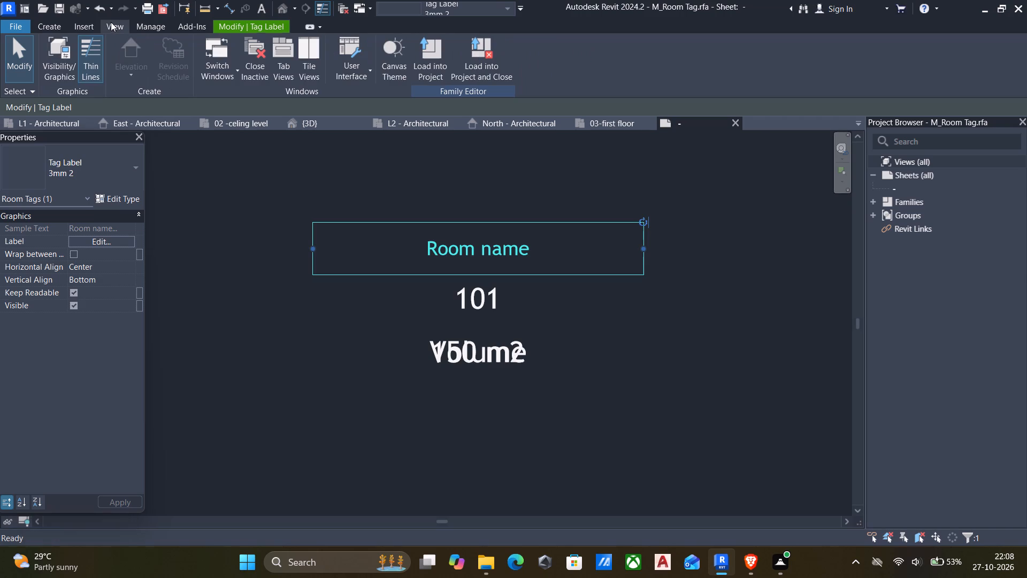
{"action": "left_click", "coordinate": [59, 65]}
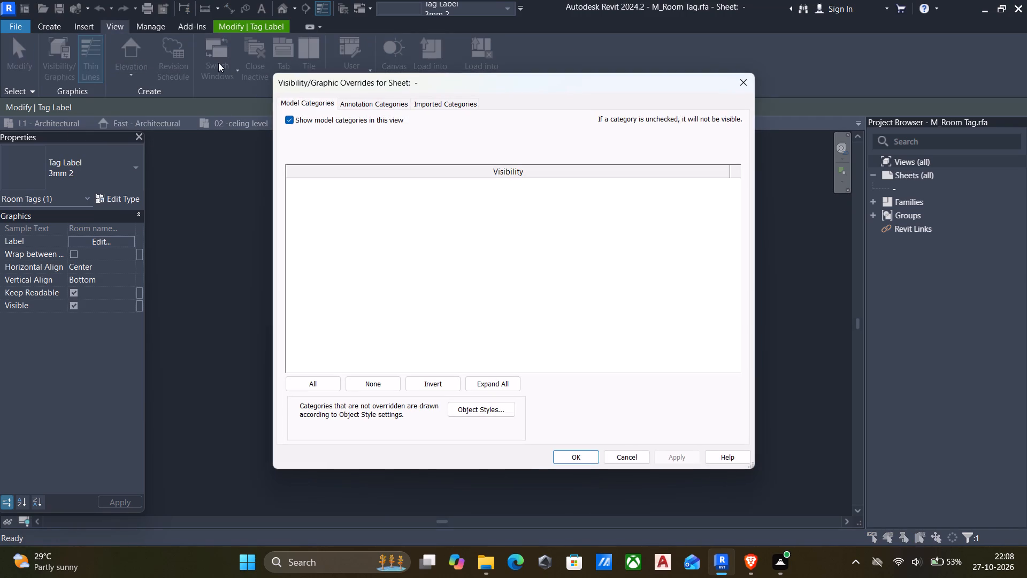
{"action": "left_click", "coordinate": [397, 108]}
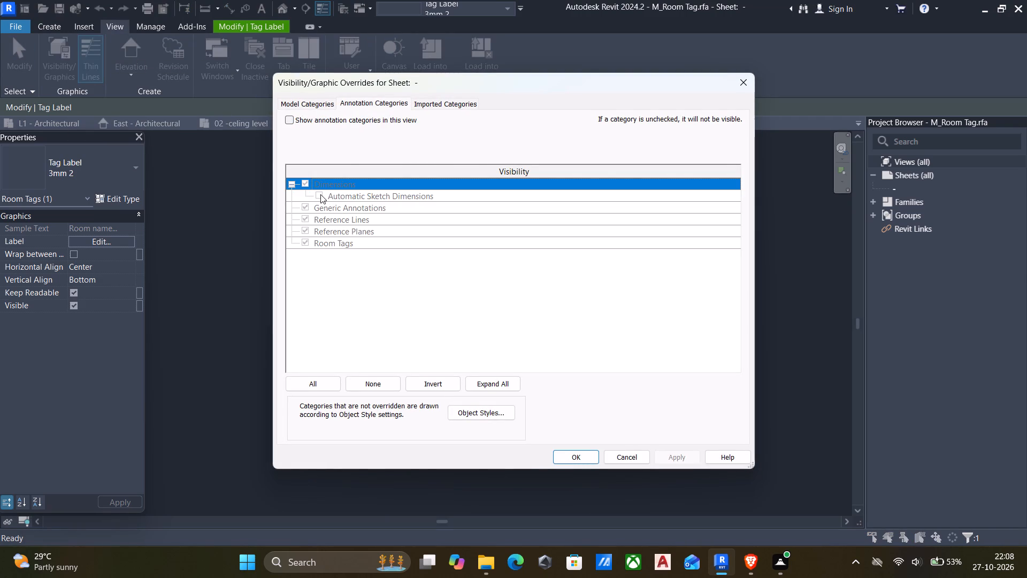
{"action": "left_click", "coordinate": [320, 194]}
{"action": "left_click", "coordinate": [285, 116]}
{"action": "left_click", "coordinate": [294, 125]}
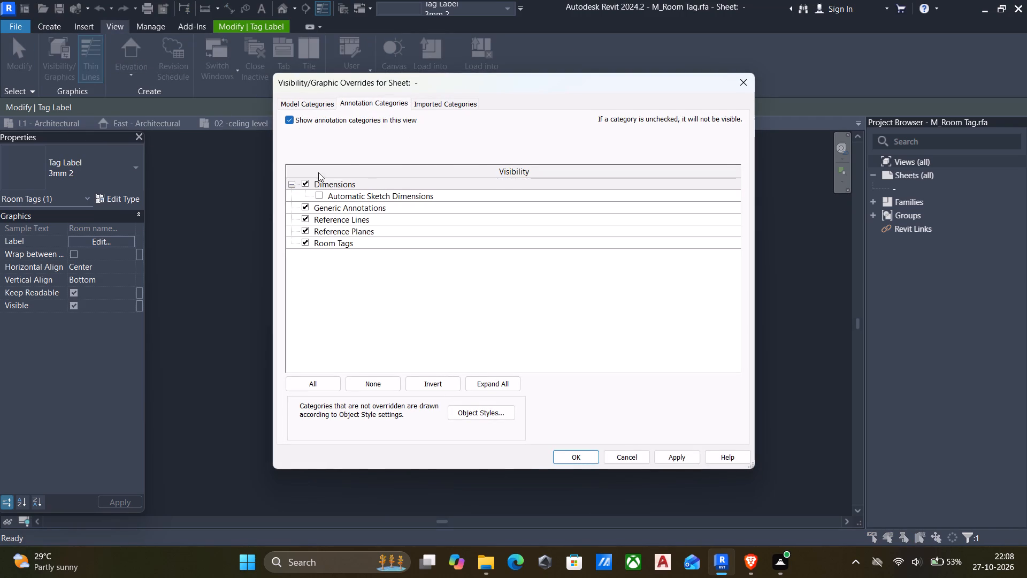
{"action": "left_click", "coordinate": [680, 452]}
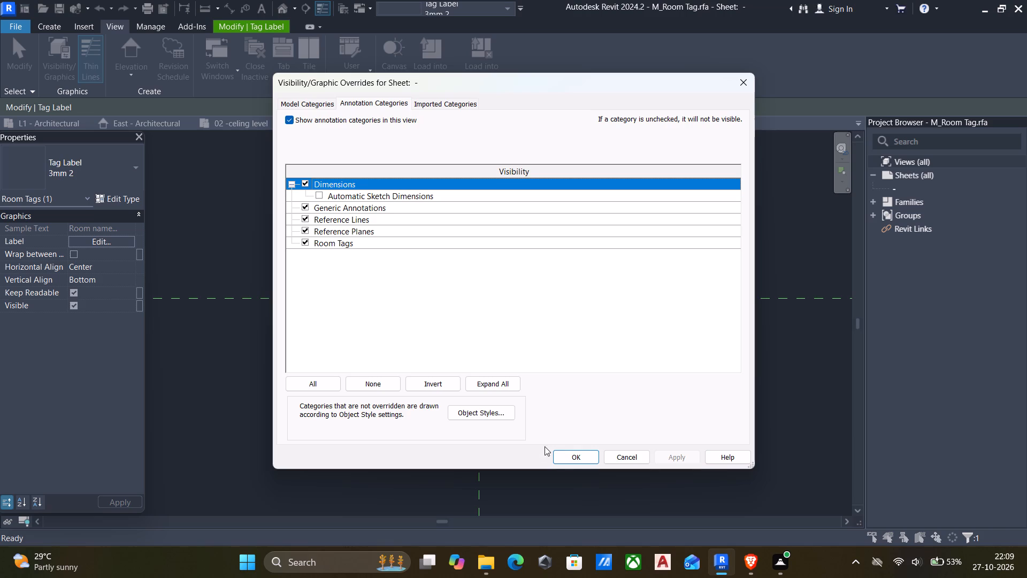
{"action": "left_click", "coordinate": [578, 462]}
Delete the four box lines around the room number, the 101 number label, and the Volume label overlapping the area label.
{"action": "scroll", "coordinate": [466, 288], "scroll_direction": "up", "scroll_amount": 4}
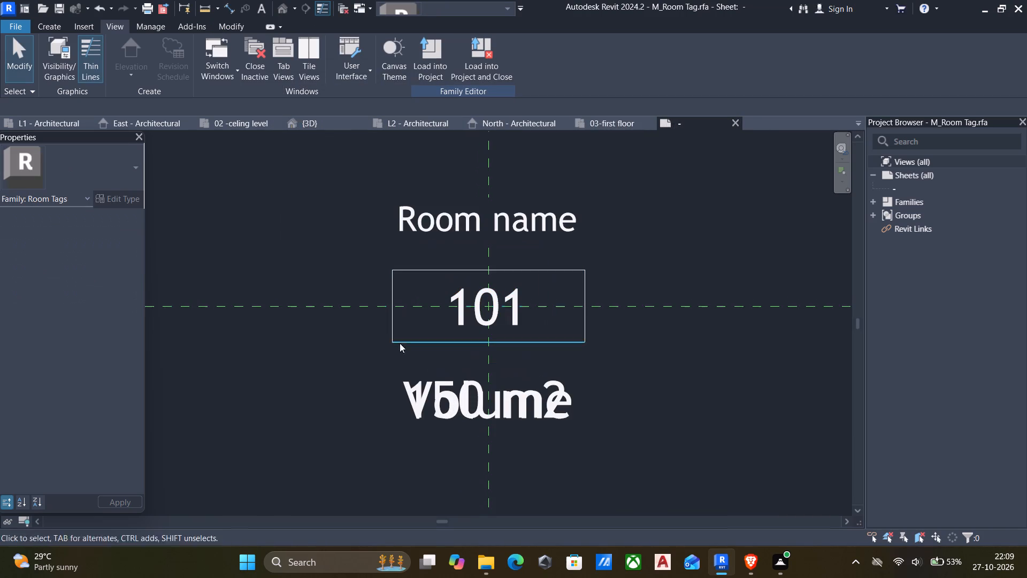
{"action": "left_click", "coordinate": [413, 272]}
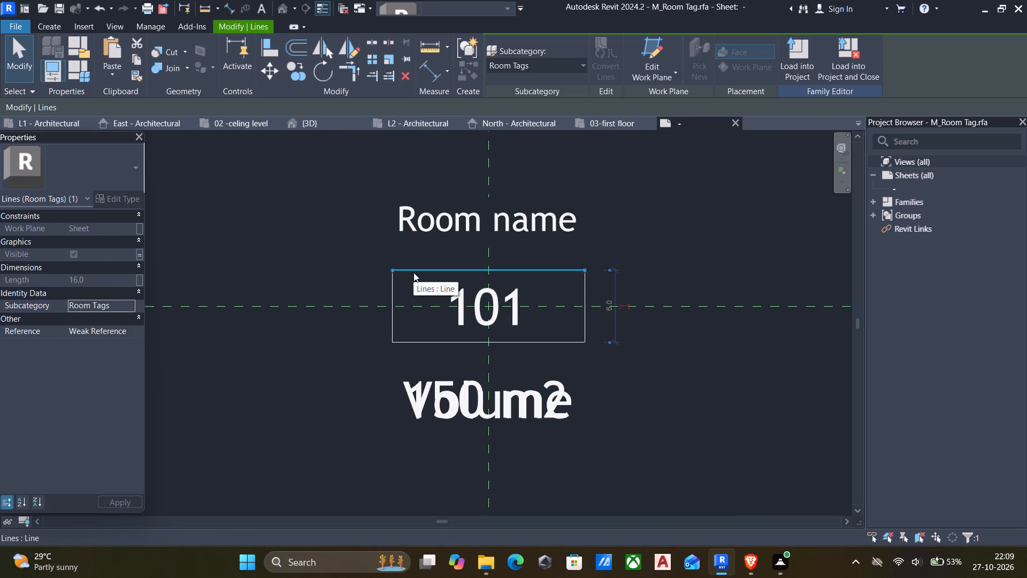
{"action": "key", "text": "Delete"}
{"action": "left_click", "coordinate": [408, 340]}
{"action": "key", "text": "Delete"}
{"action": "left_click", "coordinate": [394, 330]}
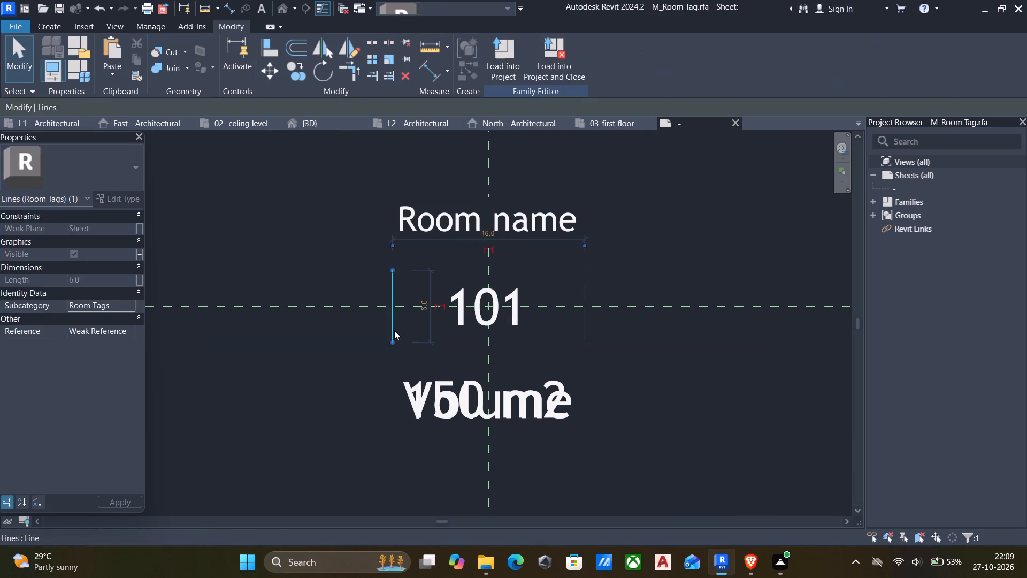
{"action": "key", "text": "Delete"}
{"action": "left_click", "coordinate": [490, 312]}
{"action": "key", "text": "Delete"}
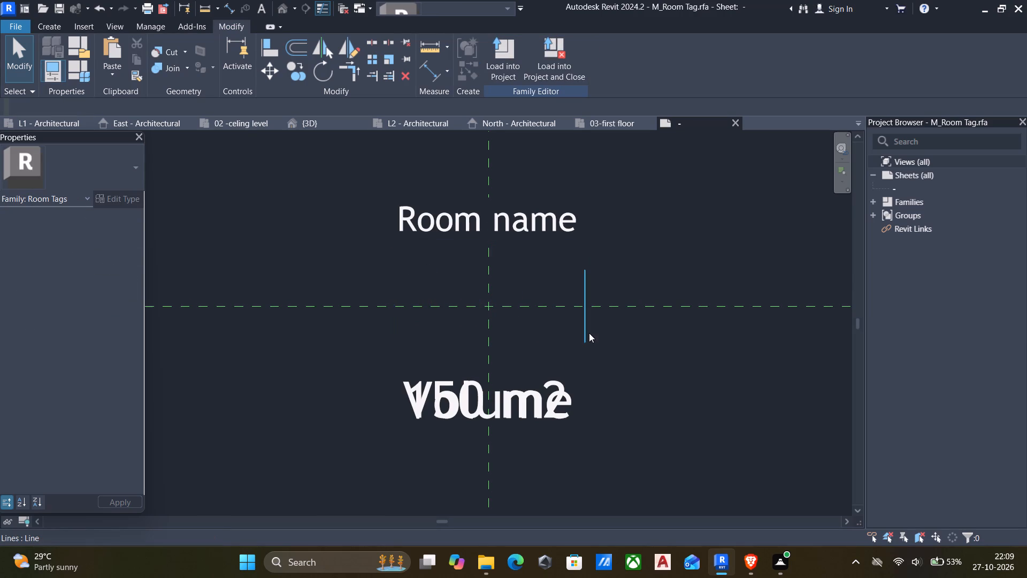
{"action": "left_click", "coordinate": [584, 340]}
{"action": "key", "text": "Delete"}
{"action": "left_click", "coordinate": [488, 421]}
{"action": "key", "text": "Delete"}
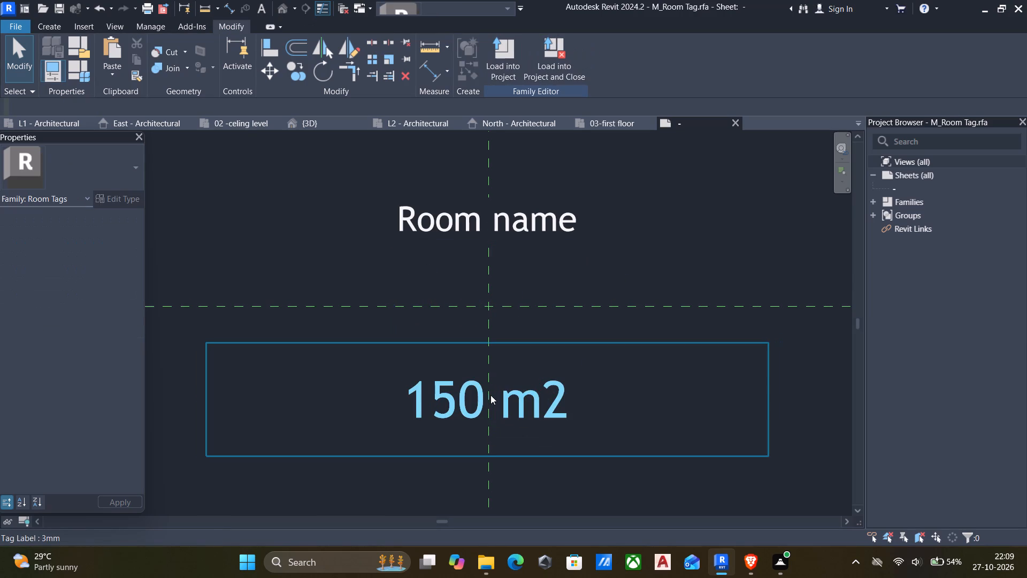
Nudge the Room name label down so it sits just above the horizontal reference plane.
{"action": "scroll", "coordinate": [489, 391], "scroll_direction": "down", "scroll_amount": 4}
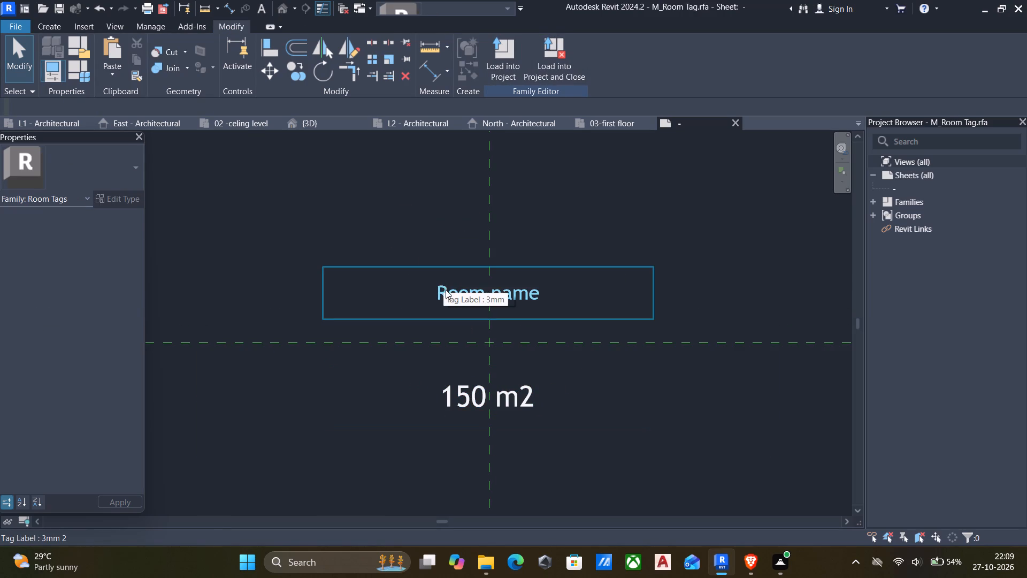
{"action": "left_click", "coordinate": [446, 290]}
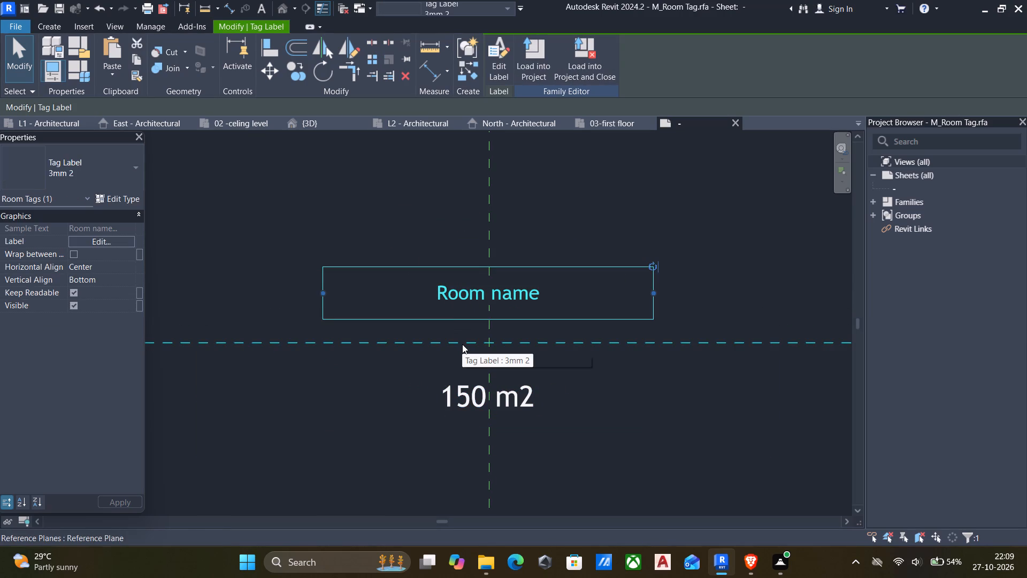
{"action": "key", "text": "Down"}
{"action": "key", "text": "Down"}
{"action": "key", "text": "Down"}
{"action": "key", "text": "Down"}
{"action": "key", "text": "Down"}
{"action": "key", "text": "Down"}
{"action": "key", "text": "Down"}
{"action": "key", "text": "Down"}
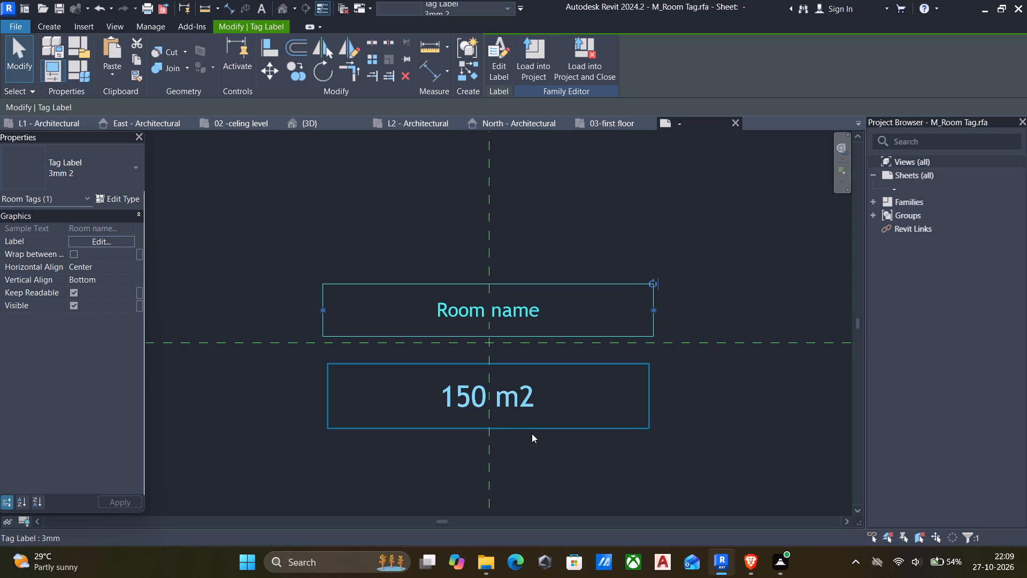
Duplicate the 150 m2 area label's 3mm type under the suggested name and set the copy's text size to 1.54 mm.
{"action": "left_click", "coordinate": [477, 389]}
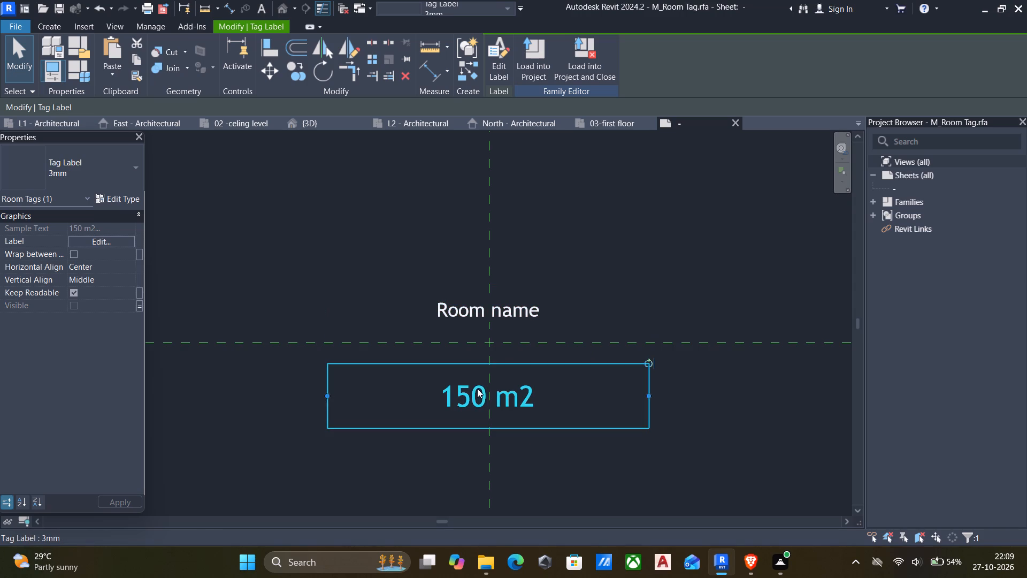
{"action": "left_click", "coordinate": [120, 196]}
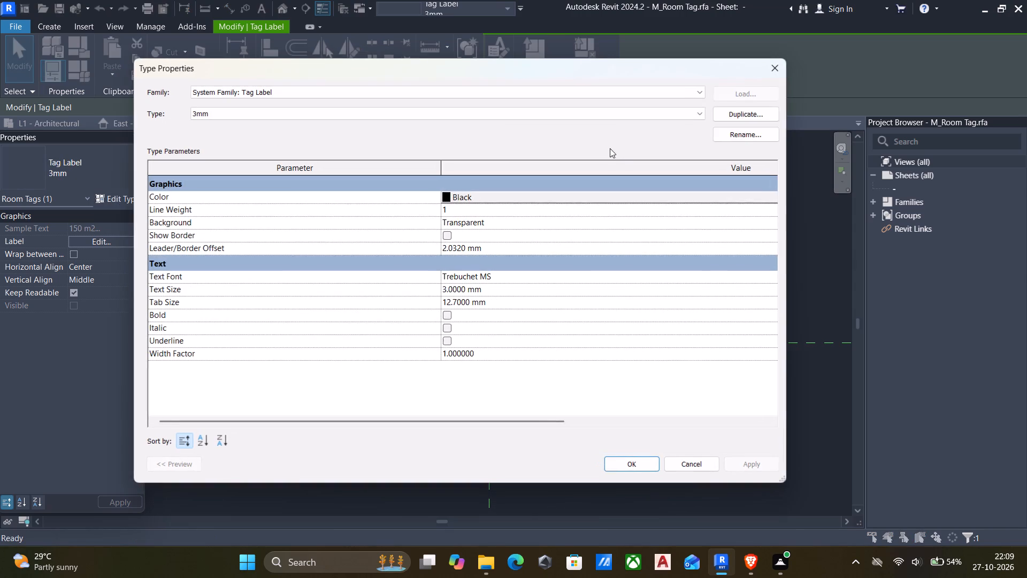
{"action": "left_click", "coordinate": [729, 117]}
{"action": "left_click", "coordinate": [463, 299]}
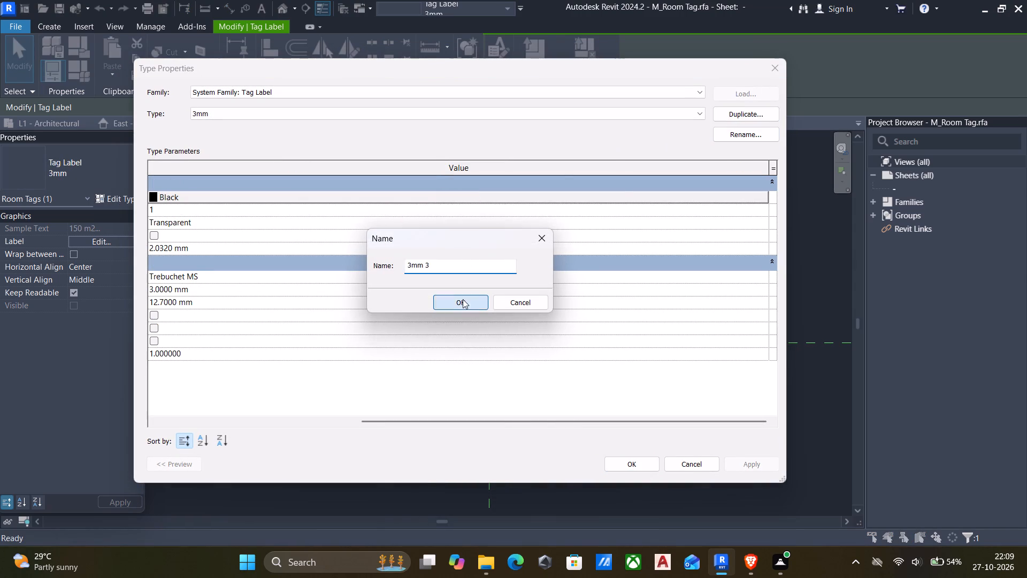
{"action": "left_click_drag", "start_coordinate": [415, 423], "coordinate": [227, 413]}
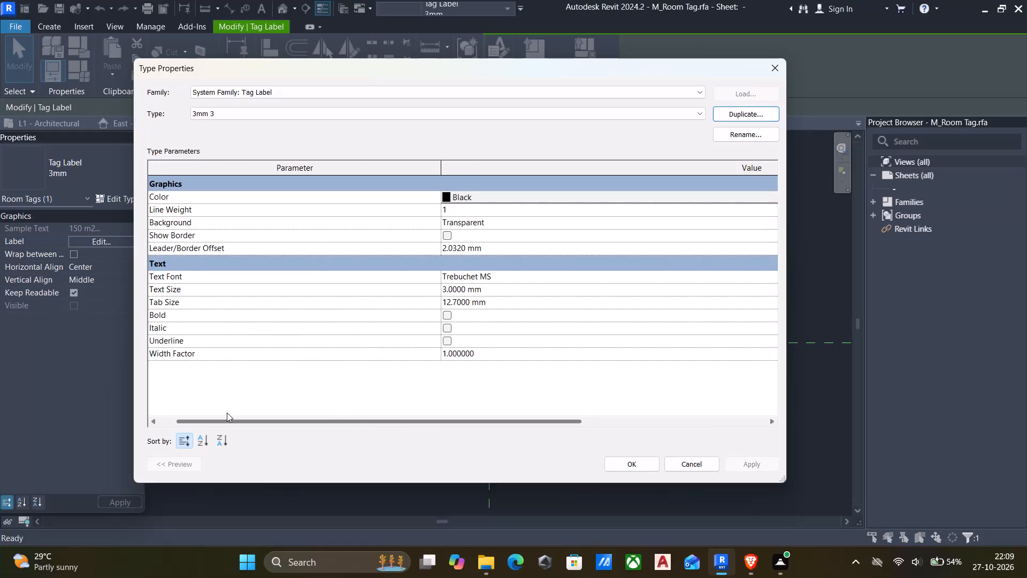
{"action": "left_click_drag", "start_coordinate": [227, 413], "coordinate": [214, 415]}
{"action": "left_click", "coordinate": [492, 287]}
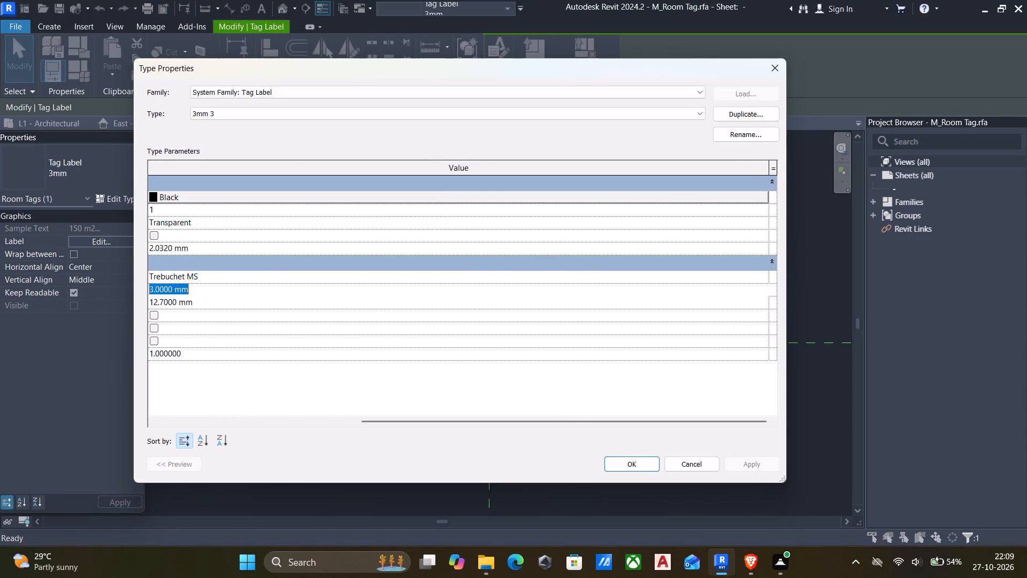
{"action": "type", "text": "1.54"}
{"action": "key", "text": "Return"}
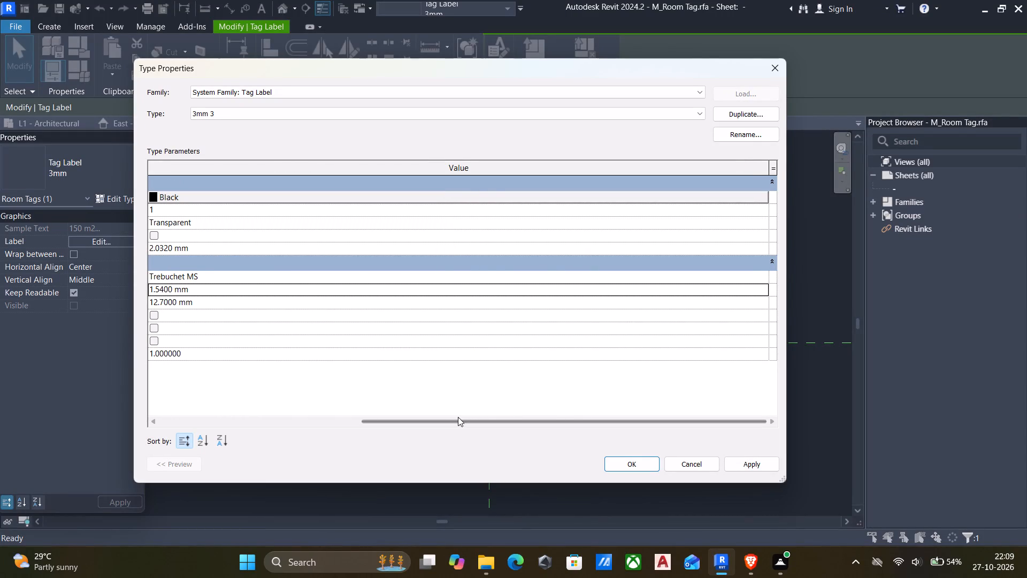
Set the duplicated area label type's background to Opaque and apply the type changes.
{"action": "left_click_drag", "start_coordinate": [458, 417], "coordinate": [236, 420]}
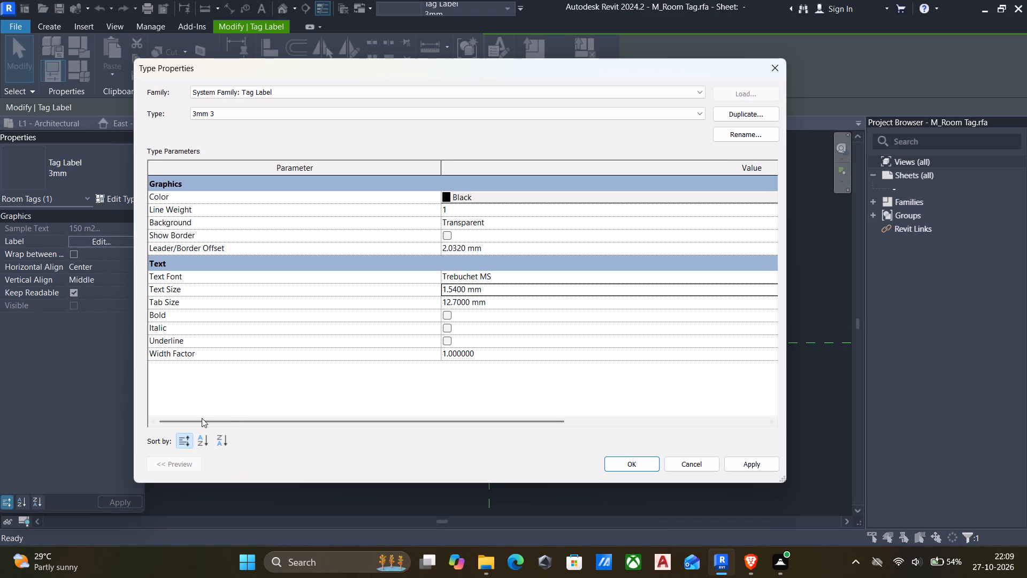
{"action": "left_click", "coordinate": [481, 218]}
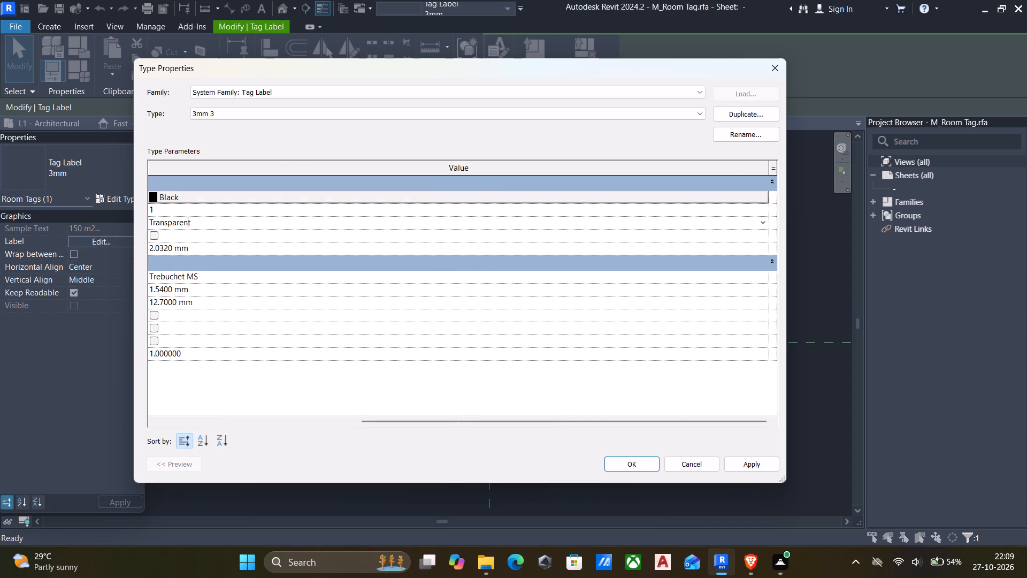
{"action": "left_click", "coordinate": [763, 223]}
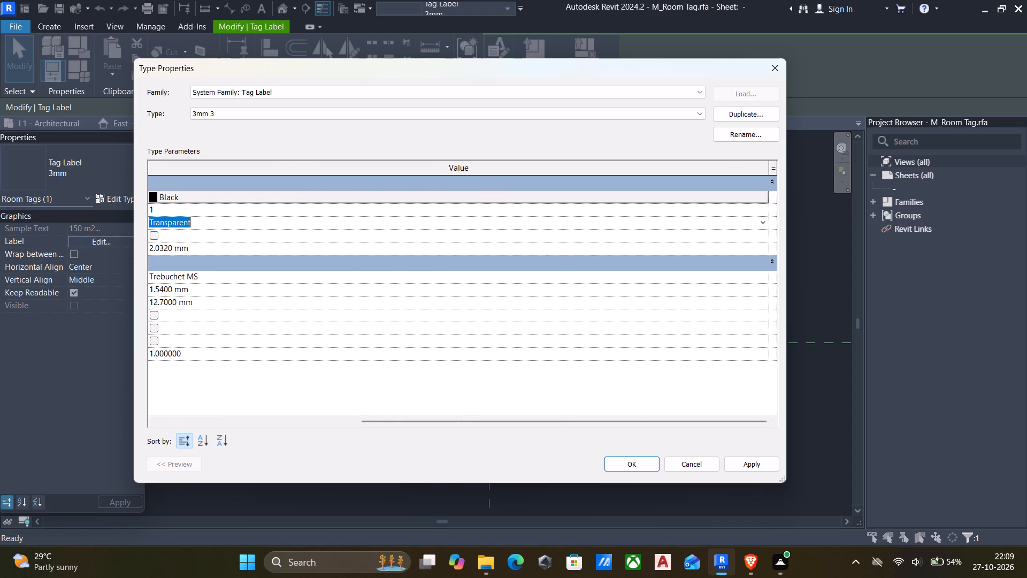
{"action": "left_click", "coordinate": [166, 237]}
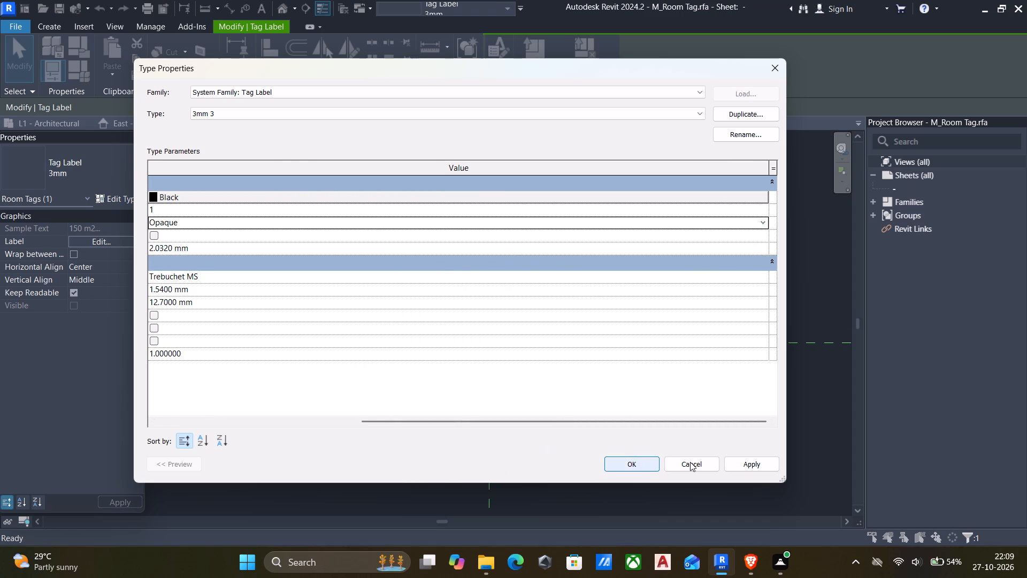
{"action": "left_click", "coordinate": [750, 463]}
{"action": "left_click", "coordinate": [626, 459]}
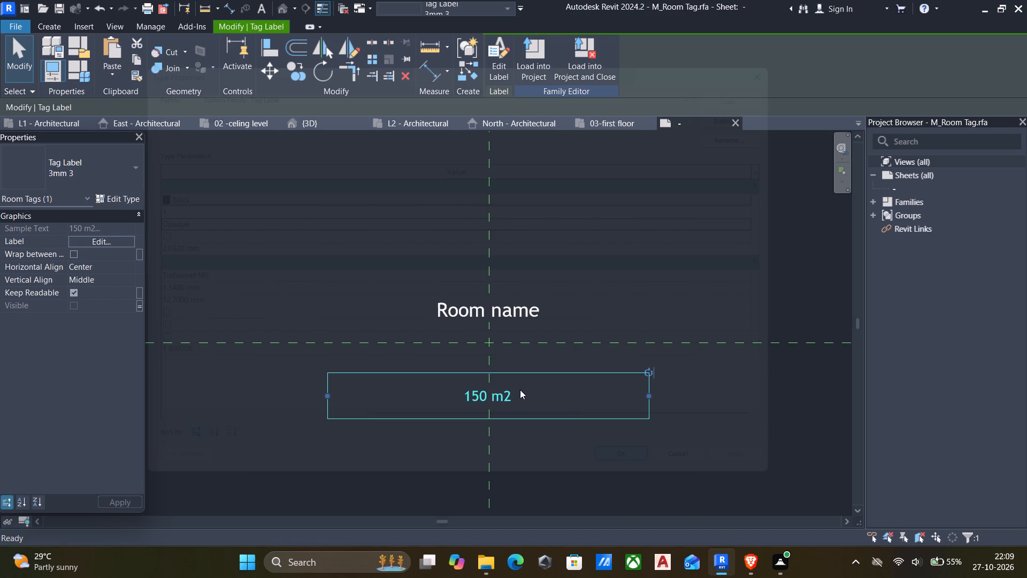
Nudge the 150 m2 area label up until its text sits just below the horizontal reference plane, close under Room name.
{"action": "key", "text": "Up"}
{"action": "key", "text": "Up"}
{"action": "key", "text": "Up"}
{"action": "key", "text": "Up"}
{"action": "key", "text": "Up"}
{"action": "key", "text": "Up"}
{"action": "left_click", "coordinate": [445, 370]}
{"action": "key", "text": "Down"}
{"action": "key", "text": "Up"}
{"action": "key", "text": "Up"}
{"action": "key", "text": "Up"}
{"action": "key", "text": "Up"}
{"action": "key", "text": "Up"}
{"action": "key", "text": "Up"}
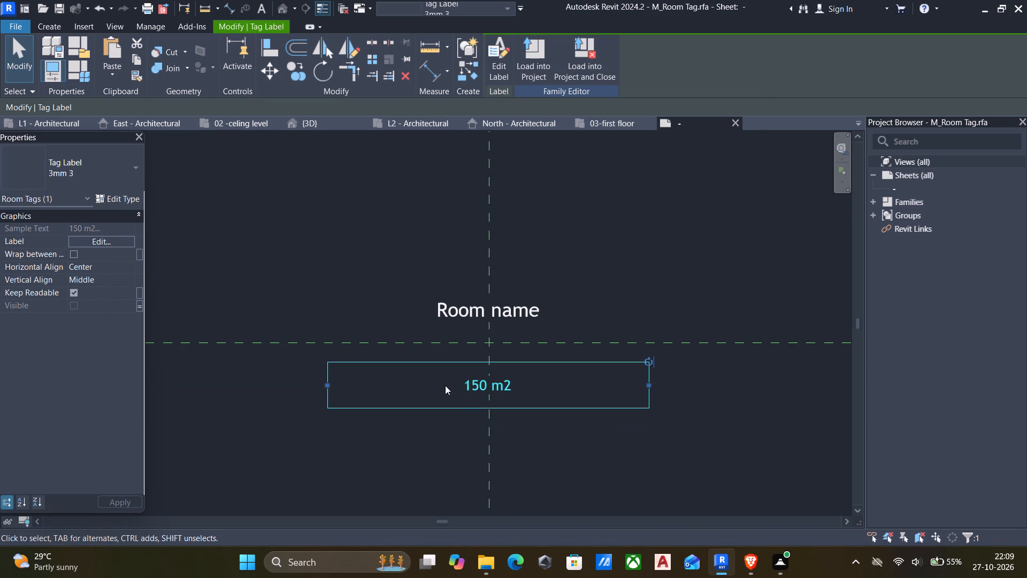
{"action": "key", "text": "Up"}
{"action": "key", "text": "Up"}
{"action": "key", "text": "Up"}
{"action": "key", "text": "Up"}
{"action": "key", "text": "Up"}
{"action": "key", "text": "Up"}
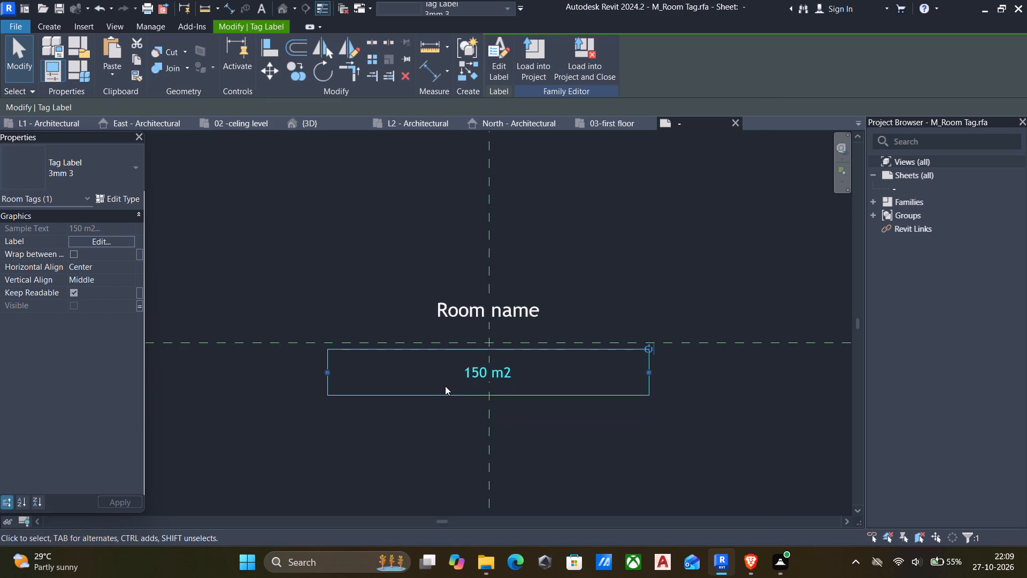
{"action": "key", "text": "Up"}
{"action": "key", "text": "Up"}
{"action": "key", "text": "Up"}
{"action": "key", "text": "Up"}
{"action": "key", "text": "Up"}
{"action": "key", "text": "Up"}
{"action": "key", "text": "Up"}
{"action": "key", "text": "Up"}
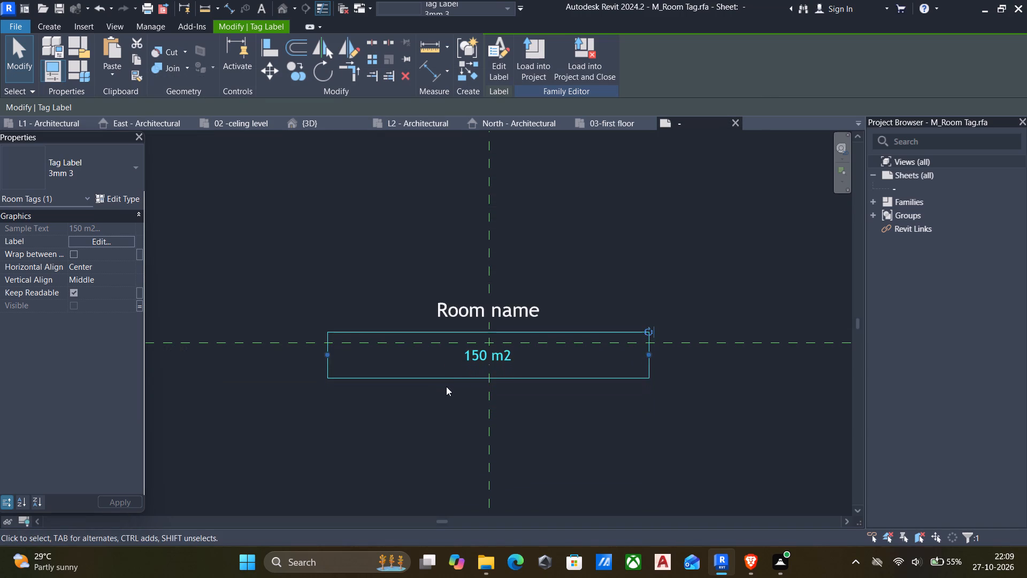
Narrow the area label's text box to slightly wider than its text, keeping 150 m2 on one line.
{"action": "left_click_drag", "start_coordinate": [327, 351], "coordinate": [416, 359]}
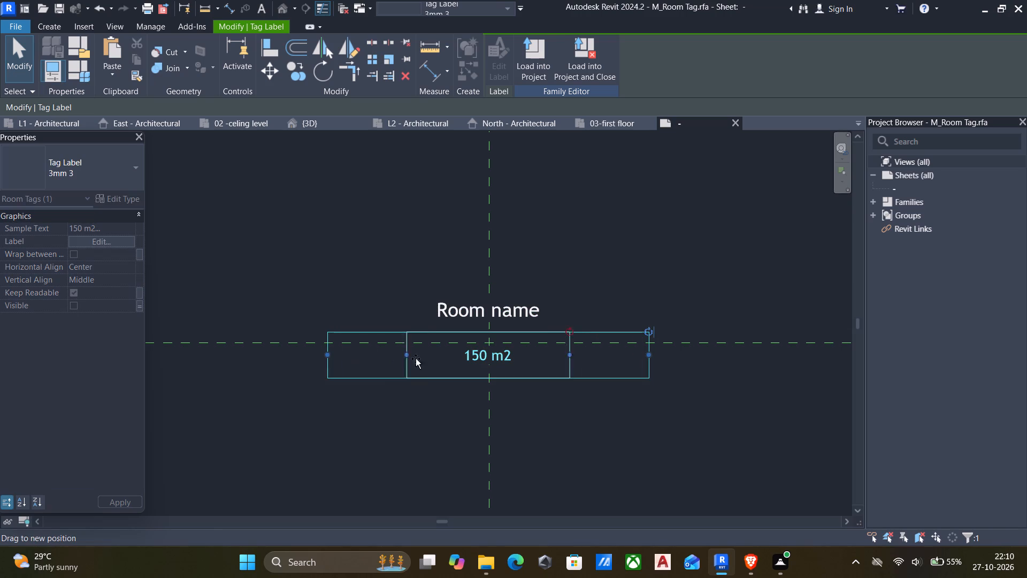
{"action": "left_click_drag", "start_coordinate": [416, 359], "coordinate": [453, 359]}
{"action": "left_click", "coordinate": [462, 460]}
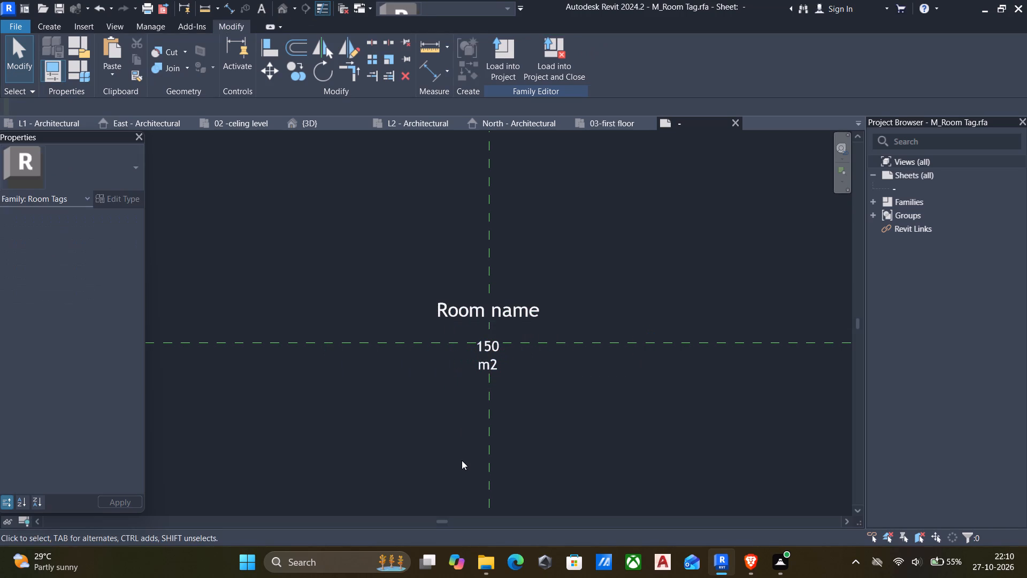
{"action": "left_click", "coordinate": [474, 360]}
{"action": "left_click_drag", "start_coordinate": [456, 354], "coordinate": [448, 355]}
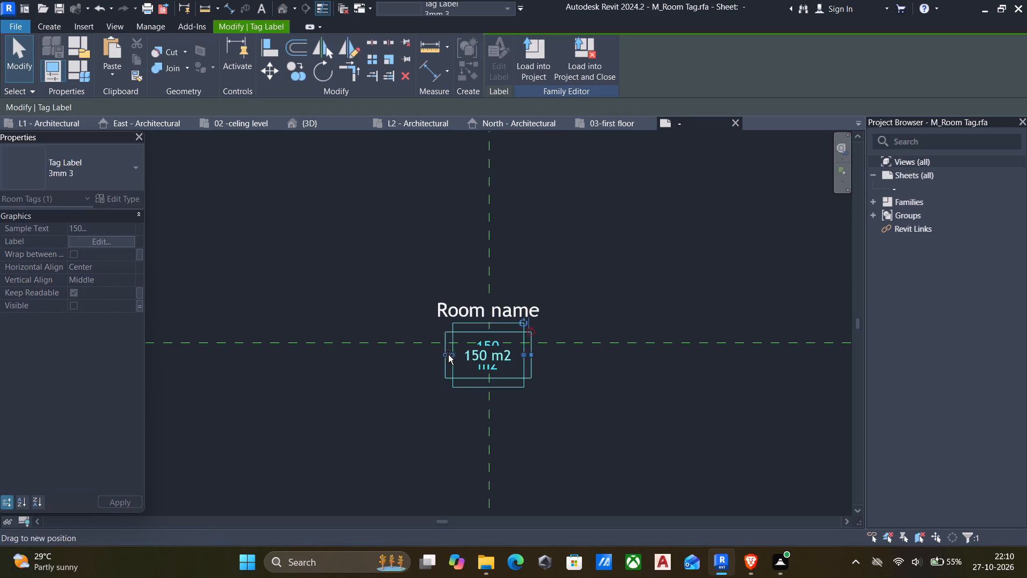
{"action": "left_click_drag", "start_coordinate": [448, 355], "coordinate": [448, 355]}
{"action": "left_click", "coordinate": [395, 446]}
Nudge the Room name label further down so it sits close above the 150 m2 area label.
{"action": "left_click", "coordinate": [463, 314]}
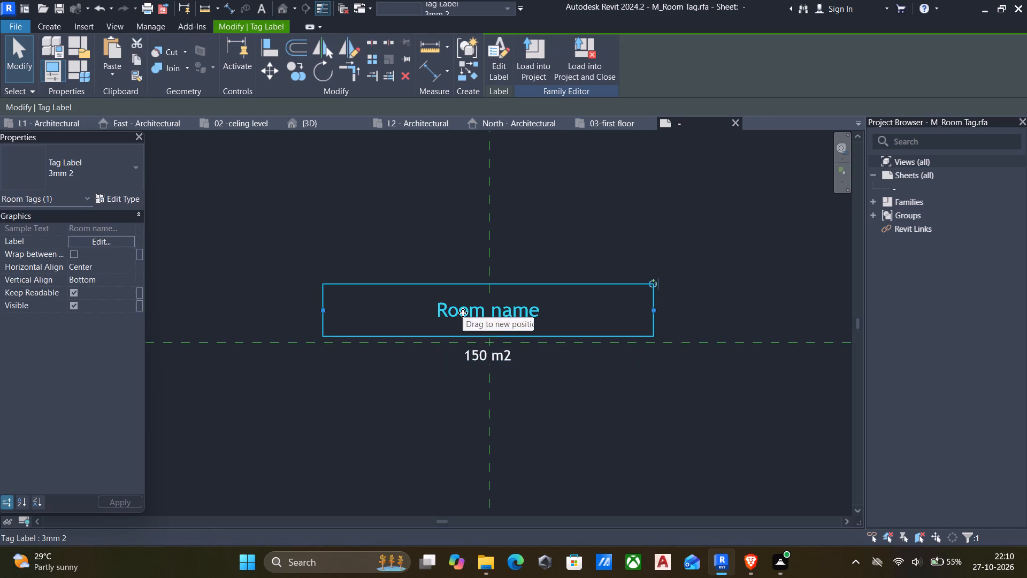
{"action": "key", "text": "Down"}
{"action": "key", "text": "Down"}
{"action": "key", "text": "Down"}
{"action": "key", "text": "Down"}
{"action": "key", "text": "Down"}
{"action": "key", "text": "Down"}
{"action": "key", "text": "Down"}
{"action": "key", "text": "Down"}
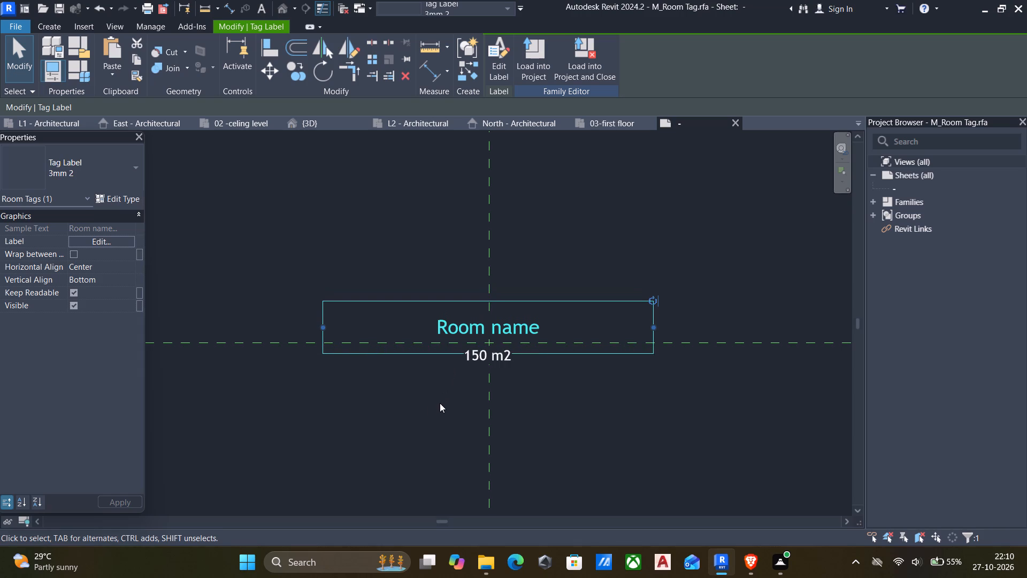
{"action": "key", "text": "Down"}
{"action": "key", "text": "Down"}
{"action": "key", "text": "Up"}
Nudge the 150 m2 area label up two increments so it sits tighter beneath the Room name label.
{"action": "left_click", "coordinate": [484, 363]}
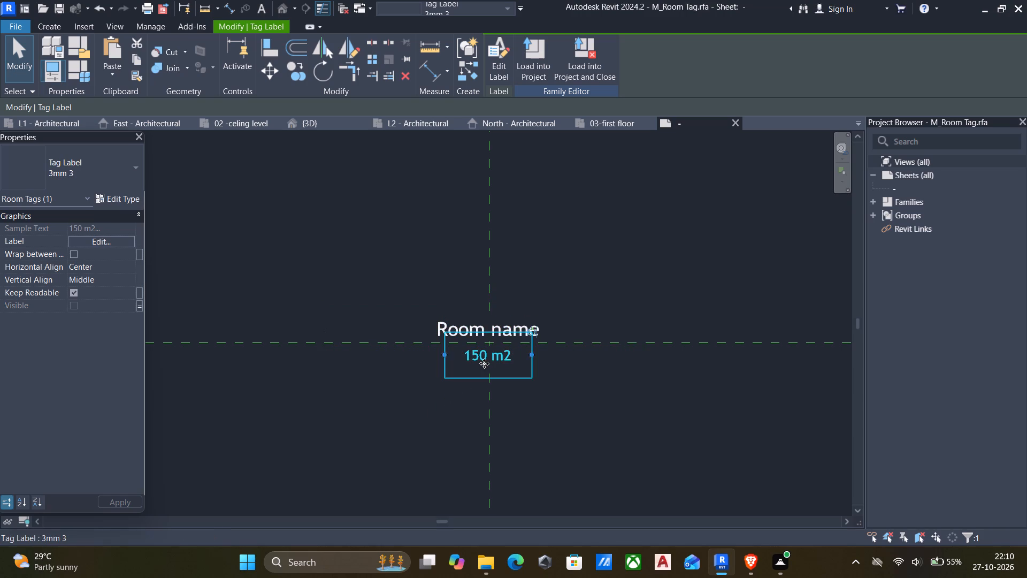
{"action": "key", "text": "Up"}
{"action": "key", "text": "Up"}
{"action": "left_click", "coordinate": [436, 406]}
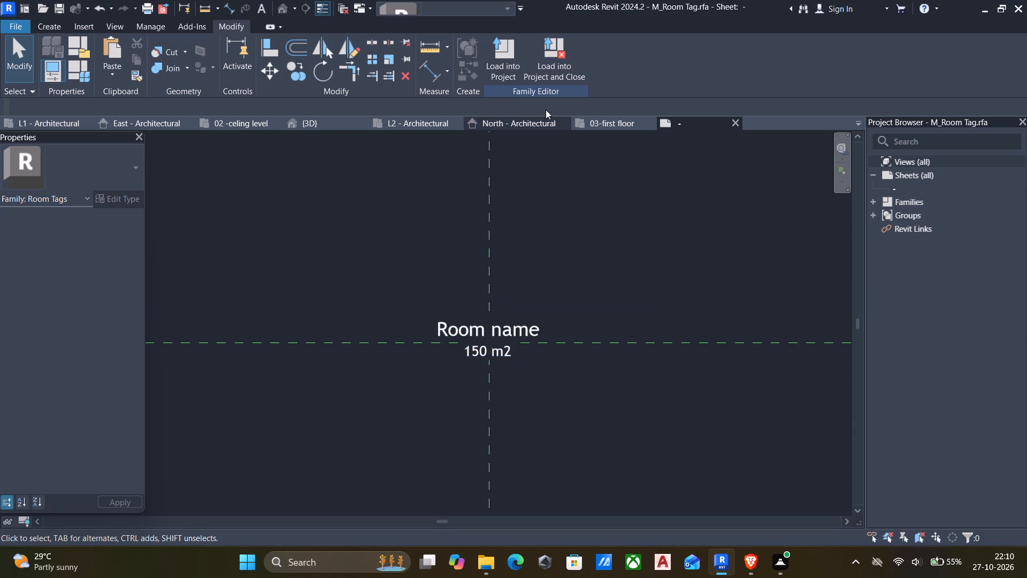
Load the edited M_Room Tag family into the duplex project, overwriting the existing version and its parameter values.
{"action": "left_click", "coordinate": [511, 56]}
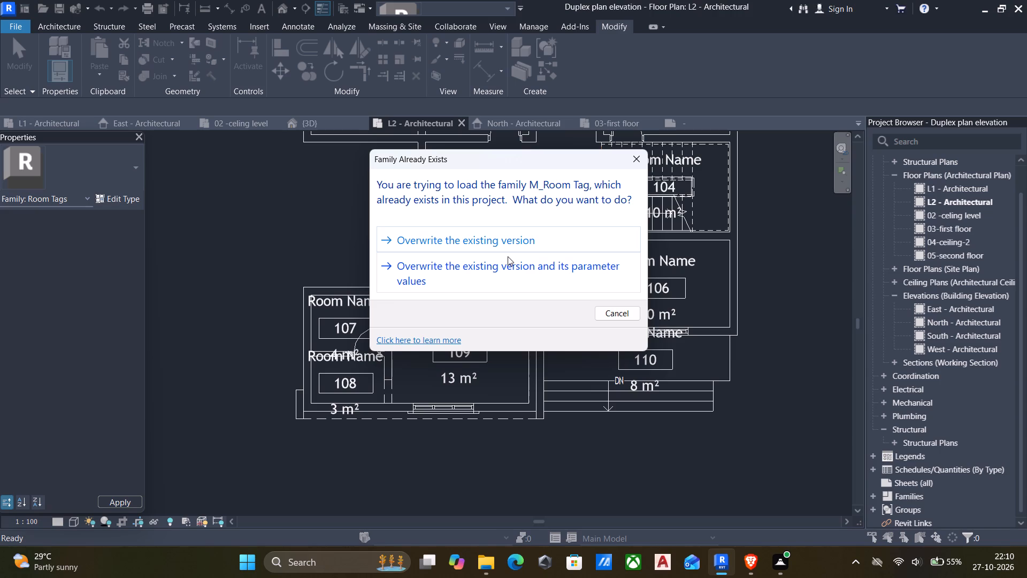
{"action": "left_click", "coordinate": [478, 267]}
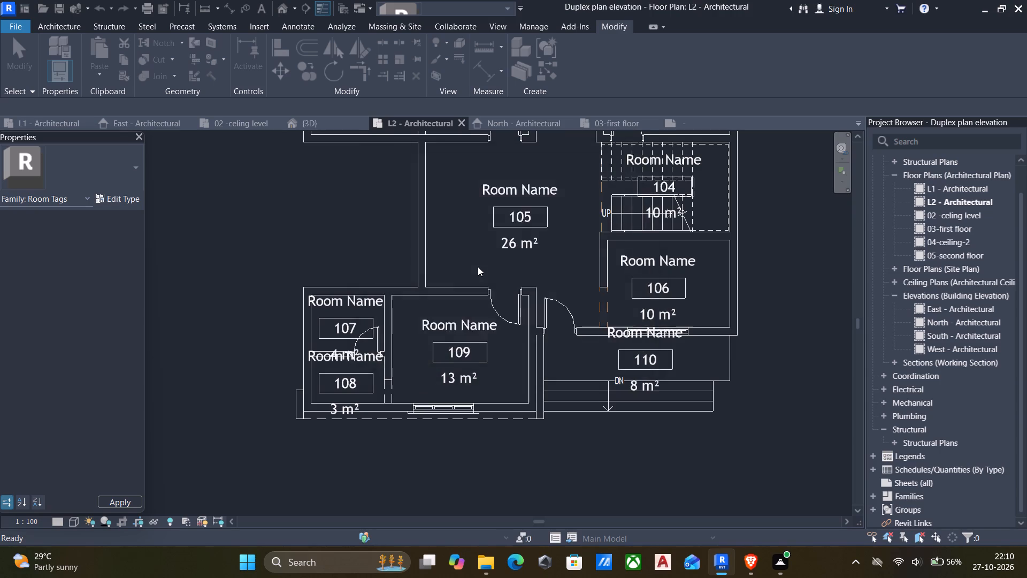
Rename the 10 m² room containing the staircase on the L2 plan as STAIR WAY through its room tag.
{"action": "scroll", "coordinate": [435, 362], "scroll_direction": "up", "scroll_amount": 2}
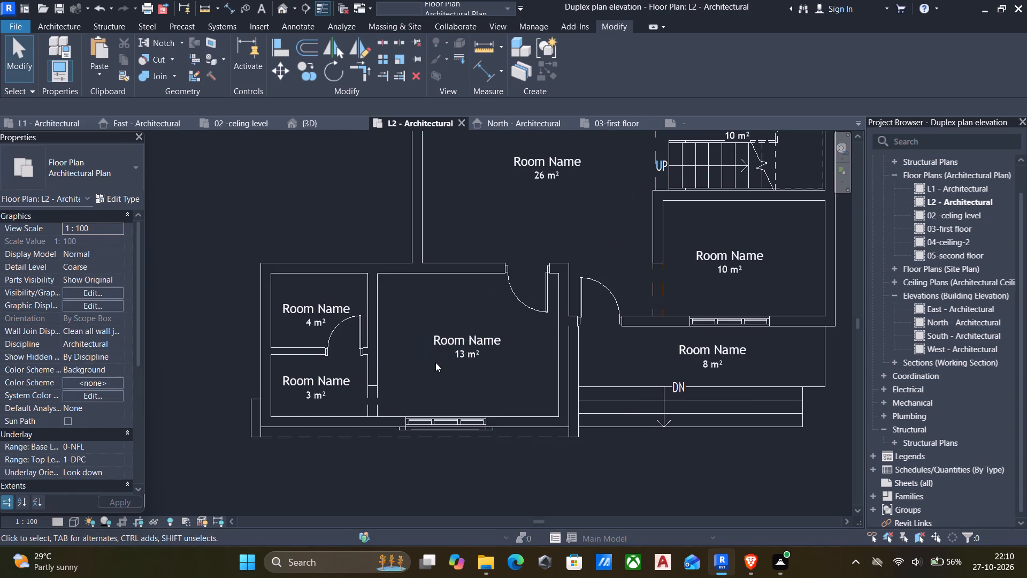
{"action": "scroll", "coordinate": [438, 364], "scroll_direction": "down", "scroll_amount": 4}
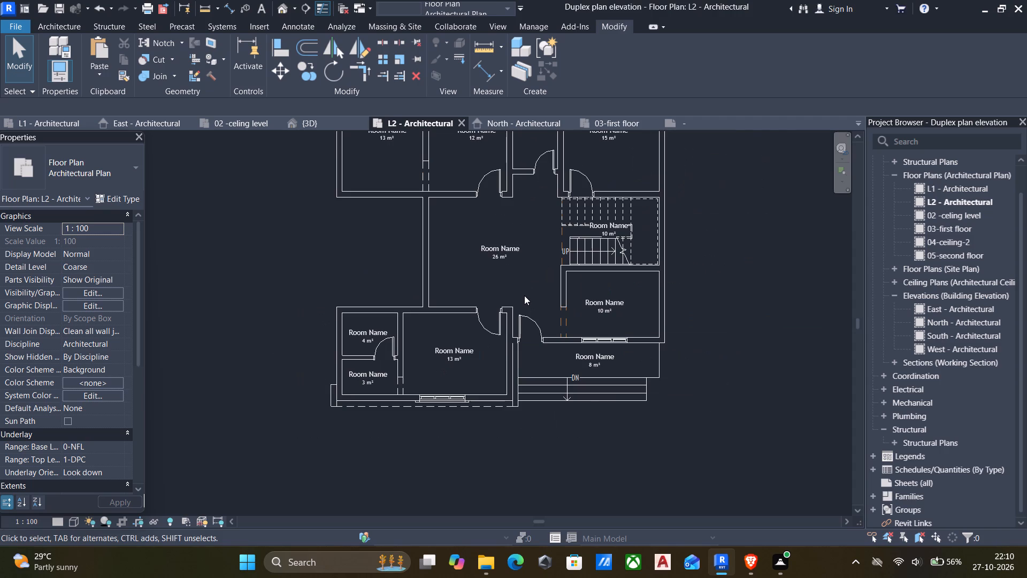
{"action": "middle_click_drag", "start_coordinate": [524, 296], "coordinate": [513, 368]}
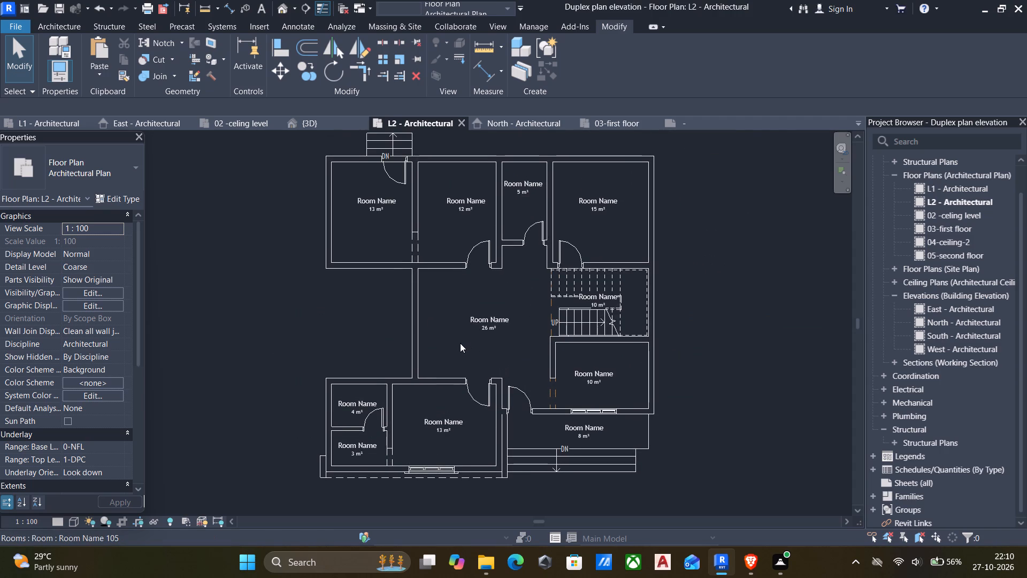
{"action": "scroll", "coordinate": [438, 330], "scroll_direction": "down", "scroll_amount": 5}
{"action": "scroll", "coordinate": [504, 372], "scroll_direction": "up", "scroll_amount": 5}
{"action": "scroll", "coordinate": [522, 261], "scroll_direction": "up", "scroll_amount": 5}
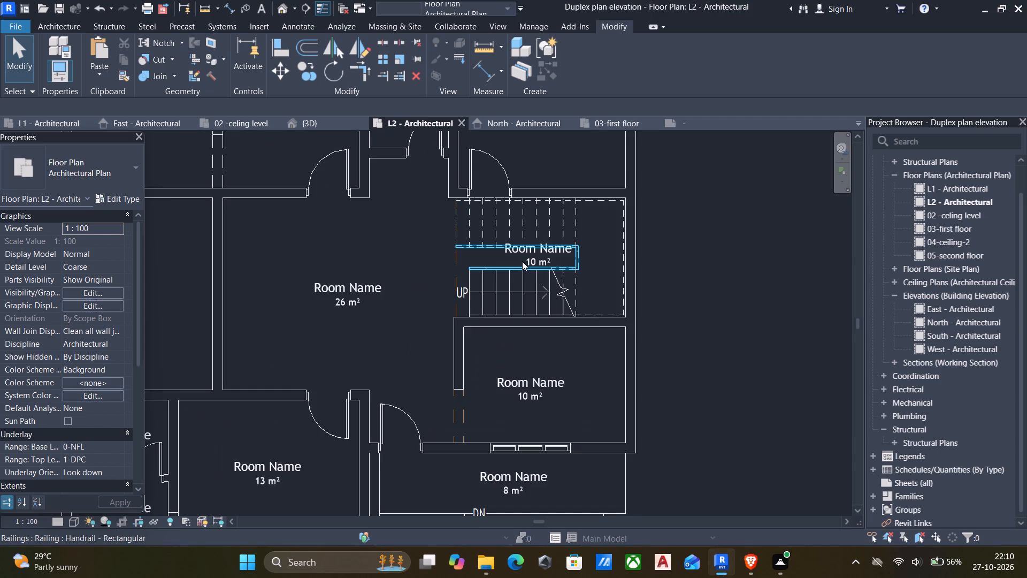
{"action": "left_click", "coordinate": [522, 250]}
{"action": "left_click", "coordinate": [519, 250]}
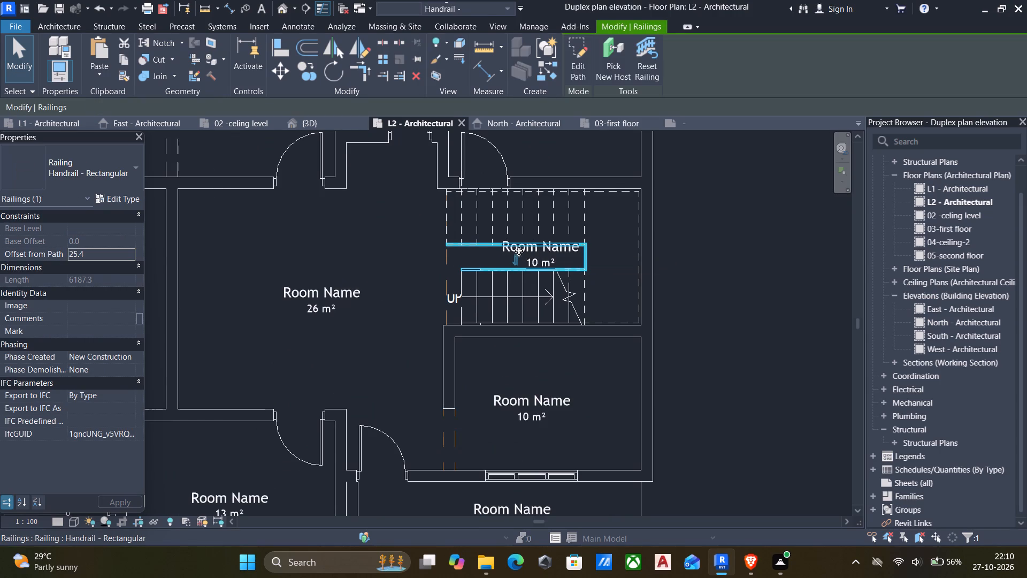
{"action": "left_click", "coordinate": [527, 250]}
{"action": "scroll", "coordinate": [533, 249], "scroll_direction": "up", "scroll_amount": 5}
{"action": "left_click", "coordinate": [565, 256]}
{"action": "left_click", "coordinate": [578, 242]}
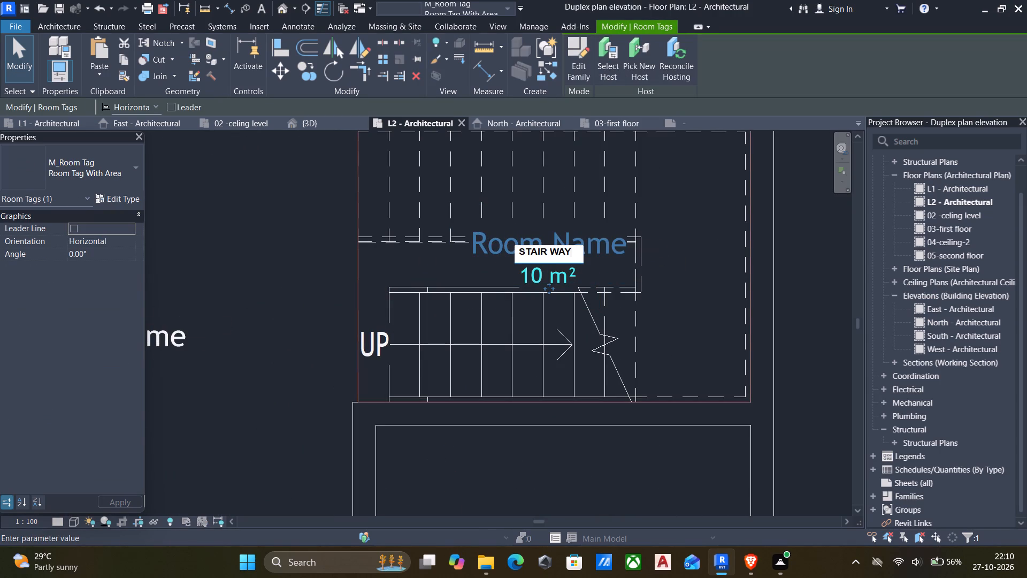
{"action": "left_click", "coordinate": [325, 232]}
Rename the central 26 m² room beside the staircase as LOBBY.
{"action": "scroll", "coordinate": [355, 278], "scroll_direction": "down", "scroll_amount": 3}
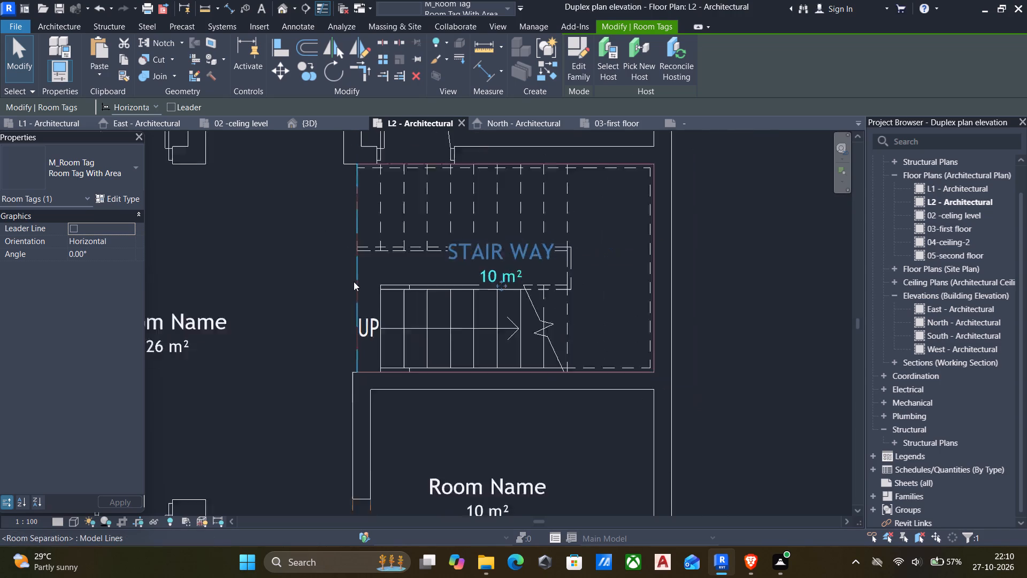
{"action": "scroll", "coordinate": [354, 282], "scroll_direction": "down", "scroll_amount": 3}
{"action": "middle_click_drag", "start_coordinate": [365, 286], "coordinate": [480, 297]}
{"action": "left_click", "coordinate": [353, 318]}
{"action": "left_click", "coordinate": [356, 314]}
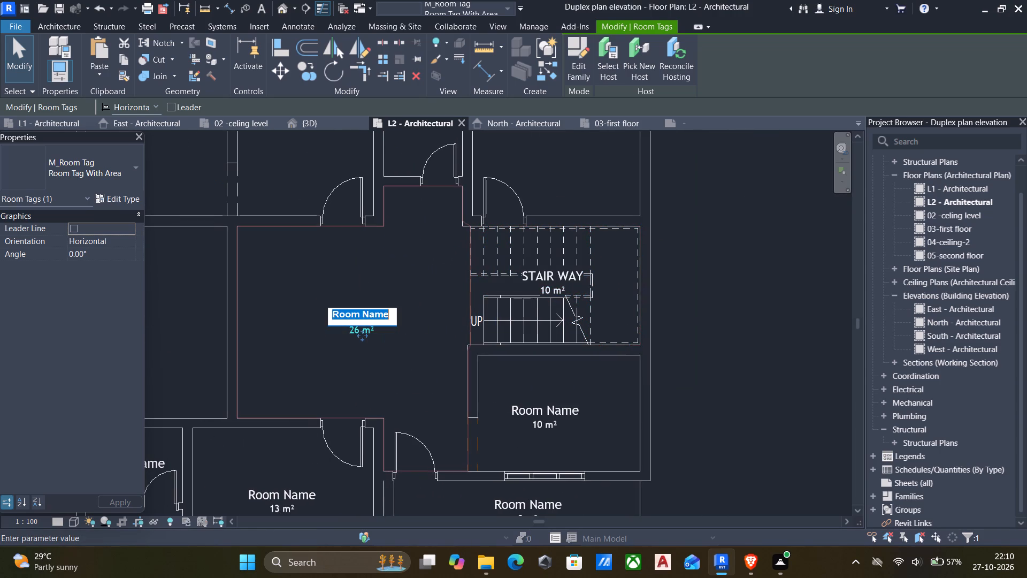
{"action": "key", "text": "BackSpace"}
{"action": "type", "text": "LOBBY"}
{"action": "left_click", "coordinate": [286, 324]}
Rename the 8 m² room at the front steps, outside the lobby door, as ENTRANCE.
{"action": "scroll", "coordinate": [339, 376], "scroll_direction": "down", "scroll_amount": 2}
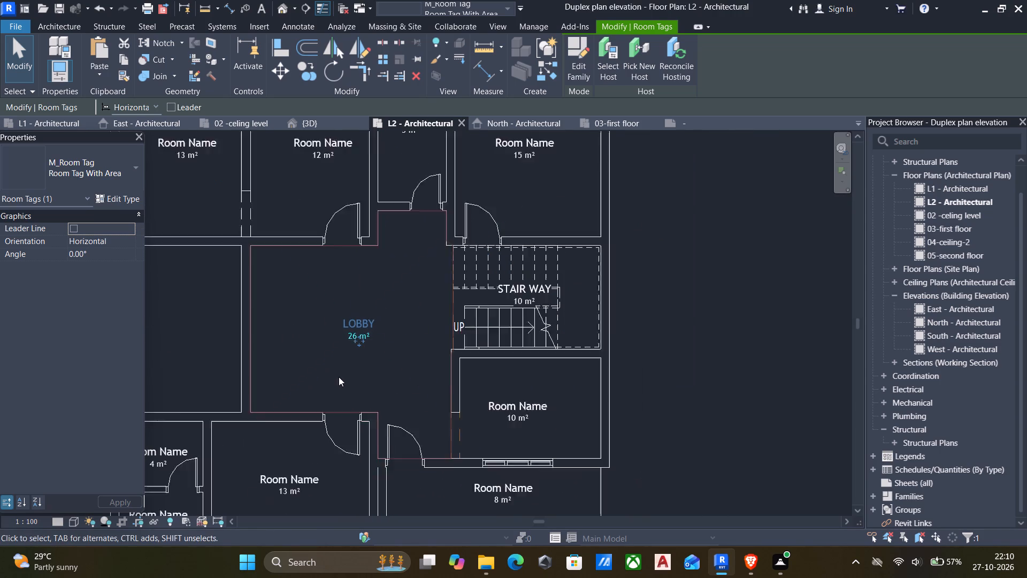
{"action": "scroll", "coordinate": [339, 377], "scroll_direction": "down", "scroll_amount": 4}
{"action": "scroll", "coordinate": [525, 414], "scroll_direction": "up", "scroll_amount": 5}
{"action": "middle_click", "coordinate": [403, 436]}
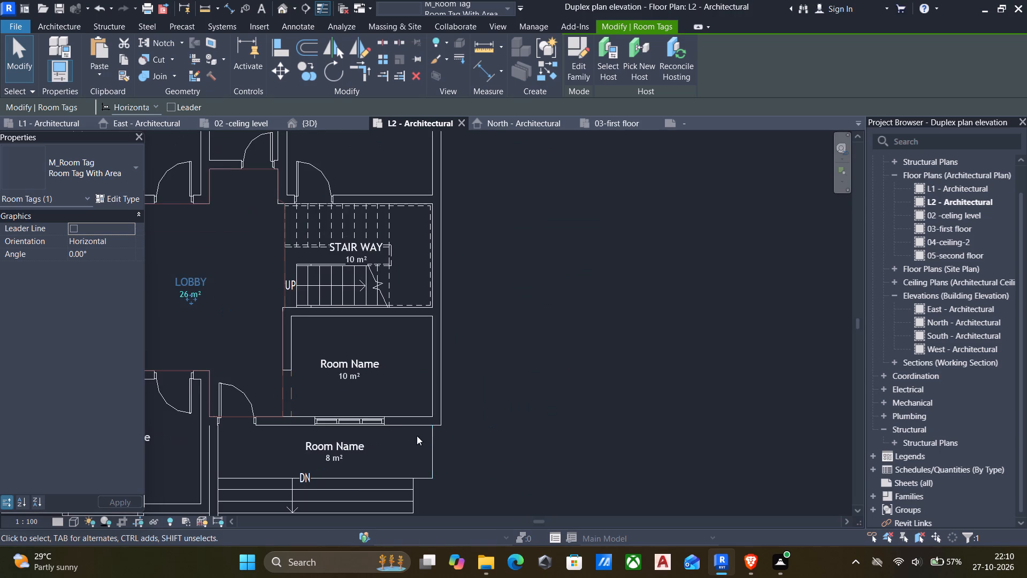
{"action": "middle_click_drag", "start_coordinate": [425, 435], "coordinate": [486, 424]}
{"action": "middle_click_drag", "start_coordinate": [366, 463], "coordinate": [494, 432]}
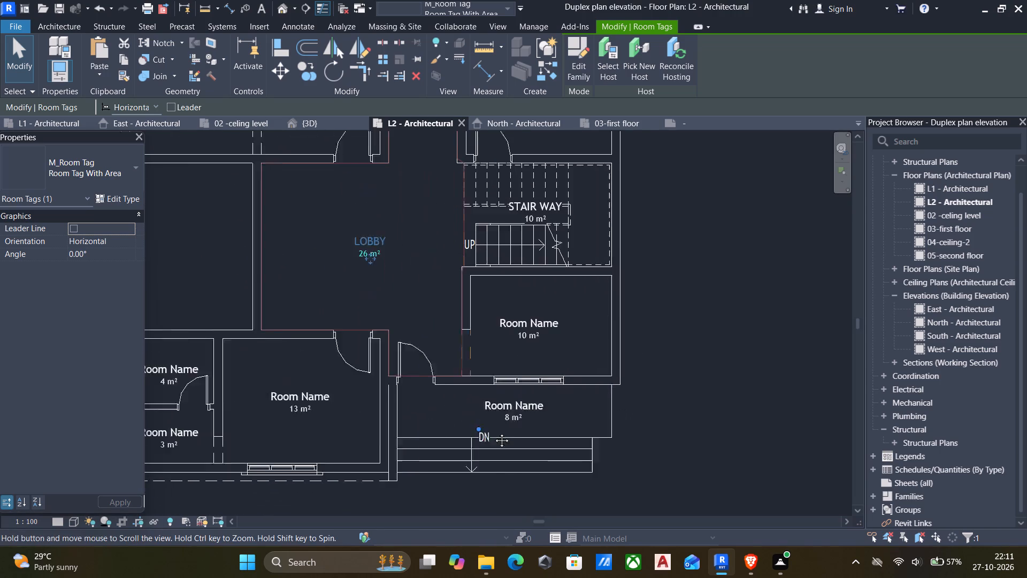
{"action": "middle_click_drag", "start_coordinate": [494, 432], "coordinate": [507, 431]}
{"action": "scroll", "coordinate": [524, 408], "scroll_direction": "up", "scroll_amount": 3}
{"action": "double_click", "coordinate": [507, 397]}
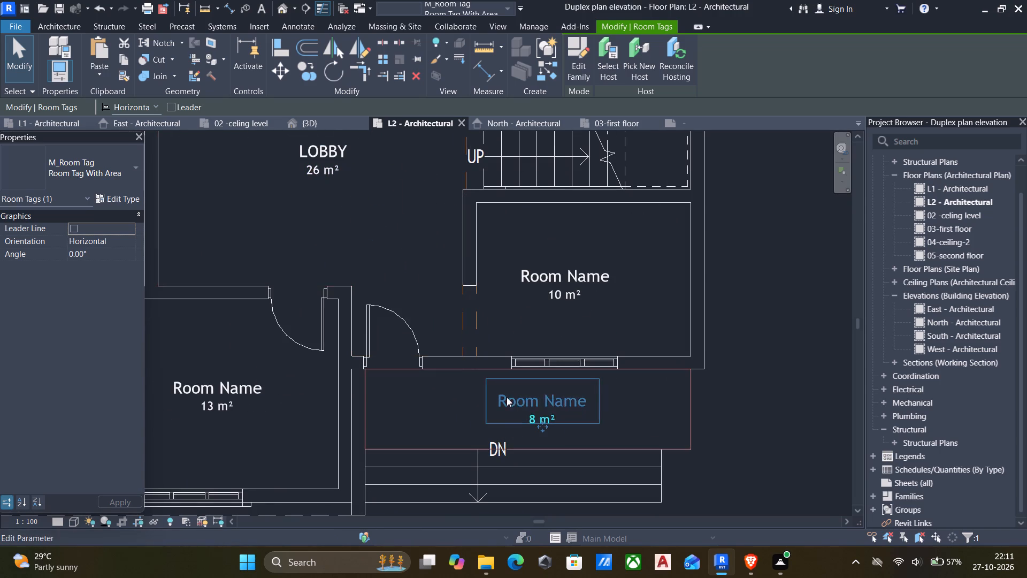
{"action": "type", "text": "ENTRANCE"}
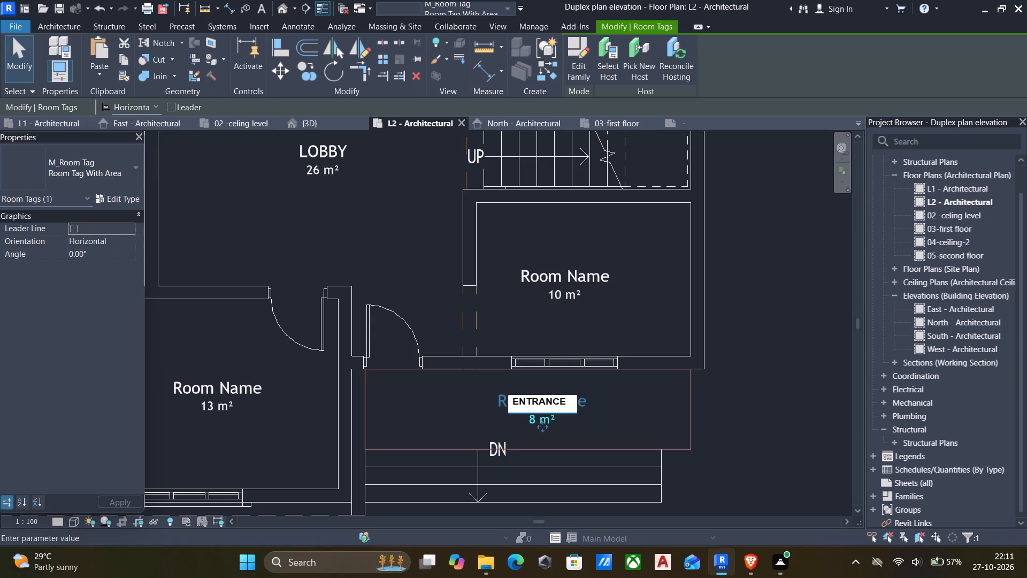
{"action": "key", "text": "Return"}
Rename the small 4 m² room in the plan's lower-left corner as W/C.
{"action": "scroll", "coordinate": [354, 438], "scroll_direction": "down", "scroll_amount": 4}
{"action": "middle_click_drag", "start_coordinate": [341, 455], "coordinate": [525, 414]}
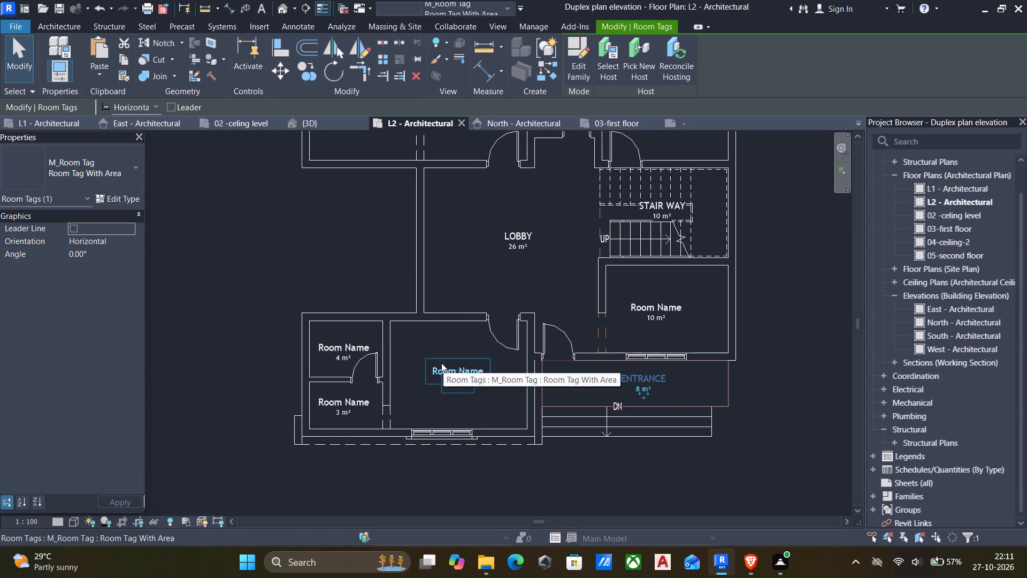
{"action": "double_click", "coordinate": [329, 355]}
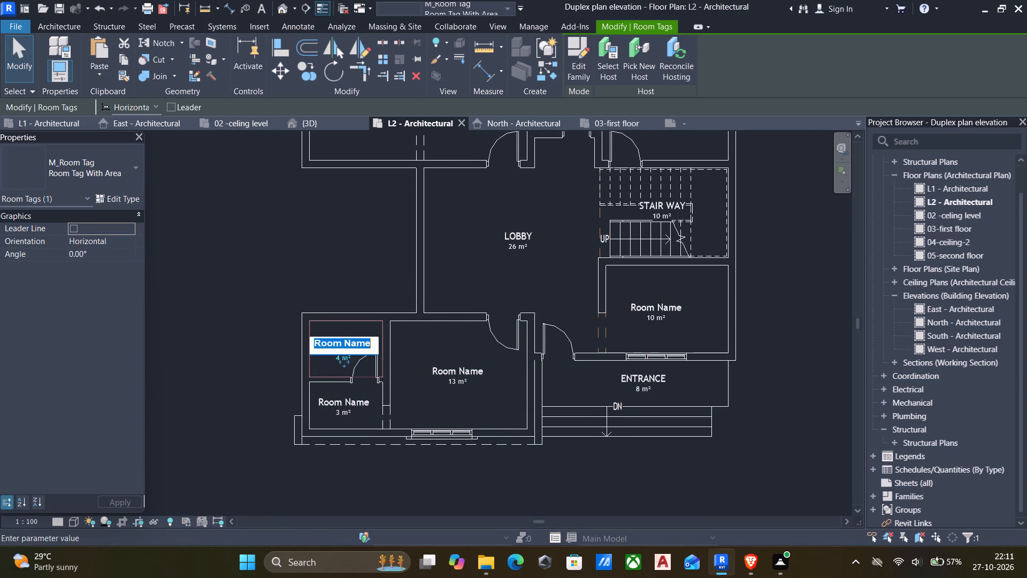
{"action": "key", "text": "w"}
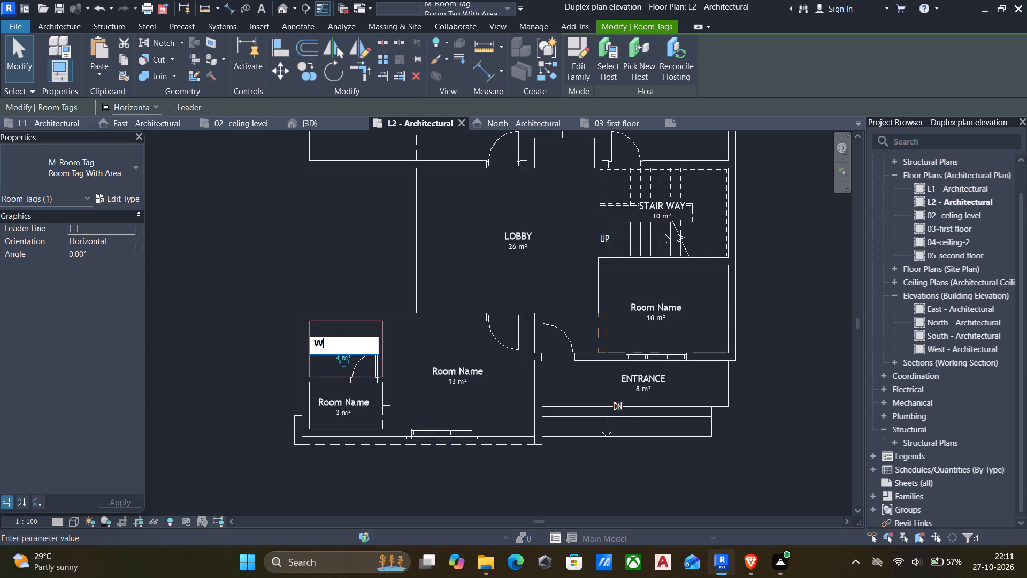
{"action": "type", "text": "/C"}
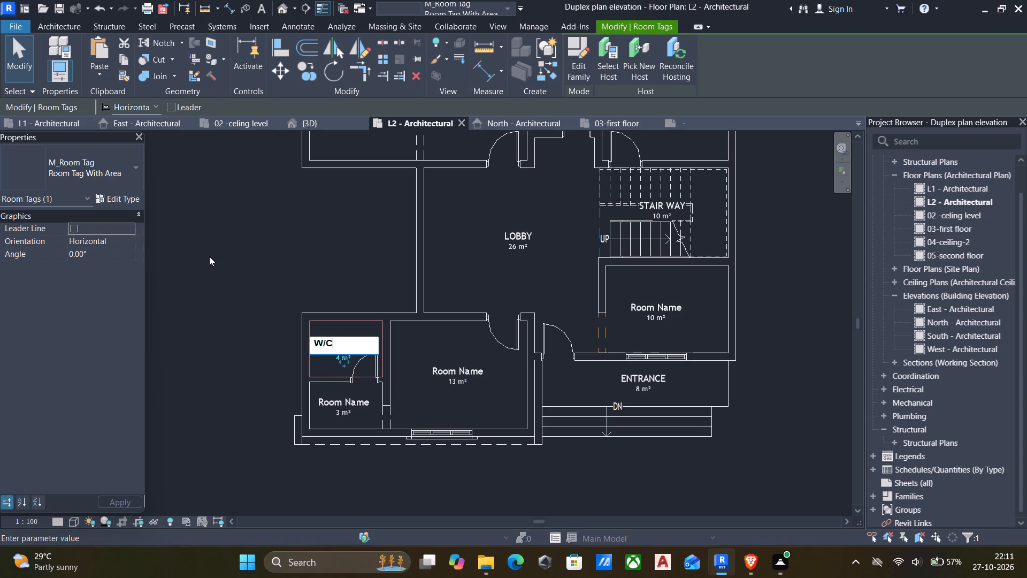
{"action": "left_click", "coordinate": [209, 256]}
Rename the 3 m² room directly below the 4 m² W/C as DRESS AREA.
{"action": "left_click", "coordinate": [321, 396]}
{"action": "left_click", "coordinate": [333, 405]}
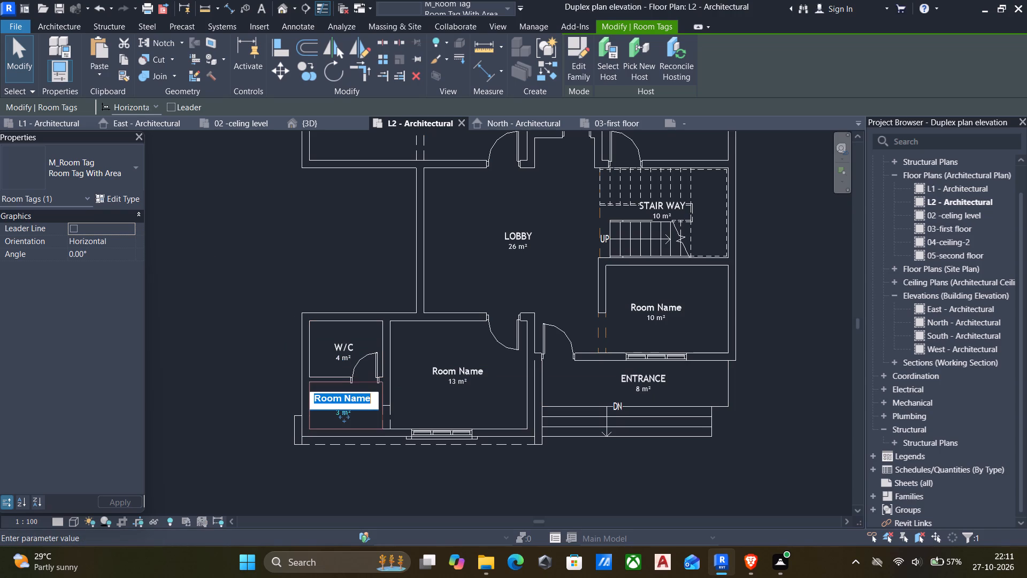
{"action": "key", "text": "BackSpace"}
{"action": "type", "text": "DRESS"}
{"action": "key", "text": "space"}
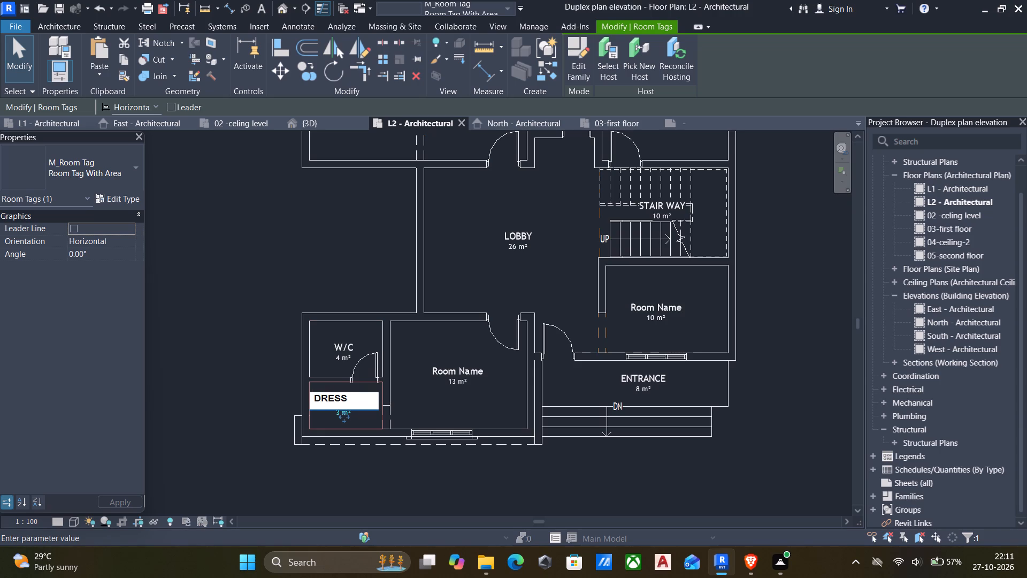
{"action": "type", "text": "AREA"}
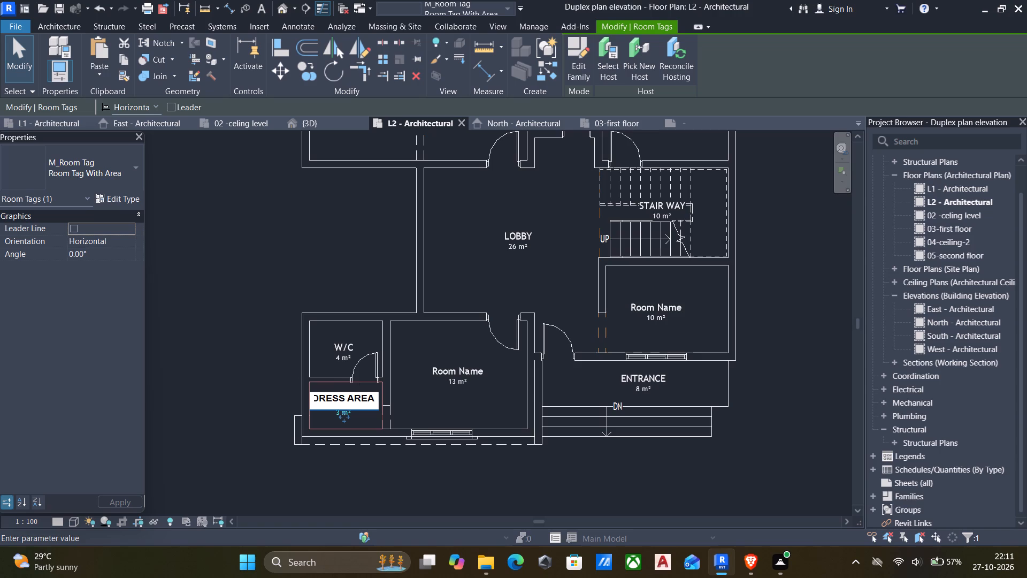
{"action": "left_click", "coordinate": [191, 353]}
Rename the narrow 5 m² room between the 12 m² and 15 m² rooms as W/C.
{"action": "scroll", "coordinate": [232, 389], "scroll_direction": "down", "scroll_amount": 4}
{"action": "middle_click_drag", "start_coordinate": [255, 394], "coordinate": [404, 455]}
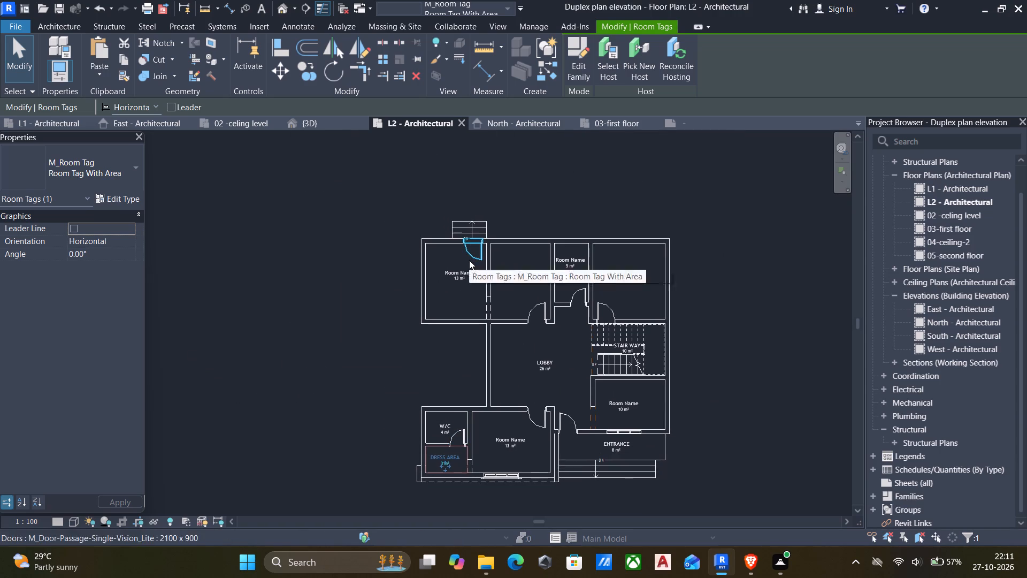
{"action": "scroll", "coordinate": [501, 264], "scroll_direction": "up", "scroll_amount": 5}
{"action": "scroll", "coordinate": [469, 286], "scroll_direction": "down", "scroll_amount": 4}
{"action": "scroll", "coordinate": [540, 317], "scroll_direction": "down", "scroll_amount": 1}
{"action": "middle_click_drag", "start_coordinate": [540, 318], "coordinate": [526, 306]}
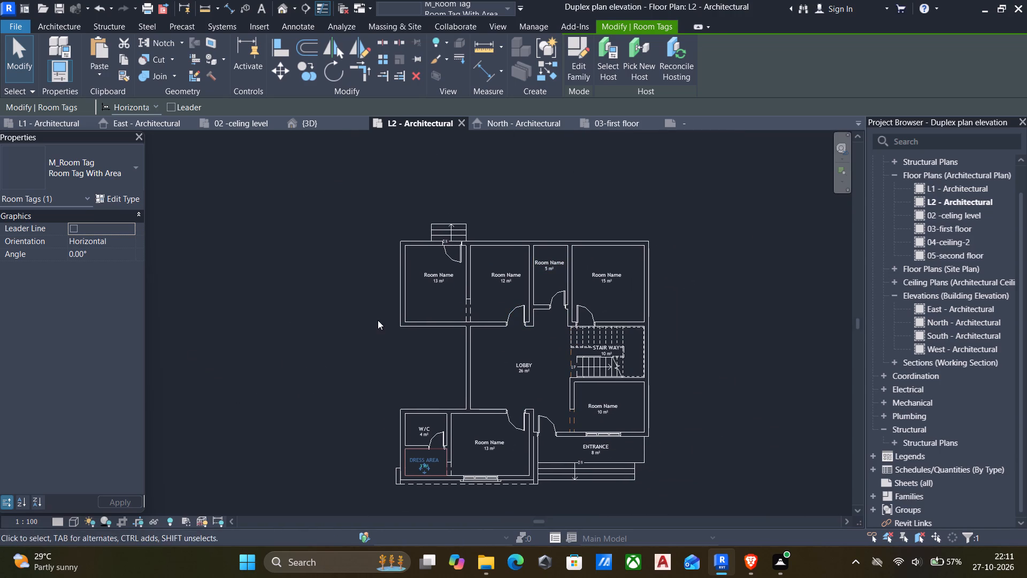
{"action": "left_click", "coordinate": [548, 262]}
{"action": "scroll", "coordinate": [549, 261], "scroll_direction": "up", "scroll_amount": 4}
{"action": "left_click", "coordinate": [549, 261]}
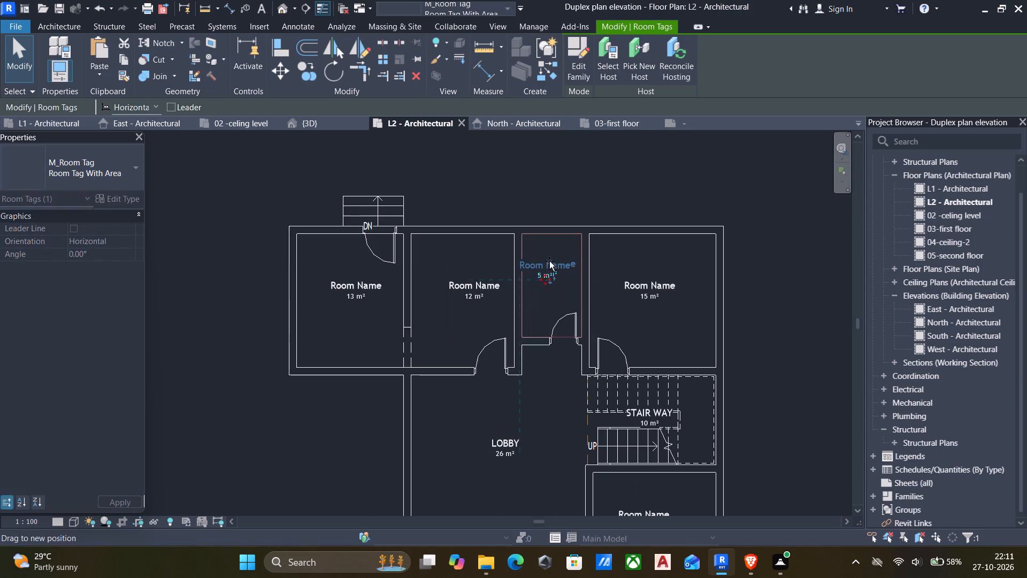
{"action": "left_click", "coordinate": [549, 261]}
{"action": "key", "text": "BackSpace"}
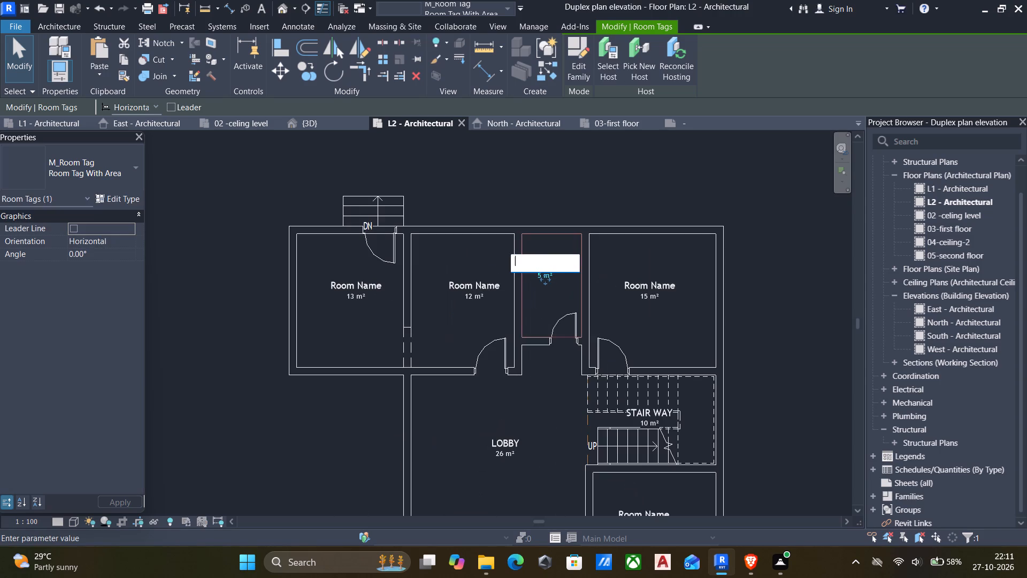
{"action": "key", "text": "w"}
{"action": "type", "text": "/C"}
{"action": "left_click", "coordinate": [486, 200]}
Rename the 13 m² room beside the dress area and 4 m² W/C as BEDROOM-1.
{"action": "scroll", "coordinate": [493, 248], "scroll_direction": "down", "scroll_amount": 6}
{"action": "middle_click_drag", "start_coordinate": [513, 339], "coordinate": [527, 280]}
{"action": "scroll", "coordinate": [479, 379], "scroll_direction": "up", "scroll_amount": 5}
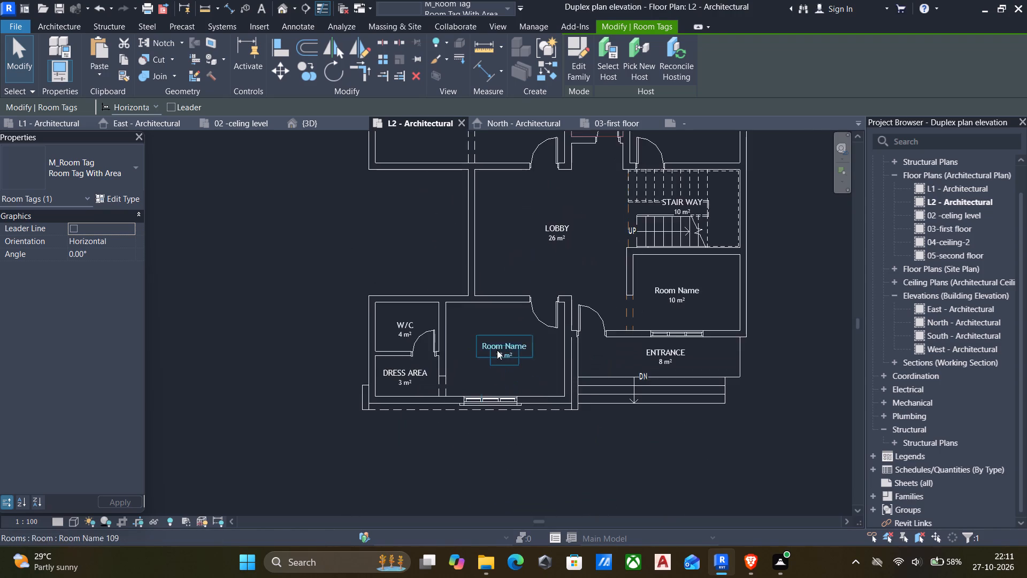
{"action": "scroll", "coordinate": [504, 344], "scroll_direction": "up", "scroll_amount": 5}
{"action": "left_click", "coordinate": [459, 348]}
{"action": "left_click", "coordinate": [463, 347]}
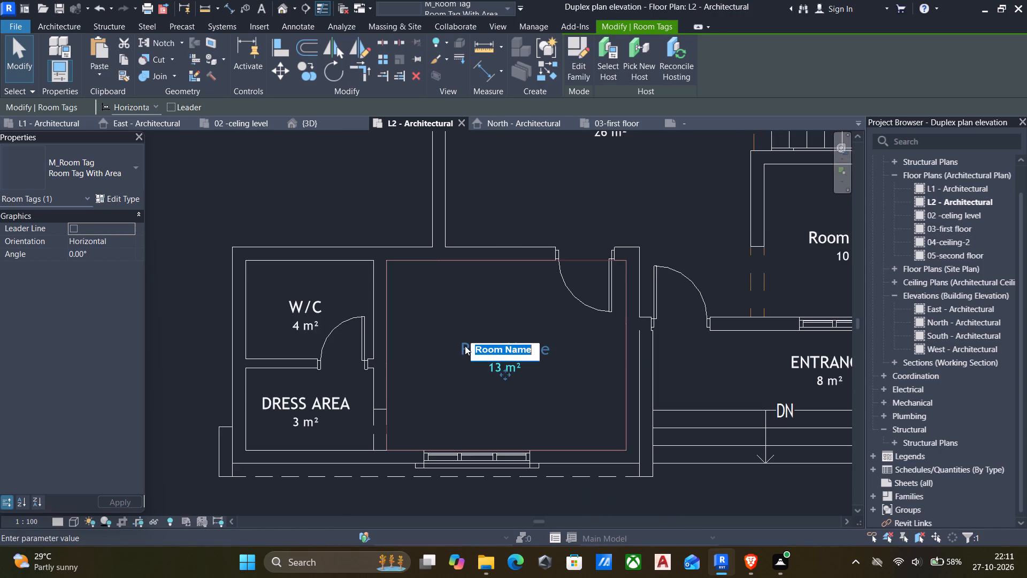
{"action": "type", "text": "BEDROO"}
{"action": "key", "text": "space"}
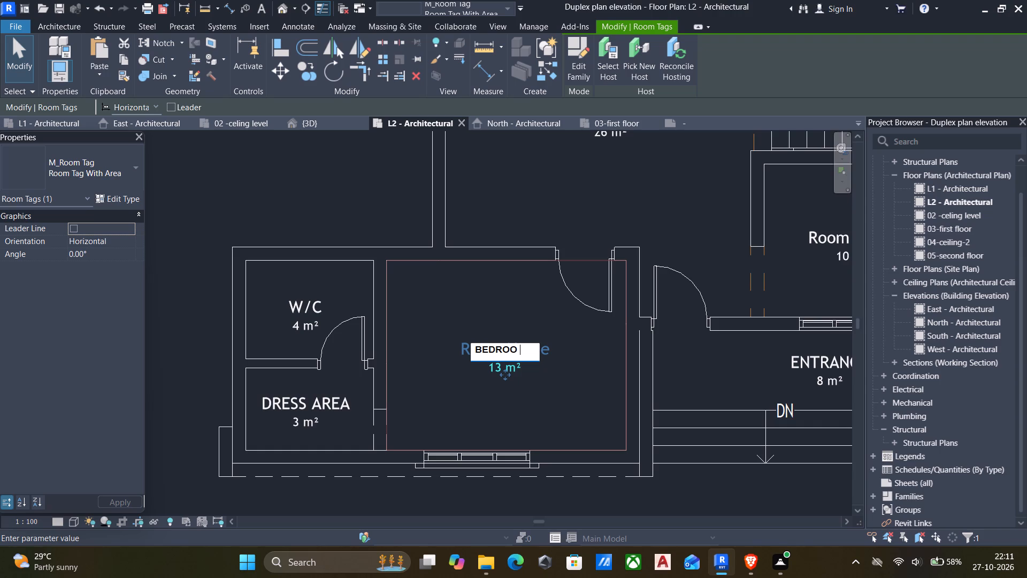
{"action": "type", "text": "M-1"}
{"action": "scroll", "coordinate": [464, 346], "scroll_direction": "up", "scroll_amount": 1}
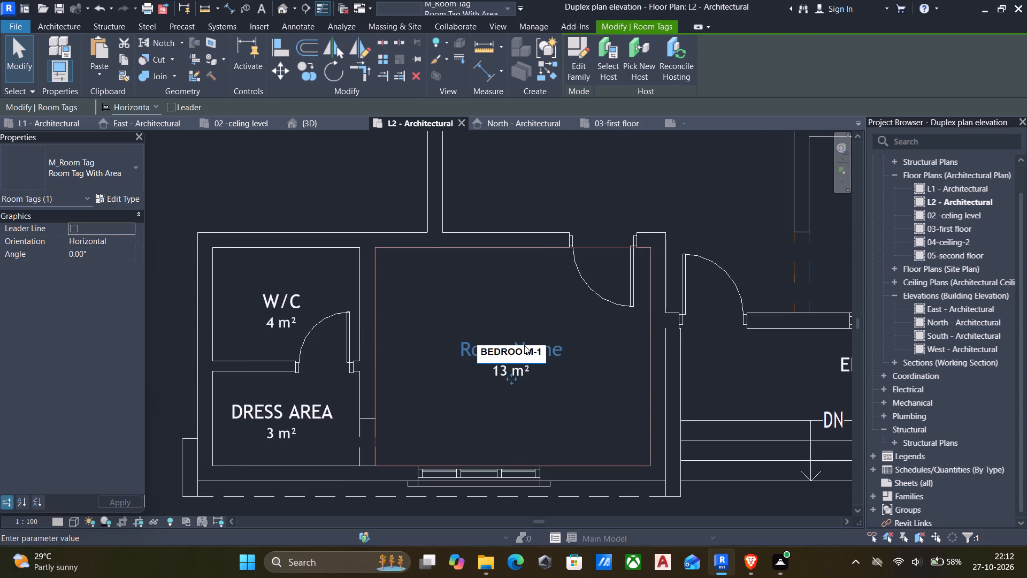
{"action": "left_click", "coordinate": [524, 345]}
{"action": "left_click", "coordinate": [535, 352]}
{"action": "key", "text": "Left"}
{"action": "key", "text": "Left"}
{"action": "key", "text": "BackSpace"}
{"action": "left_click", "coordinate": [390, 202]}
Examine the L2 room layout, check the 03-first floor plan against it, and return to the L2 plan.
{"action": "scroll", "coordinate": [437, 326], "scroll_direction": "down", "scroll_amount": 4}
{"action": "middle_click_drag", "start_coordinate": [475, 359], "coordinate": [457, 377]}
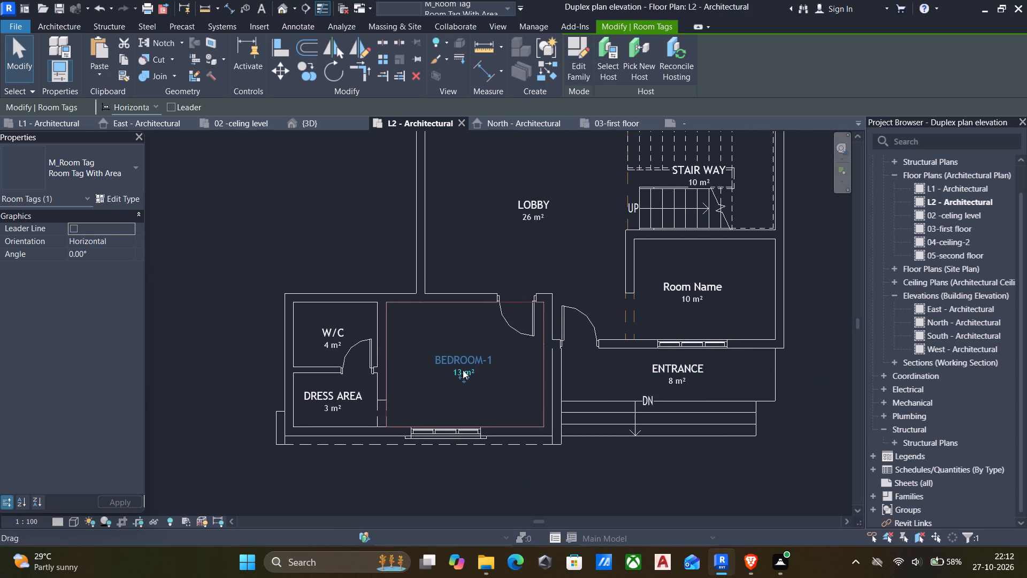
{"action": "middle_click_drag", "start_coordinate": [469, 361], "coordinate": [446, 420]}
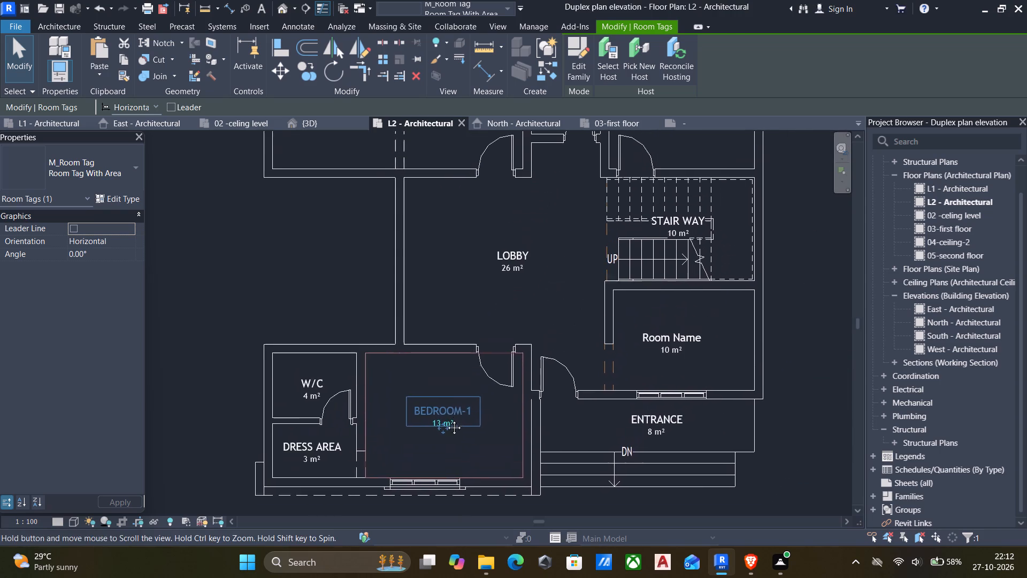
{"action": "middle_click_drag", "start_coordinate": [446, 420], "coordinate": [444, 423]}
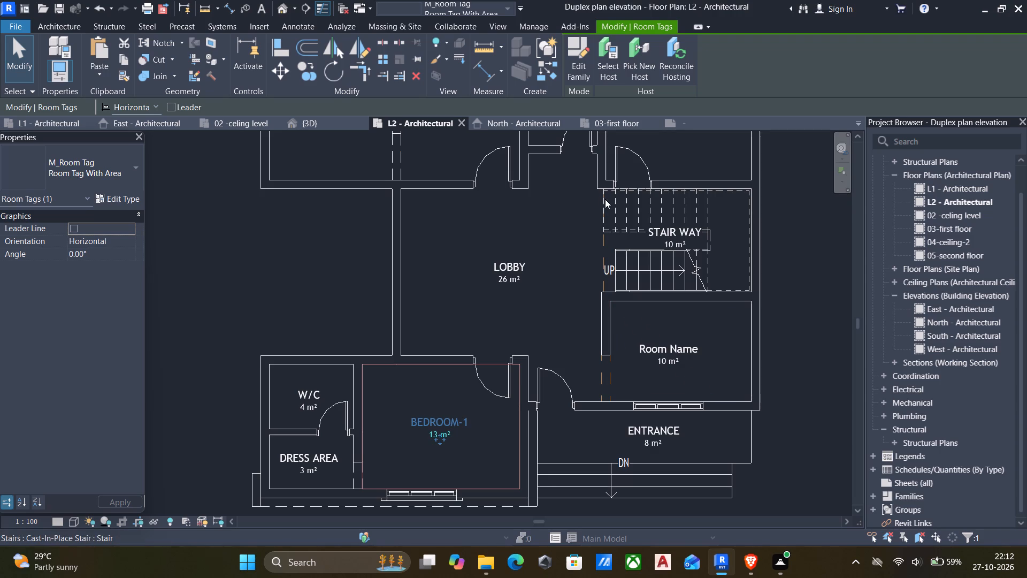
{"action": "middle_click_drag", "start_coordinate": [599, 220], "coordinate": [598, 264]}
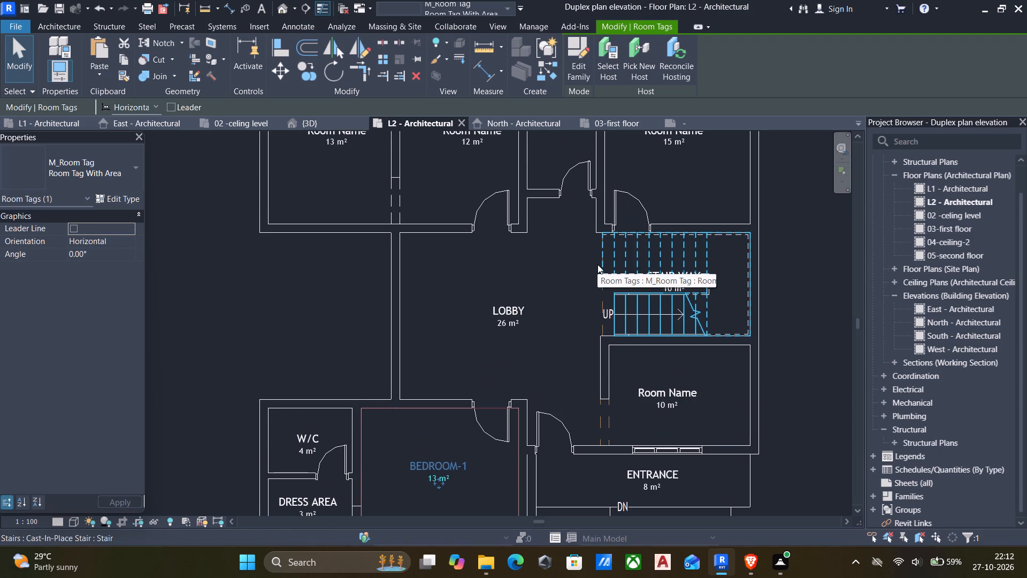
{"action": "scroll", "coordinate": [598, 250], "scroll_direction": "down", "scroll_amount": 5}
{"action": "scroll", "coordinate": [577, 309], "scroll_direction": "down", "scroll_amount": 1}
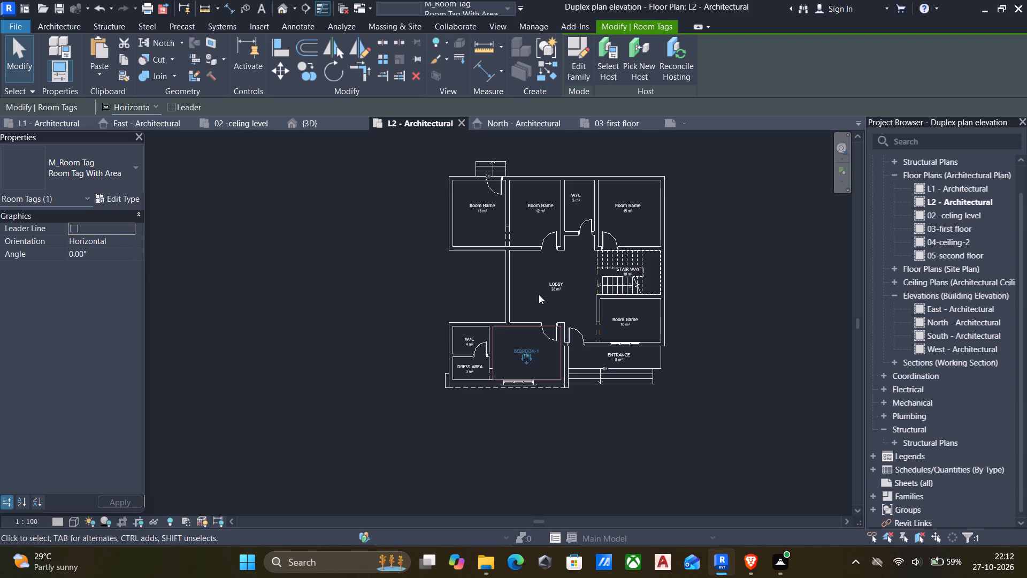
{"action": "scroll", "coordinate": [675, 284], "scroll_direction": "up", "scroll_amount": 5}
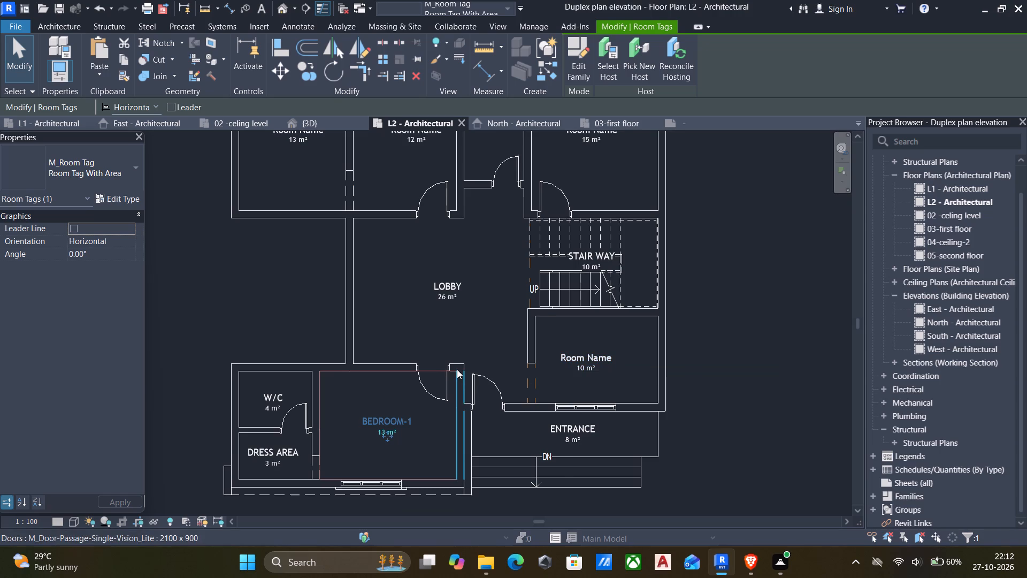
{"action": "scroll", "coordinate": [457, 369], "scroll_direction": "up", "scroll_amount": 1}
{"action": "scroll", "coordinate": [612, 421], "scroll_direction": "down", "scroll_amount": 2}
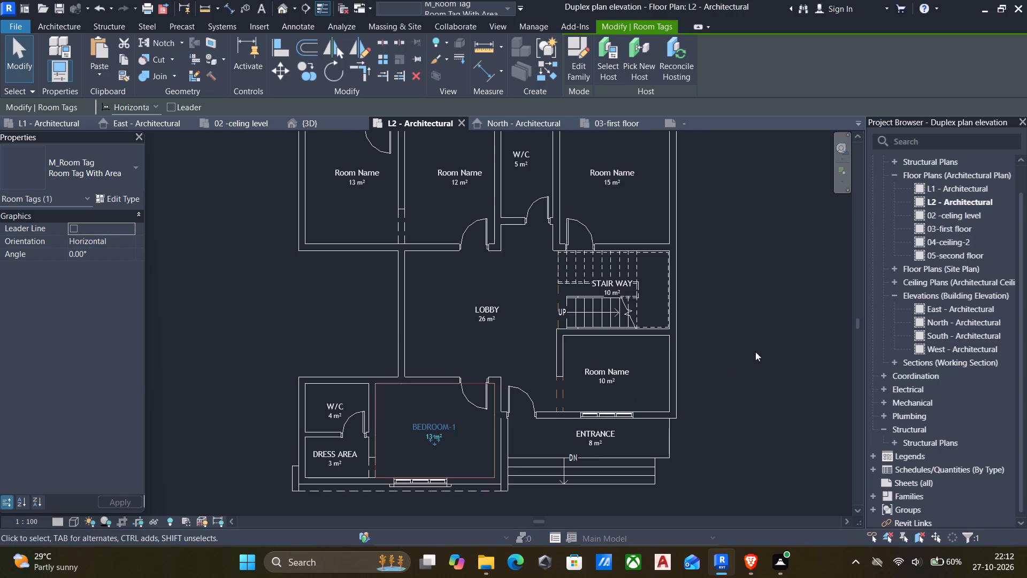
{"action": "double_click", "coordinate": [923, 226]}
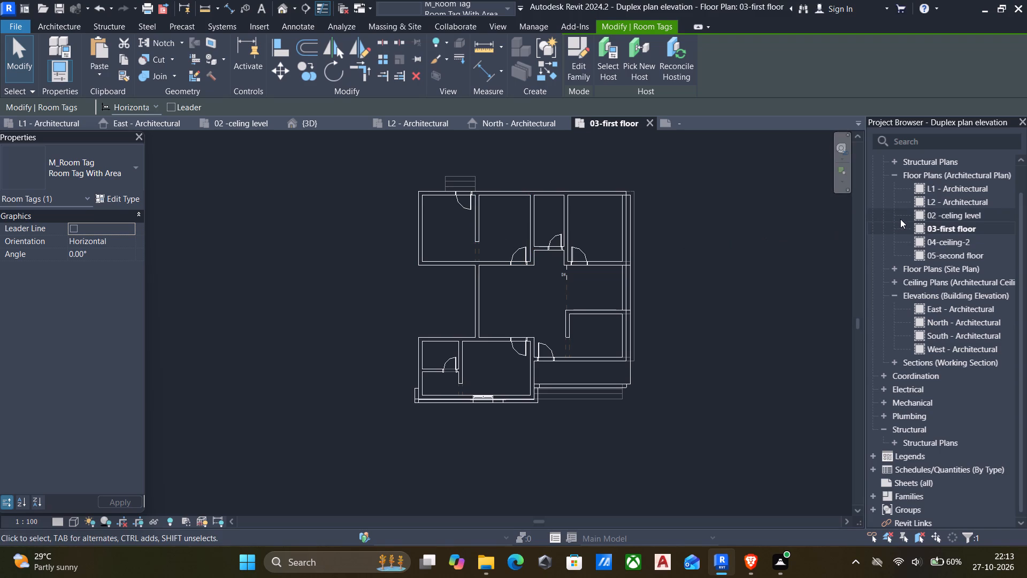
{"action": "double_click", "coordinate": [916, 203]}
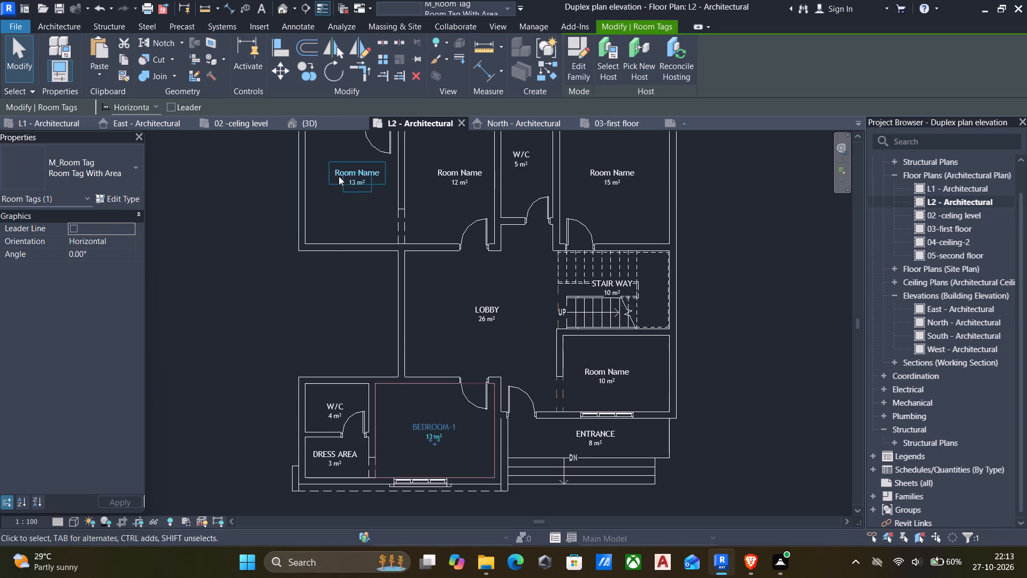
Rename the 13 m² room by the rear steps, in the plan's upper-left corner, as KITCHEN.
{"action": "left_click", "coordinate": [346, 176]}
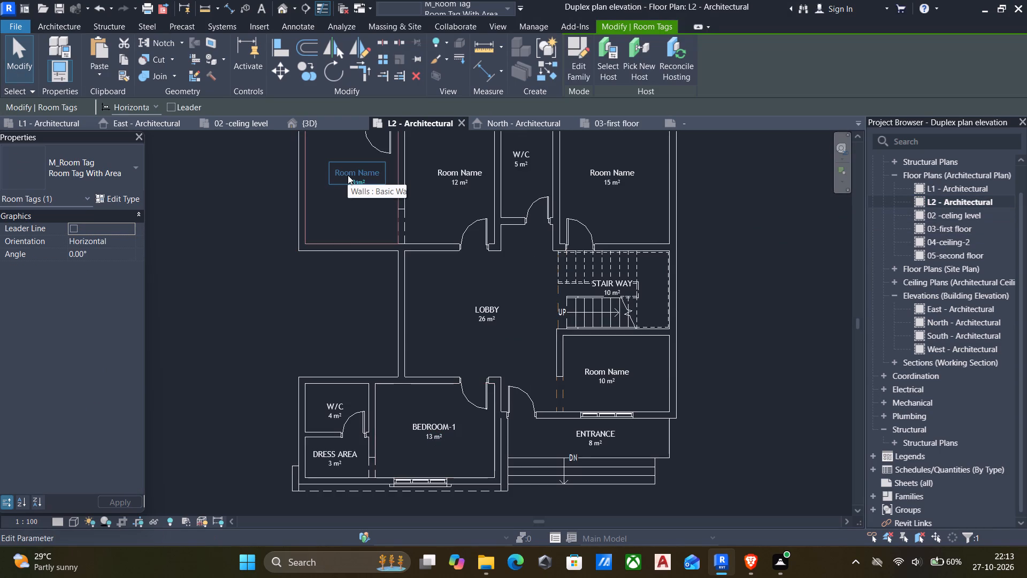
{"action": "middle_click_drag", "start_coordinate": [348, 178], "coordinate": [355, 249]}
{"action": "scroll", "coordinate": [367, 226], "scroll_direction": "up", "scroll_amount": 2}
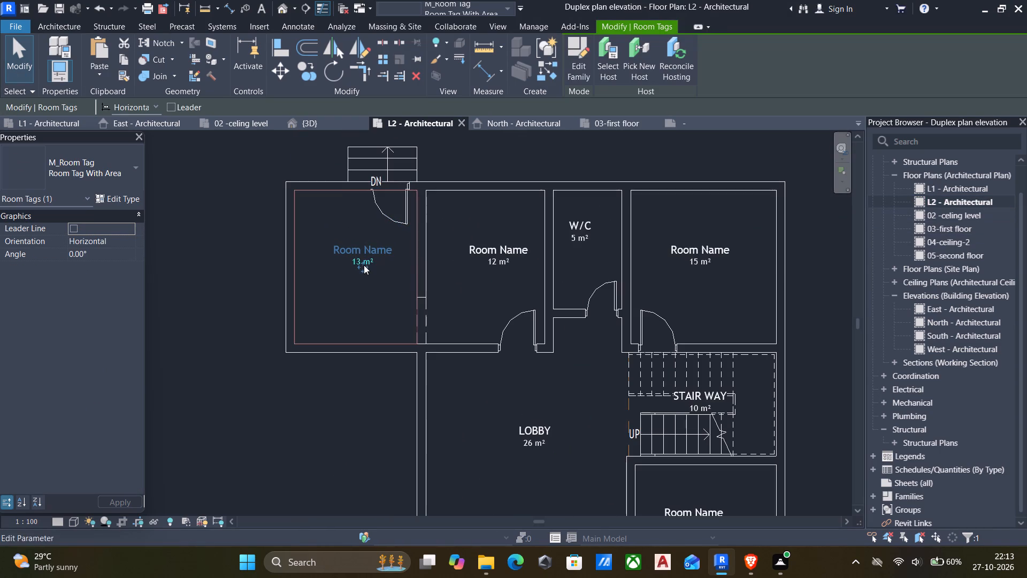
{"action": "left_click", "coordinate": [359, 255]}
{"action": "type", "text": "KITCHEN"}
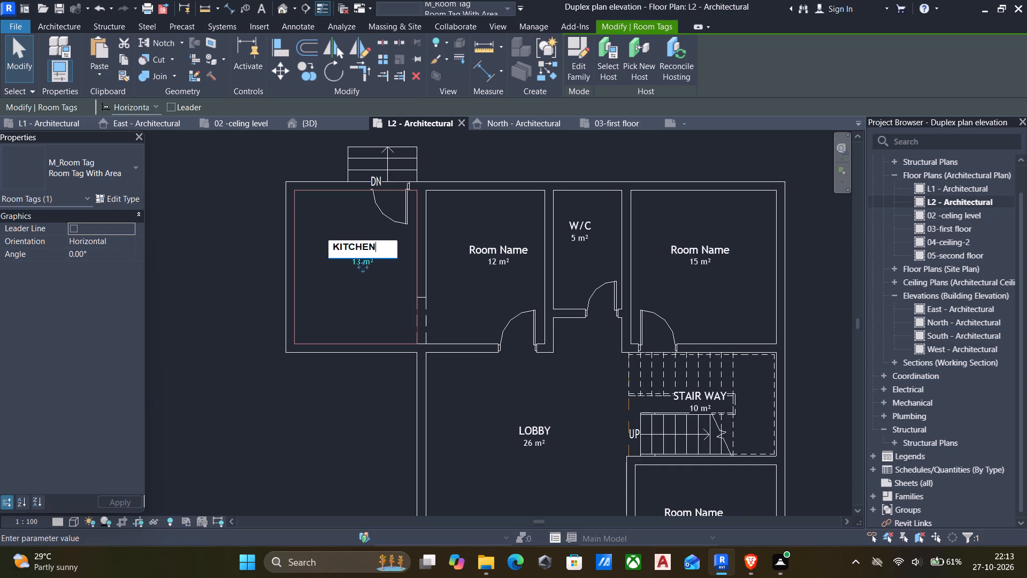
{"action": "left_click", "coordinate": [304, 416]}
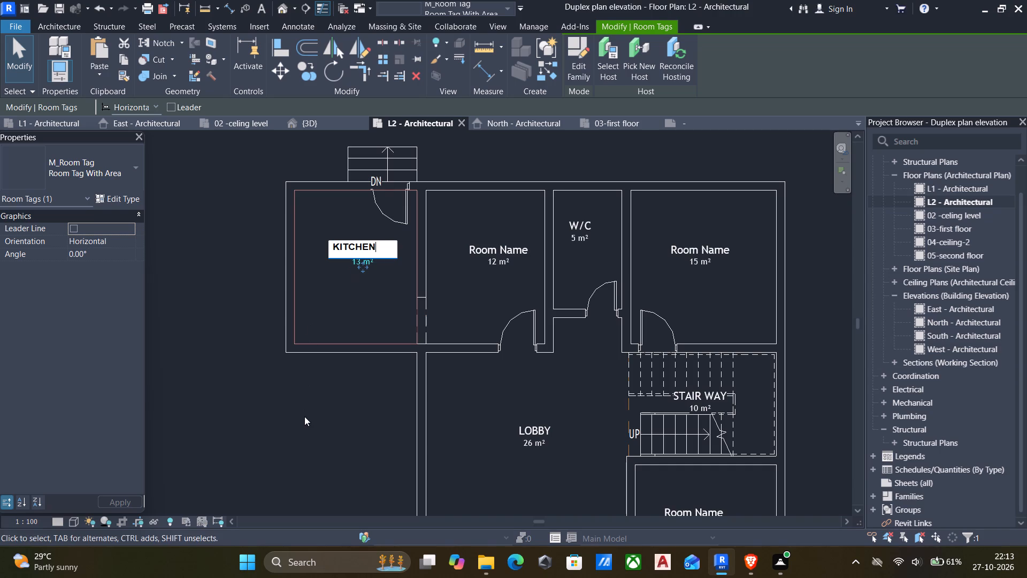
Rename the 12 m² room between the 13 m² kitchen and the 5 m² W/C as KITCHEN.
{"action": "left_click", "coordinate": [495, 240]}
{"action": "left_click", "coordinate": [480, 240]}
{"action": "type", "text": "KITCHEN"}
{"action": "left_click", "coordinate": [369, 409]}
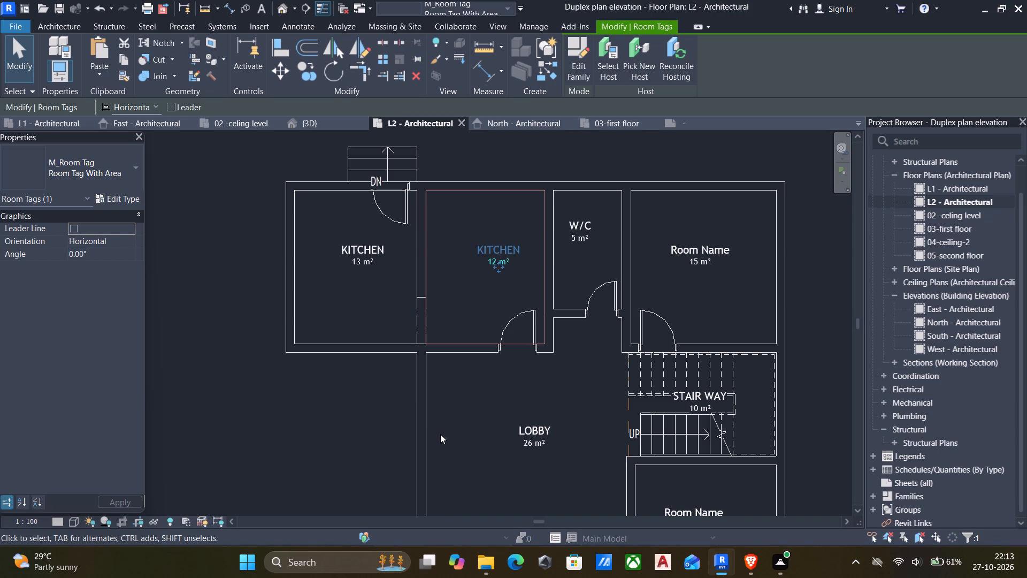
Rename the central 26 m² LOBBY room as DINING.
{"action": "scroll", "coordinate": [430, 447], "scroll_direction": "down", "scroll_amount": 5}
{"action": "middle_click_drag", "start_coordinate": [428, 448], "coordinate": [436, 402]}
{"action": "scroll", "coordinate": [436, 402], "scroll_direction": "up", "scroll_amount": 1}
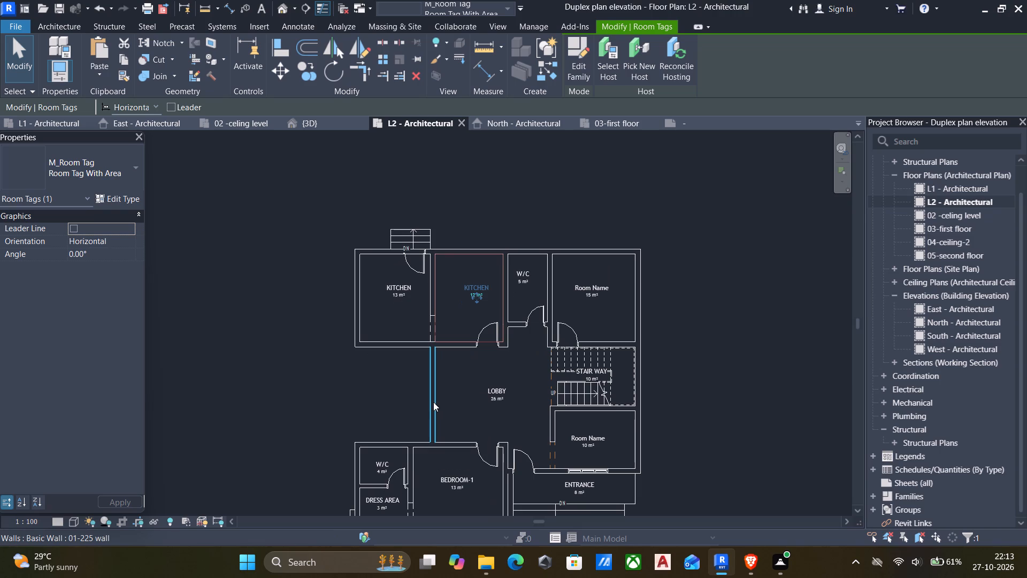
{"action": "scroll", "coordinate": [494, 400], "scroll_direction": "up", "scroll_amount": 4}
{"action": "double_click", "coordinate": [505, 379]}
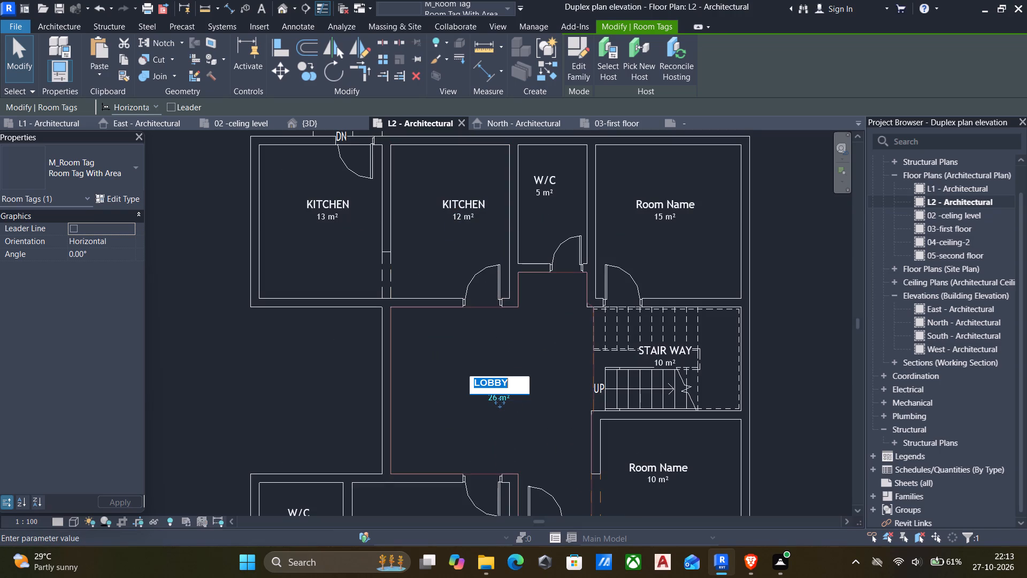
{"action": "key", "text": "b"}
{"action": "key", "text": "BackSpace"}
{"action": "type", "text": "DINING"}
{"action": "left_click", "coordinate": [419, 412]}
Rename the 10 m² room between the stairway and the entrance as LIVING.
{"action": "scroll", "coordinate": [521, 512], "scroll_direction": "down", "scroll_amount": 1}
{"action": "middle_click_drag", "start_coordinate": [521, 512], "coordinate": [518, 412]}
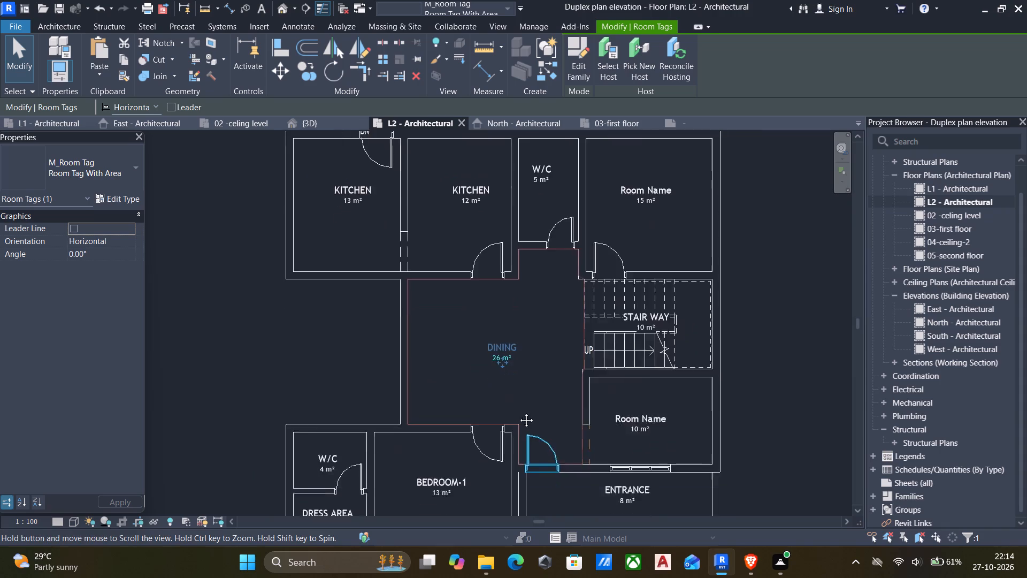
{"action": "middle_click_drag", "start_coordinate": [518, 412], "coordinate": [515, 363]}
{"action": "scroll", "coordinate": [657, 421], "scroll_direction": "up", "scroll_amount": 2}
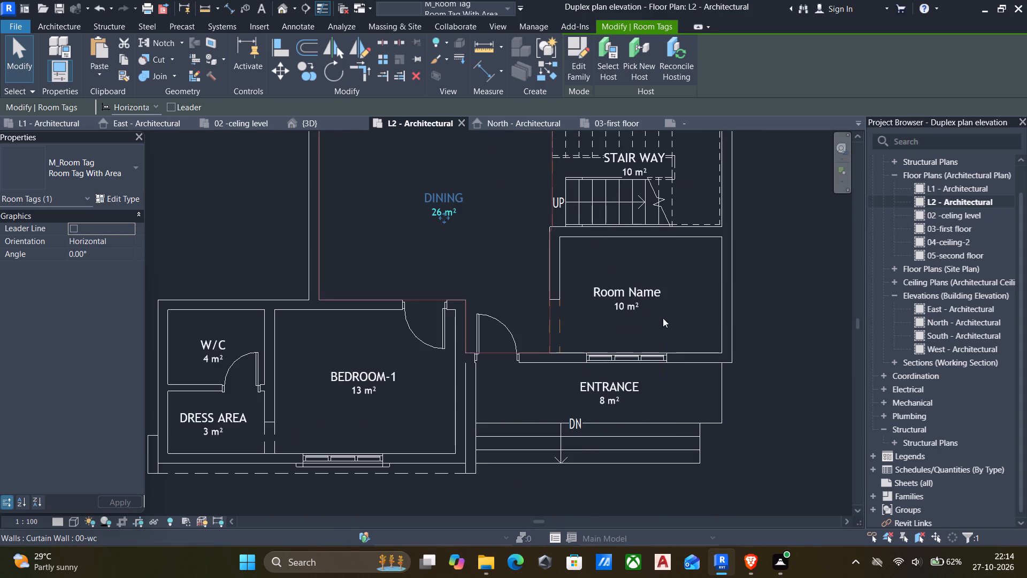
{"action": "left_click", "coordinate": [643, 287]}
{"action": "left_click", "coordinate": [643, 287]}
{"action": "type", "text": "LIB"}
{"action": "key", "text": "BackSpace"}
{"action": "type", "text": "VIH"}
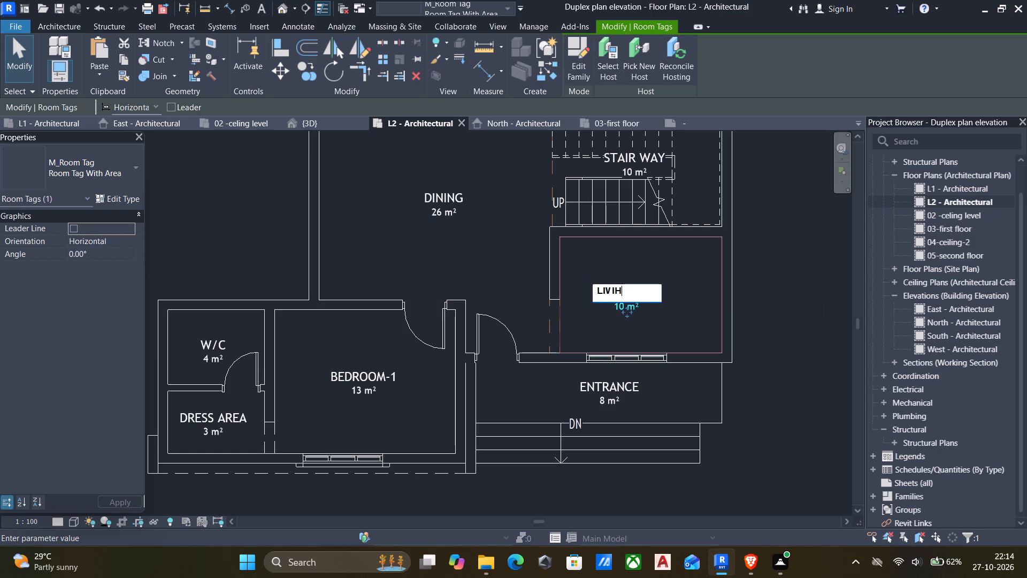
{"action": "key", "text": "BackSpace"}
{"action": "type", "text": "NG"}
{"action": "left_click", "coordinate": [533, 277]}
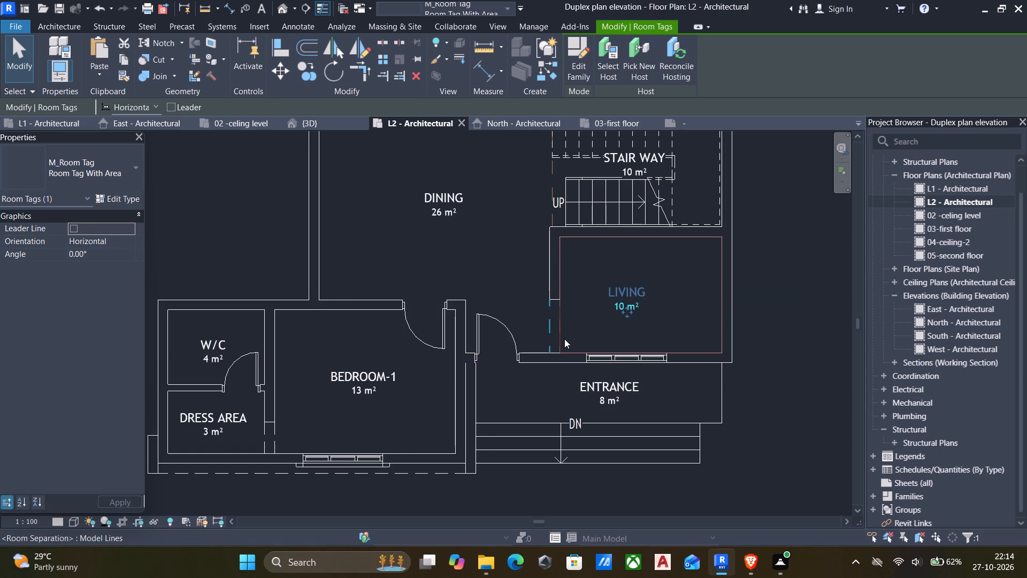
Look over the room names on the L2 plan and open the 3D view of the duplex.
{"action": "scroll", "coordinate": [564, 339], "scroll_direction": "down", "scroll_amount": 3}
{"action": "scroll", "coordinate": [643, 333], "scroll_direction": "up", "scroll_amount": 4}
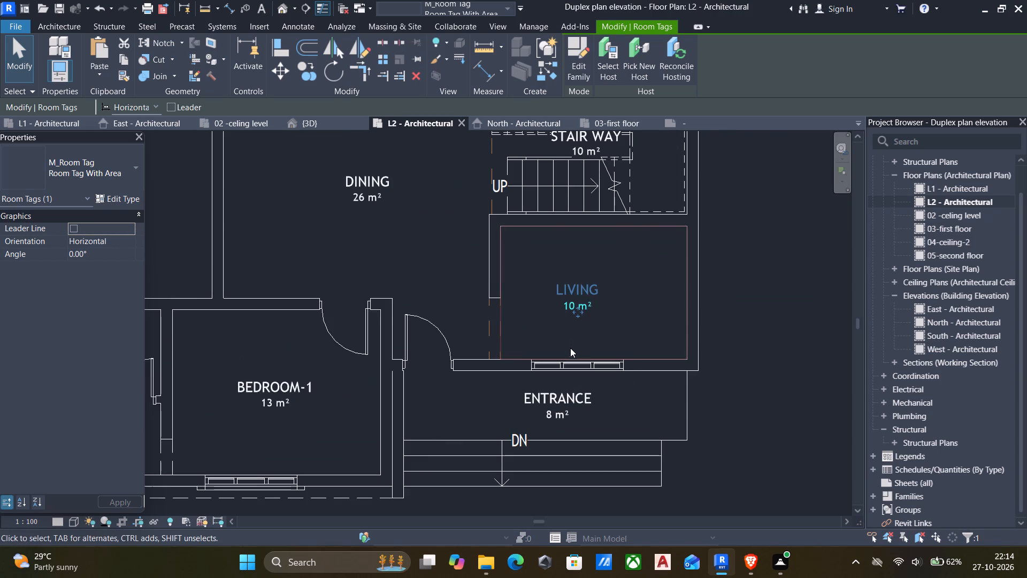
{"action": "middle_click_drag", "start_coordinate": [570, 356], "coordinate": [708, 365]}
{"action": "scroll", "coordinate": [570, 356], "scroll_direction": "down", "scroll_amount": 1}
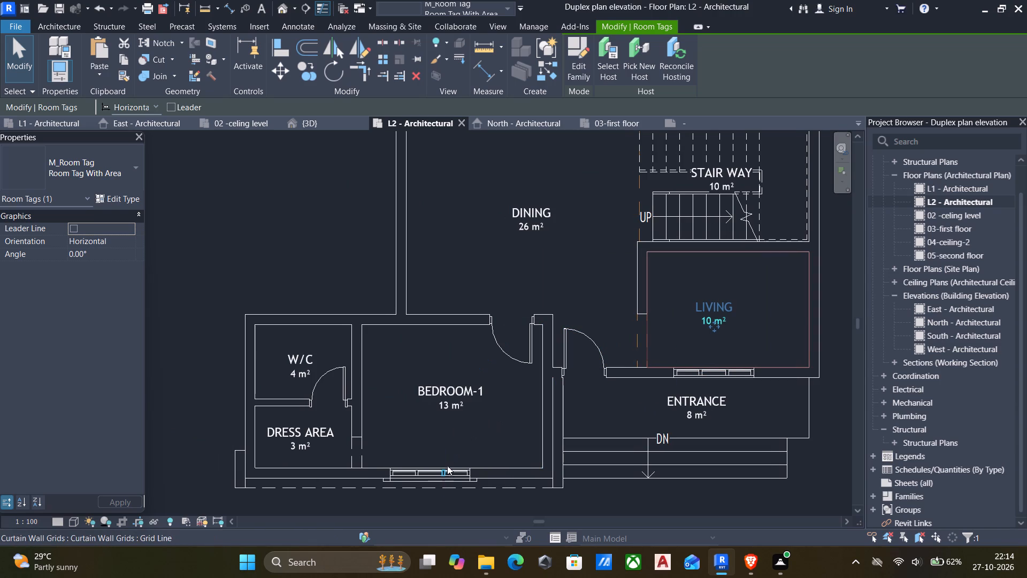
{"action": "scroll", "coordinate": [449, 464], "scroll_direction": "down", "scroll_amount": 3}
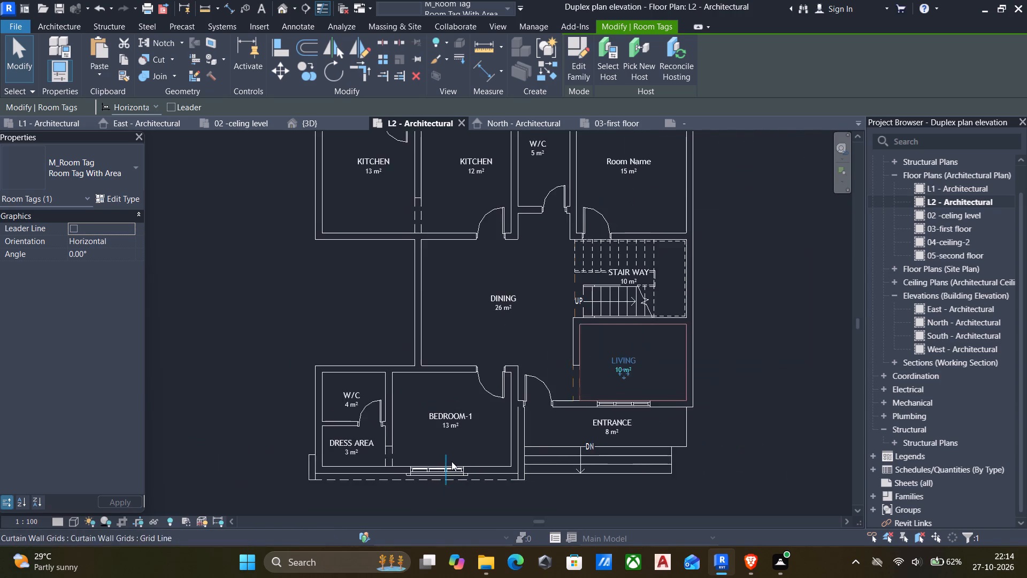
{"action": "middle_click_drag", "start_coordinate": [450, 461], "coordinate": [402, 492]}
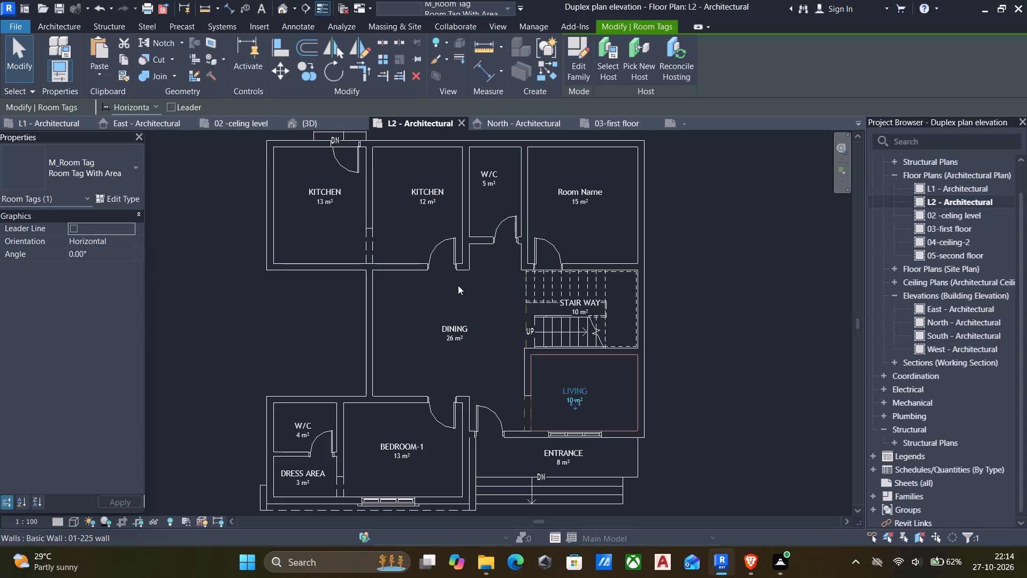
{"action": "middle_click_drag", "start_coordinate": [458, 288], "coordinate": [510, 295]}
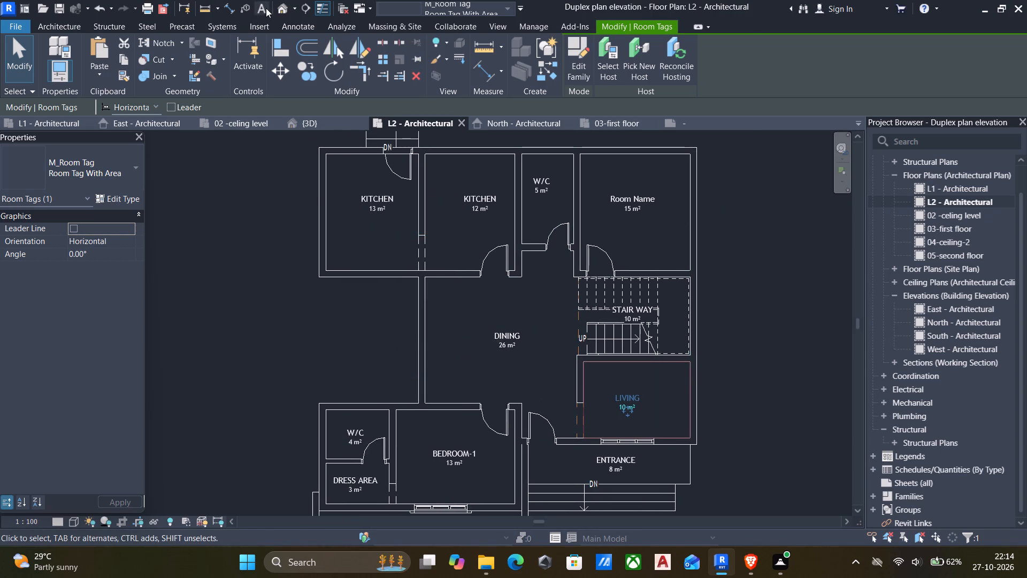
{"action": "left_click", "coordinate": [282, 11]}
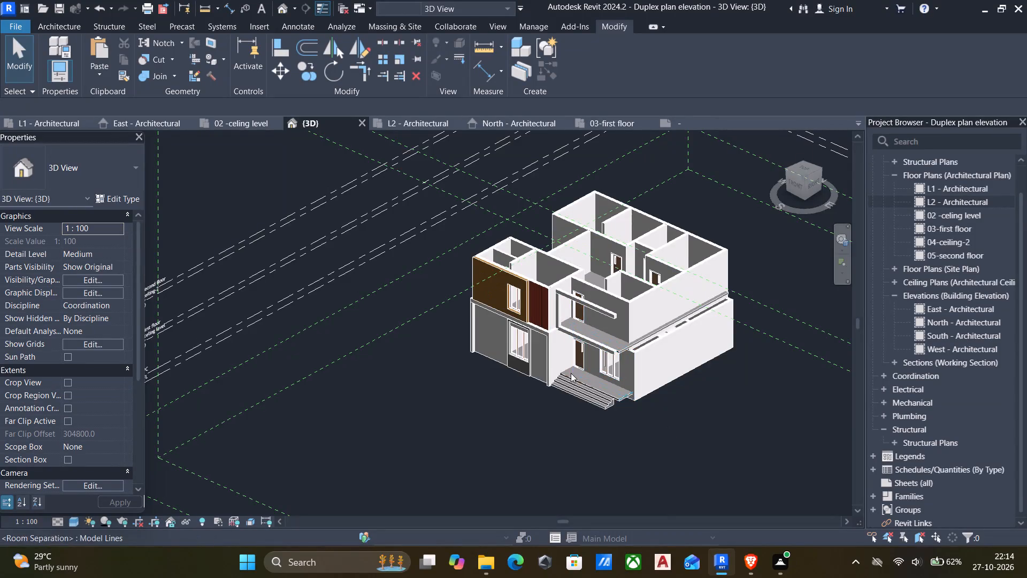
Examine the first-floor slab edge, balcony and stepped side walls of the duplex in 3D.
{"action": "scroll", "coordinate": [561, 364], "scroll_direction": "up", "scroll_amount": 4}
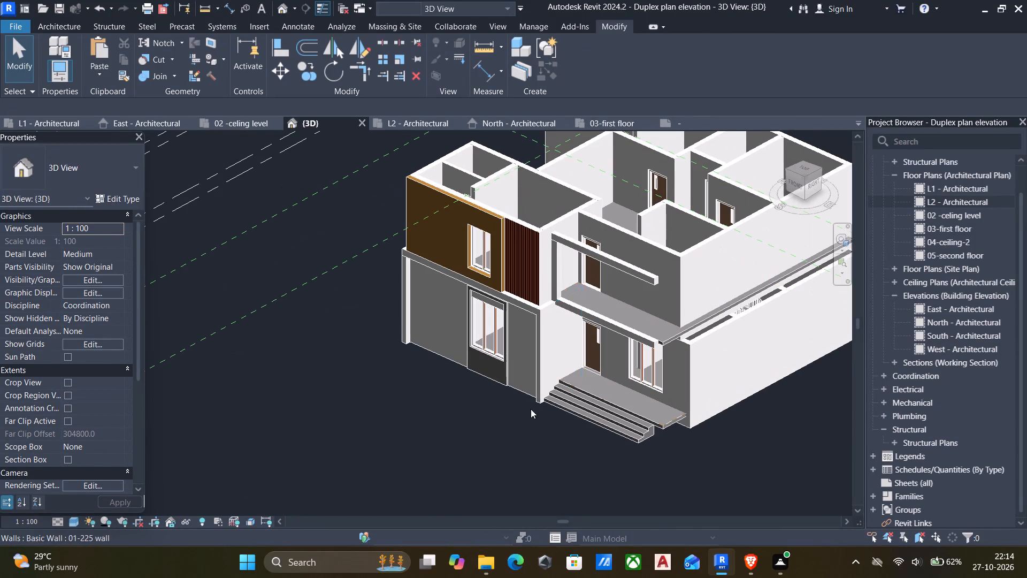
{"action": "scroll", "coordinate": [525, 419], "scroll_direction": "down", "scroll_amount": 4}
{"action": "middle_click_drag", "start_coordinate": [524, 420], "coordinate": [495, 467]}
{"action": "scroll", "coordinate": [544, 399], "scroll_direction": "up", "scroll_amount": 6}
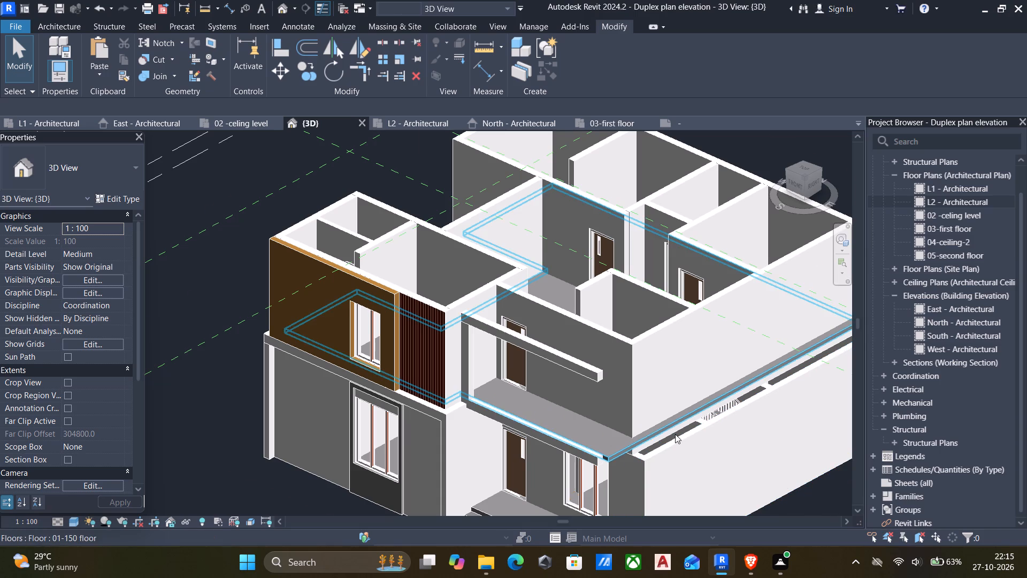
{"action": "scroll", "coordinate": [675, 434], "scroll_direction": "up", "scroll_amount": 6}
{"action": "scroll", "coordinate": [637, 410], "scroll_direction": "down", "scroll_amount": 6}
{"action": "middle_click_drag", "start_coordinate": [637, 409], "coordinate": [654, 417], "text": "shift"}
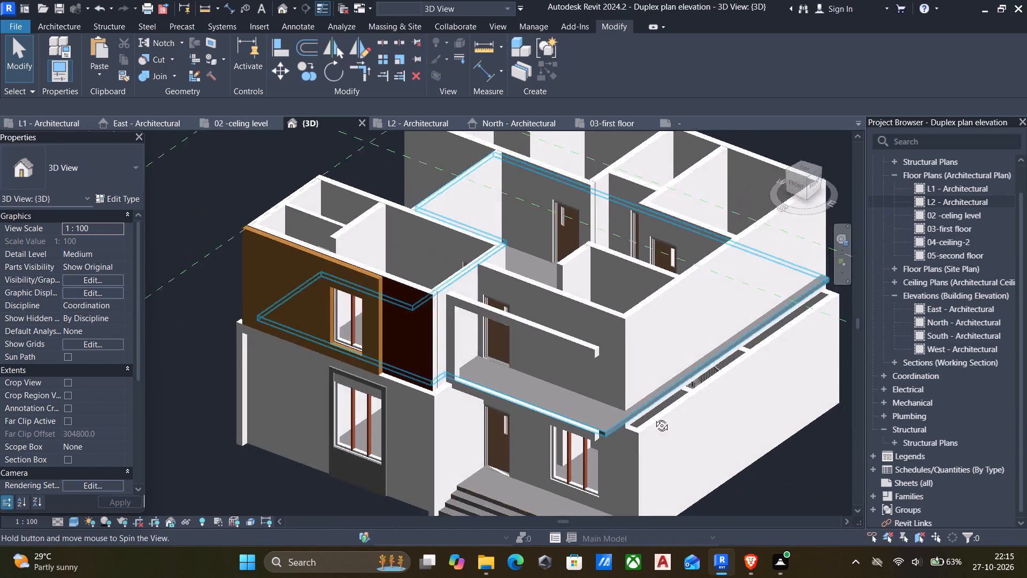
{"action": "middle_click_drag", "start_coordinate": [654, 417], "coordinate": [641, 473], "text": "shift"}
Open the 01-150 floor's boundary sketch on the L2 plan, check its edge line beside the stairway, and finish the sketch.
{"action": "left_click", "coordinate": [634, 433]}
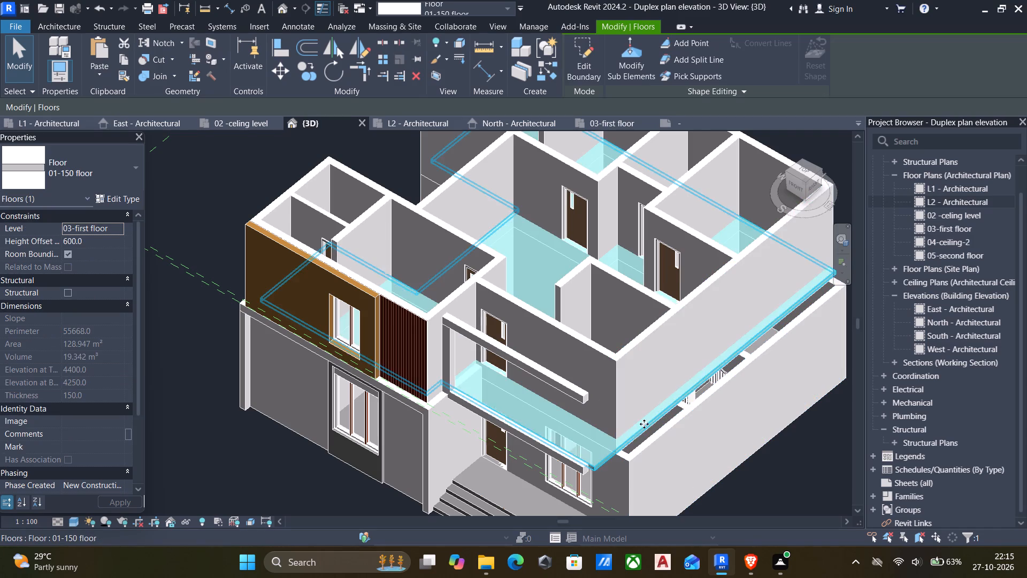
{"action": "left_click", "coordinate": [579, 55]}
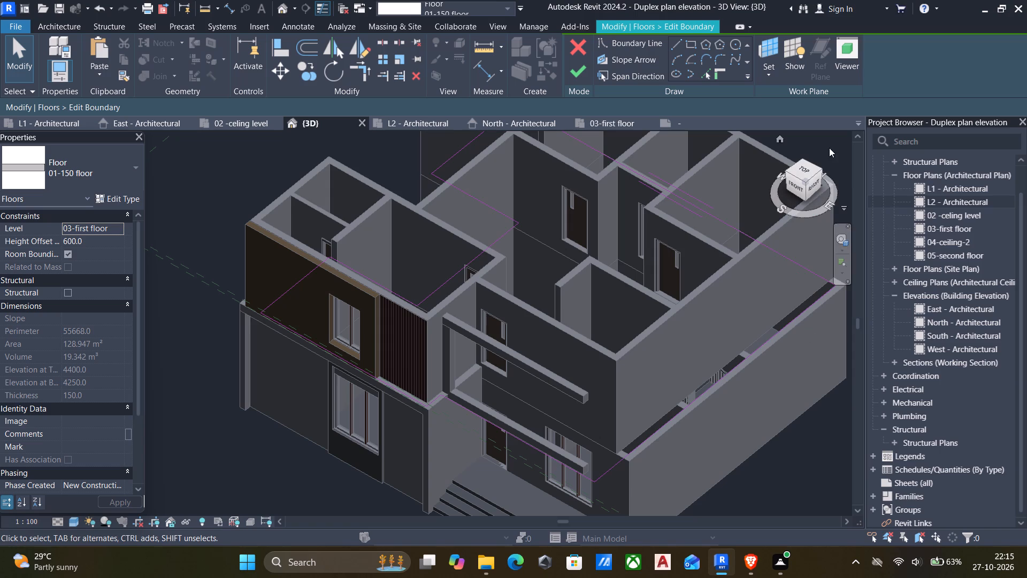
{"action": "double_click", "coordinate": [916, 204]}
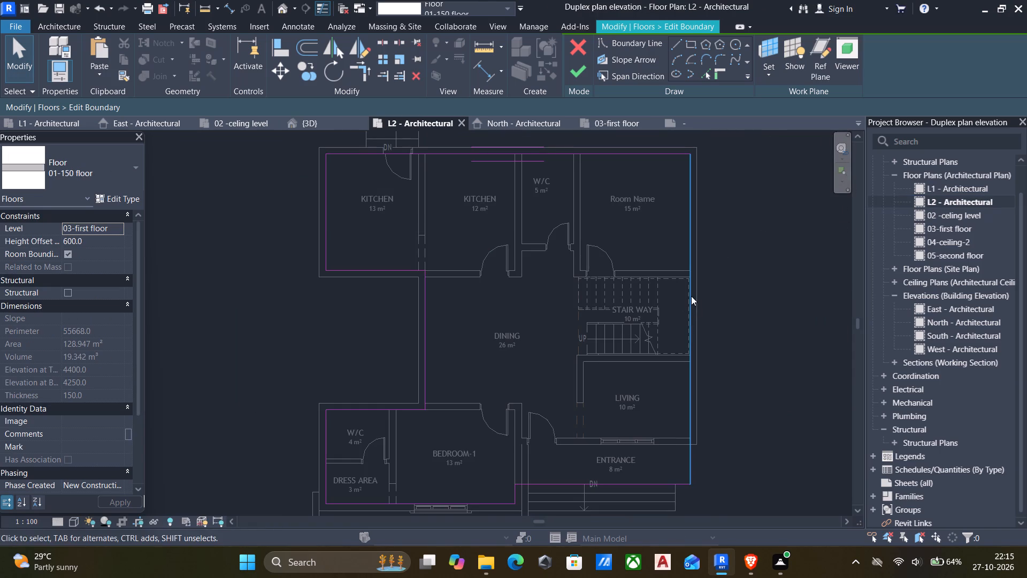
{"action": "scroll", "coordinate": [691, 295], "scroll_direction": "up", "scroll_amount": 4}
{"action": "left_click", "coordinate": [689, 293]}
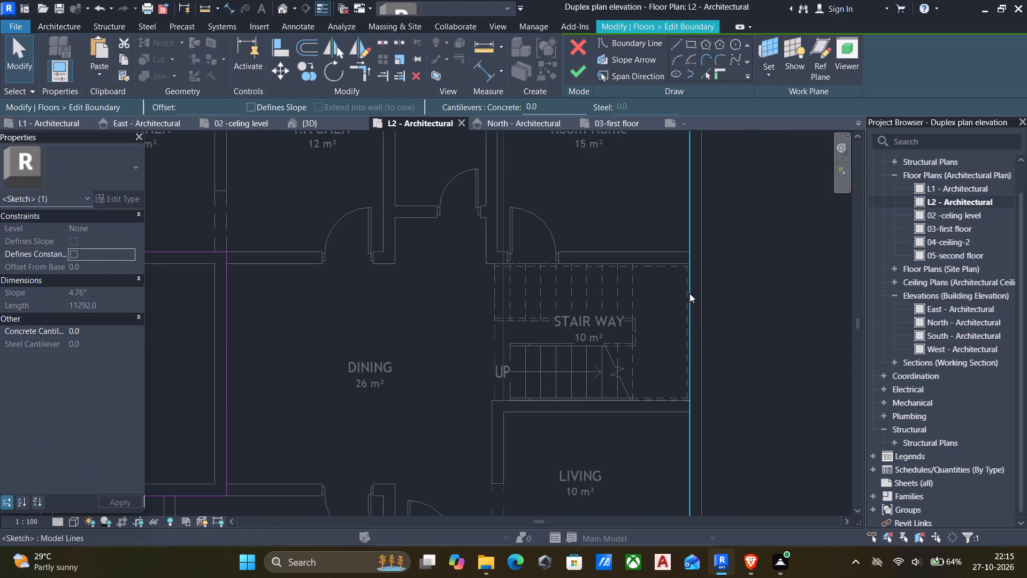
{"action": "scroll", "coordinate": [677, 286], "scroll_direction": "down", "scroll_amount": 5}
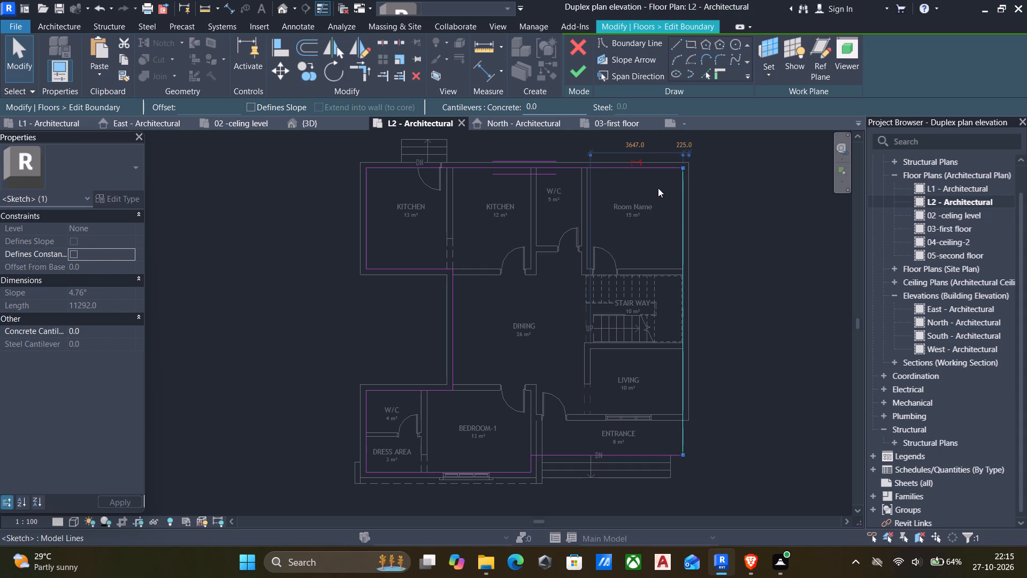
{"action": "left_click", "coordinate": [652, 200]}
{"action": "left_click", "coordinate": [572, 77]}
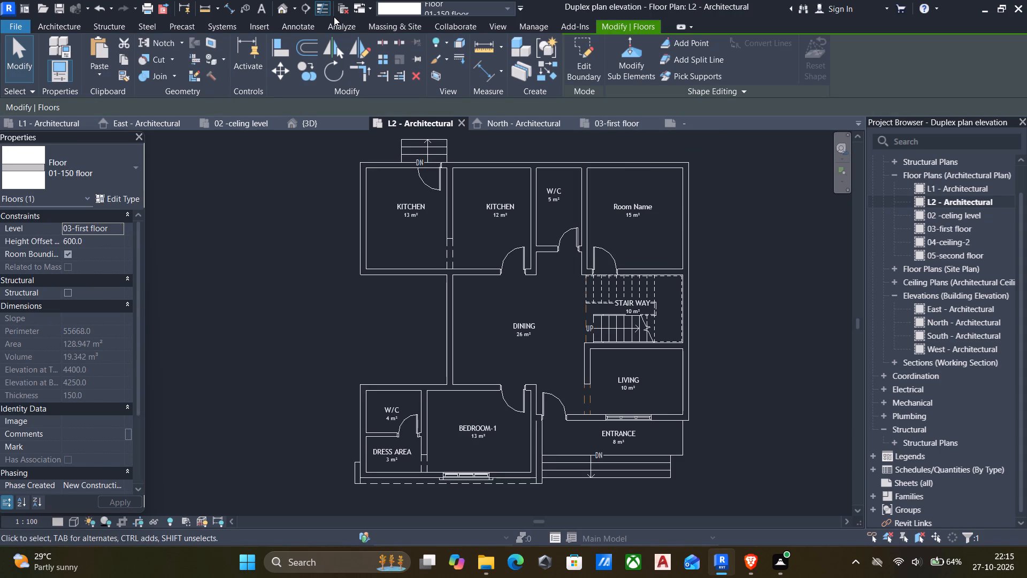
Return to the 3D view and examine the selected first-floor slab along the side wall from above and below.
{"action": "left_click", "coordinate": [289, 15]}
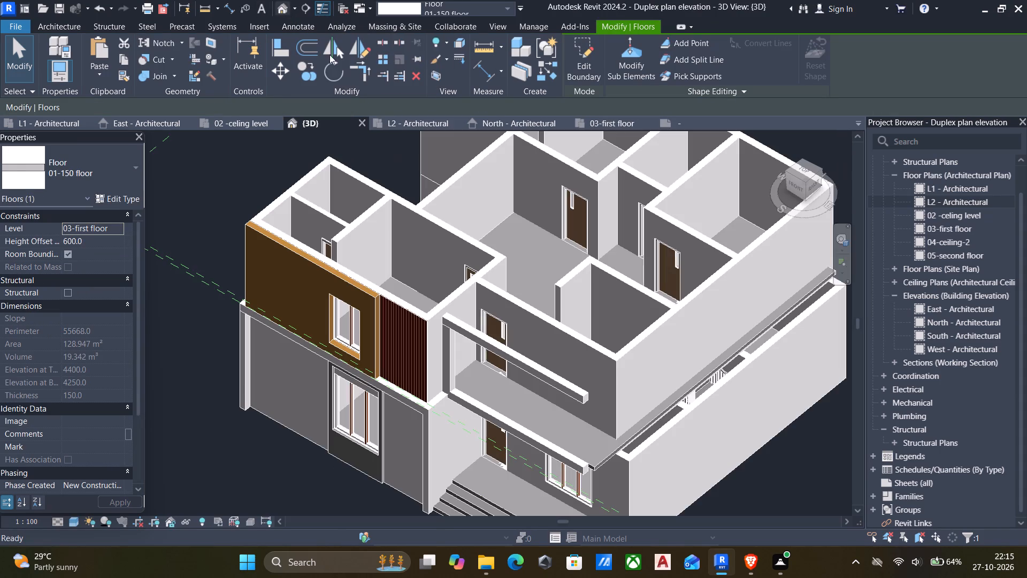
{"action": "scroll", "coordinate": [643, 425], "scroll_direction": "up", "scroll_amount": 3}
{"action": "left_click", "coordinate": [644, 425]}
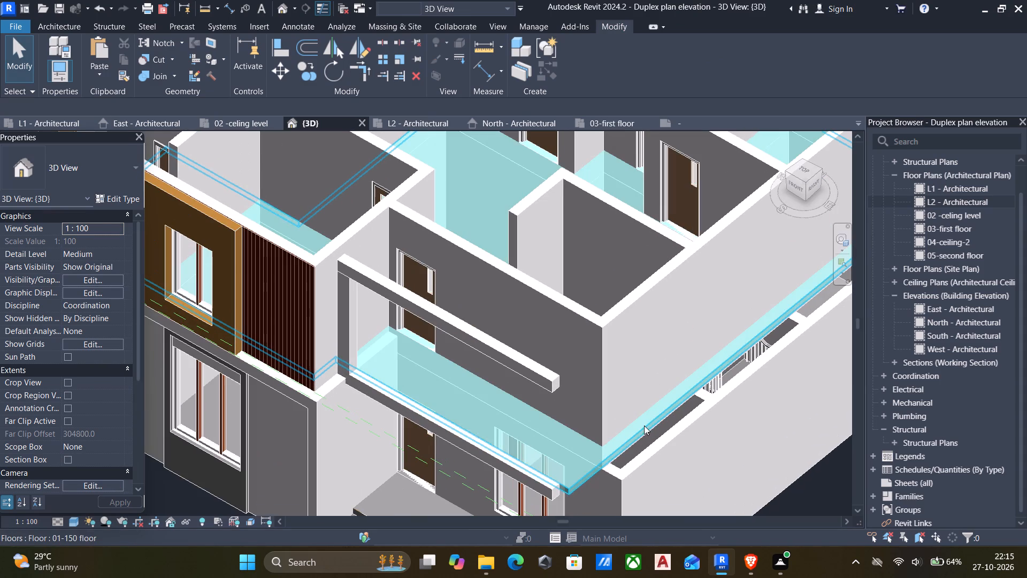
{"action": "scroll", "coordinate": [696, 369], "scroll_direction": "down", "scroll_amount": 5}
{"action": "middle_click_drag", "start_coordinate": [685, 349], "coordinate": [673, 305]}
{"action": "scroll", "coordinate": [667, 354], "scroll_direction": "up", "scroll_amount": 1}
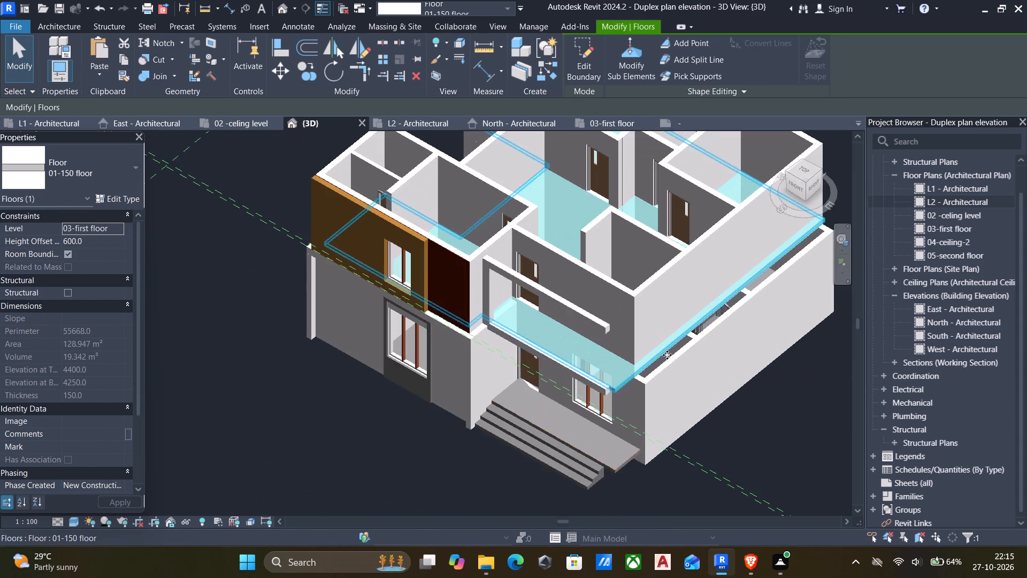
{"action": "scroll", "coordinate": [696, 392], "scroll_direction": "down", "scroll_amount": 1}
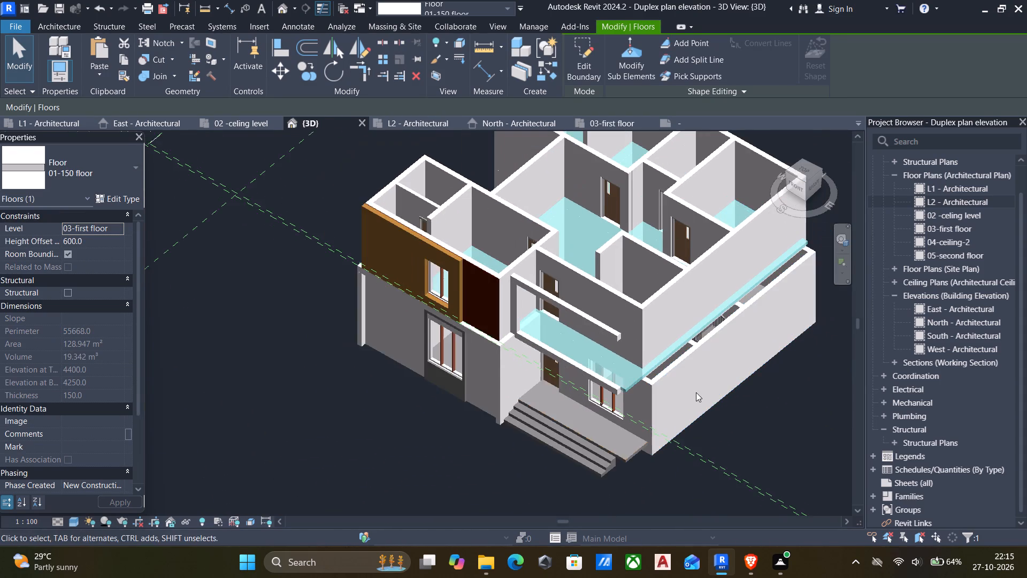
{"action": "scroll", "coordinate": [696, 392], "scroll_direction": "down", "scroll_amount": 1}
{"action": "middle_click_drag", "start_coordinate": [696, 392], "coordinate": [696, 378]}
{"action": "middle_click_drag", "start_coordinate": [698, 366], "coordinate": [706, 319], "text": "shift"}
{"action": "middle_click_drag", "start_coordinate": [709, 299], "coordinate": [699, 116], "text": "shift"}
{"action": "middle_click", "coordinate": [693, 84], "text": "shift"}
{"action": "middle_click_drag", "start_coordinate": [692, 81], "coordinate": [684, 66], "text": "shift"}
{"action": "middle_click_drag", "start_coordinate": [717, 384], "coordinate": [713, 385], "text": "shift"}
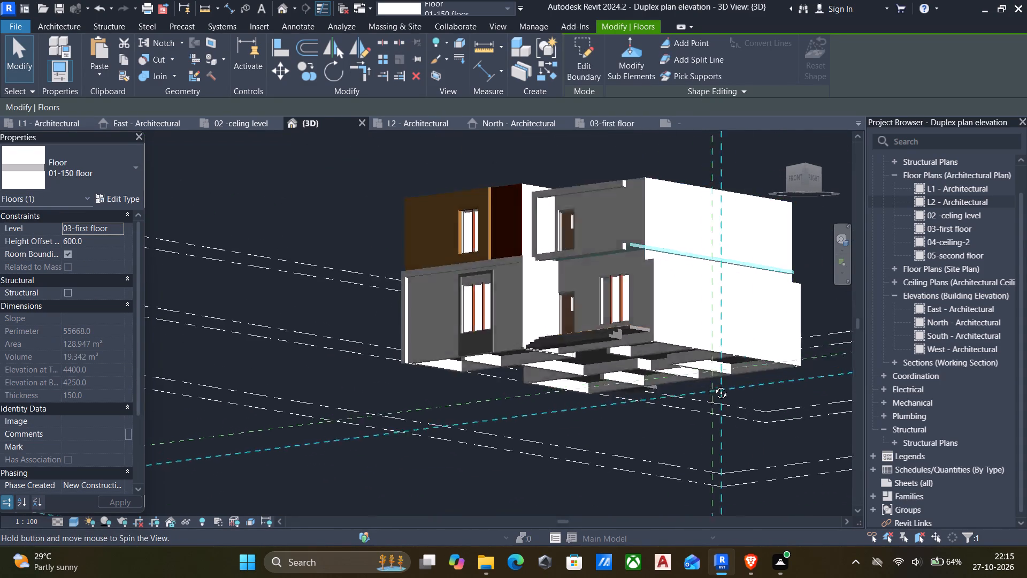
{"action": "middle_click_drag", "start_coordinate": [713, 385], "coordinate": [853, 286], "text": "shift"}
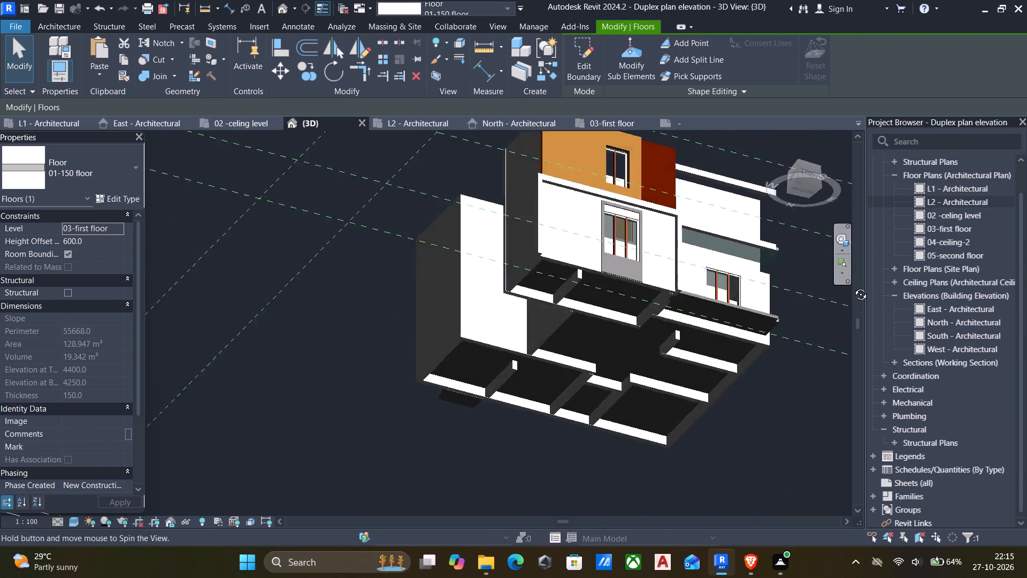
{"action": "middle_click_drag", "start_coordinate": [853, 286], "coordinate": [758, 572], "text": "shift"}
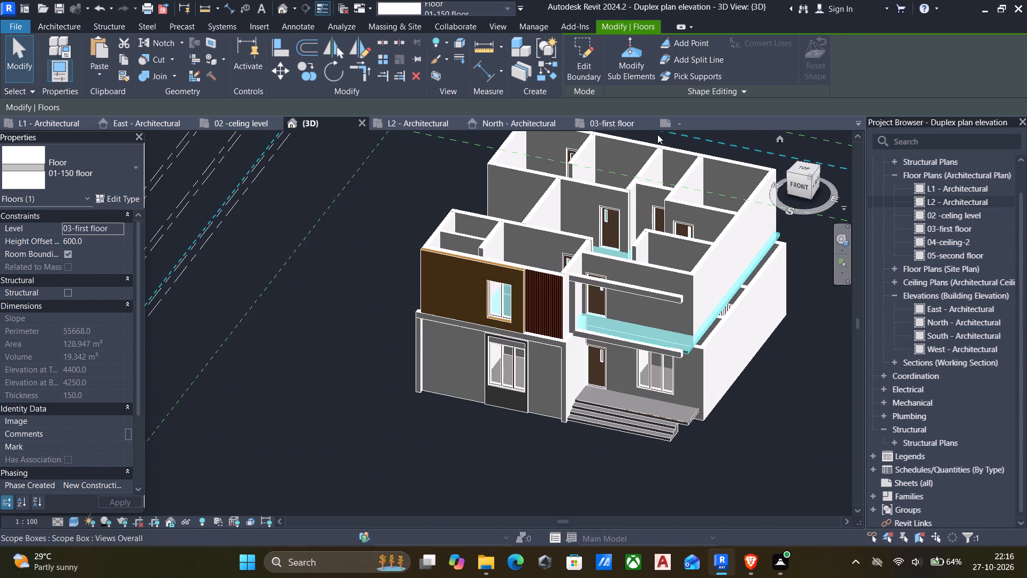
Reopen the first-floor slab's boundary sketch, check its east edge against the walls in top view, and finish the sketch.
{"action": "left_click", "coordinate": [574, 49]}
{"action": "scroll", "coordinate": [749, 296], "scroll_direction": "up", "scroll_amount": 5}
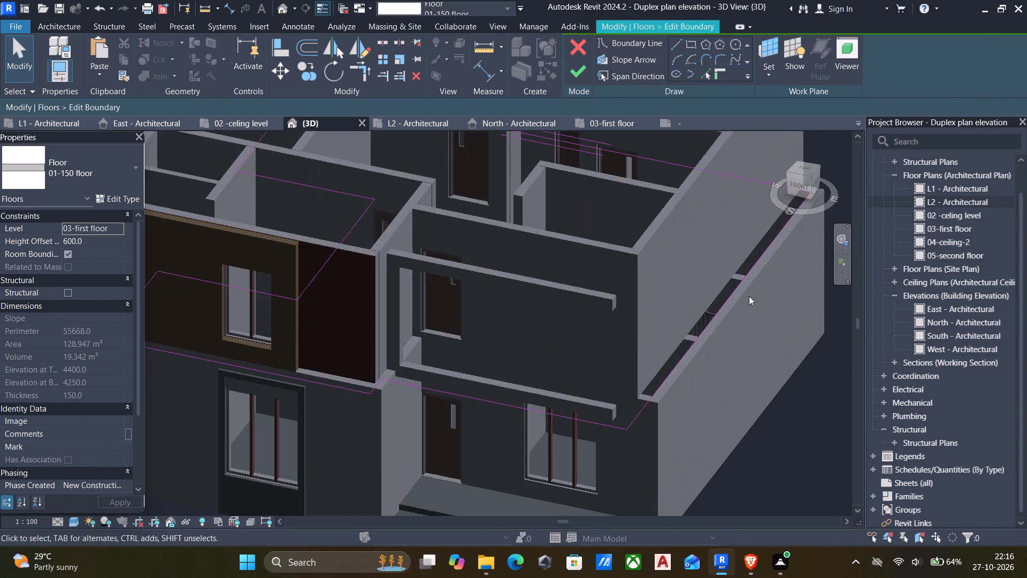
{"action": "scroll", "coordinate": [746, 279], "scroll_direction": "up", "scroll_amount": 3}
{"action": "scroll", "coordinate": [746, 279], "scroll_direction": "down", "scroll_amount": 3}
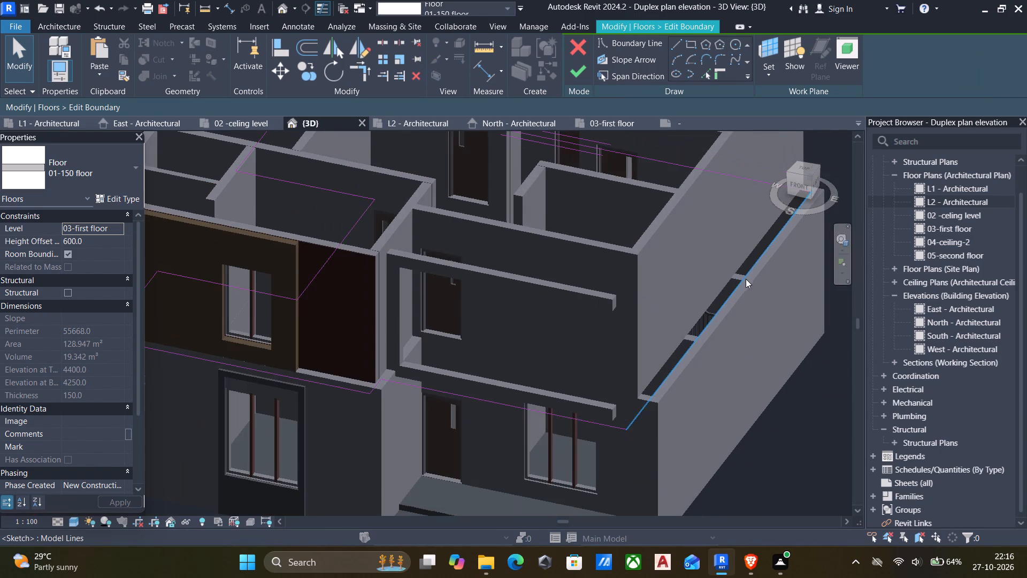
{"action": "left_click", "coordinate": [803, 172]}
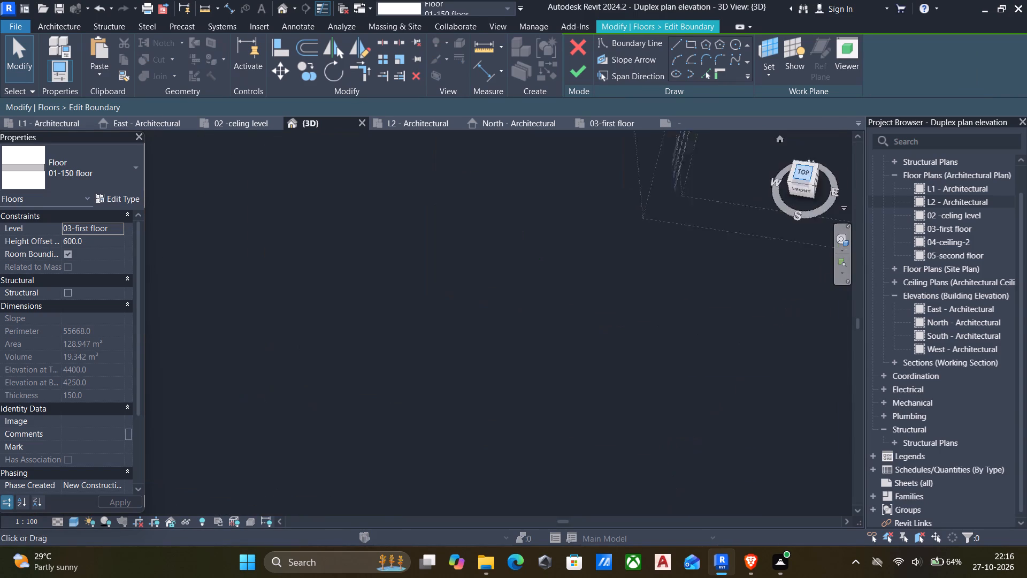
{"action": "scroll", "coordinate": [321, 336], "scroll_direction": "up", "scroll_amount": 5}
{"action": "scroll", "coordinate": [432, 342], "scroll_direction": "up", "scroll_amount": 5}
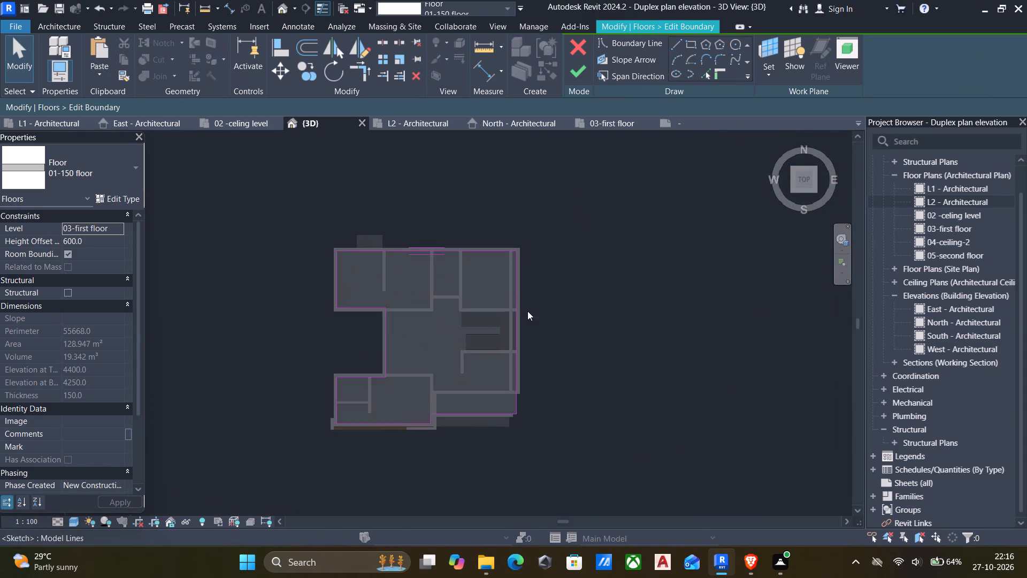
{"action": "scroll", "coordinate": [528, 311], "scroll_direction": "up", "scroll_amount": 5}
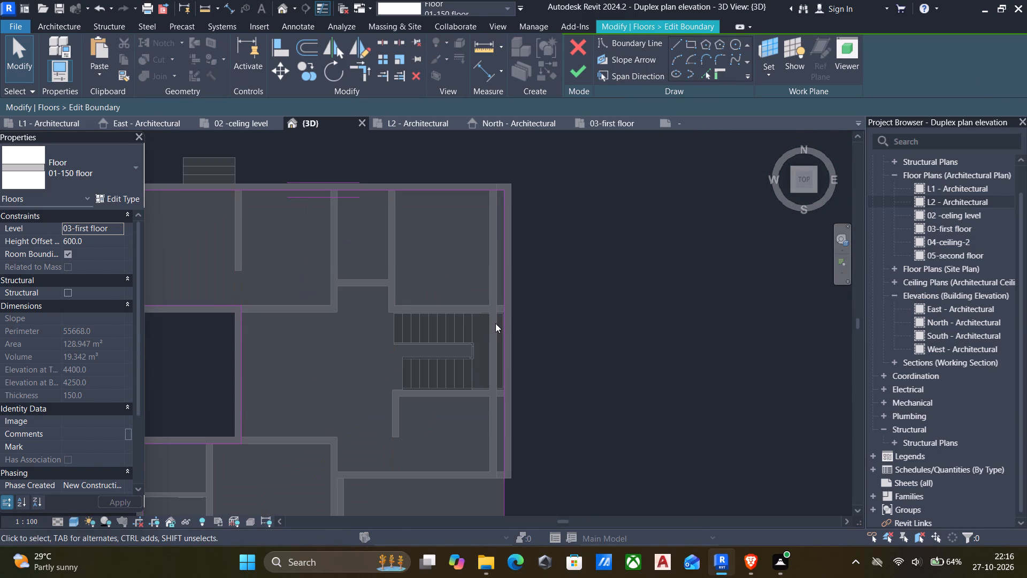
{"action": "left_click", "coordinate": [578, 78]}
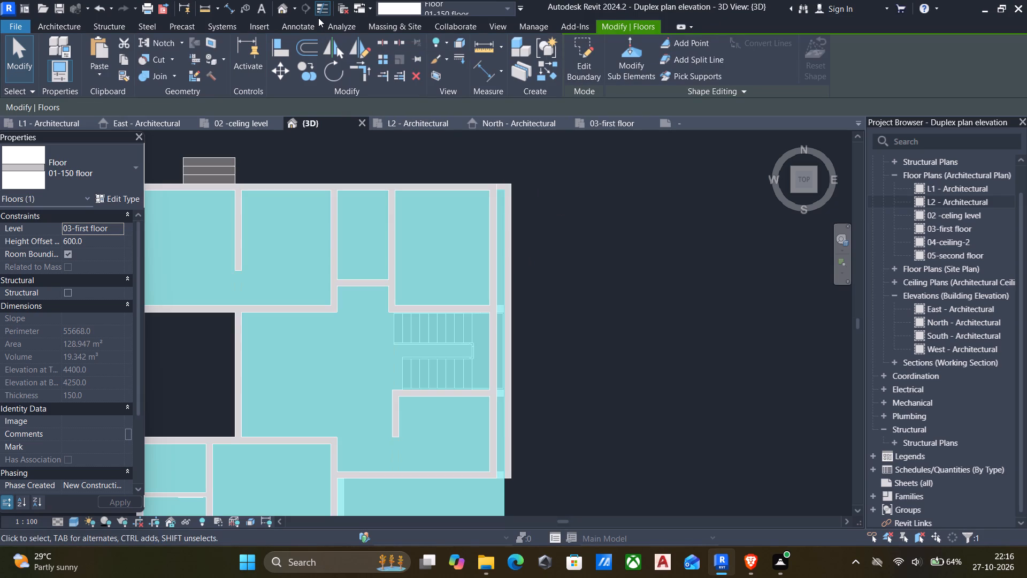
Examine the slab edge between the ground-floor and first-floor side walls closely from the east side in 3D.
{"action": "left_click", "coordinate": [279, 12]}
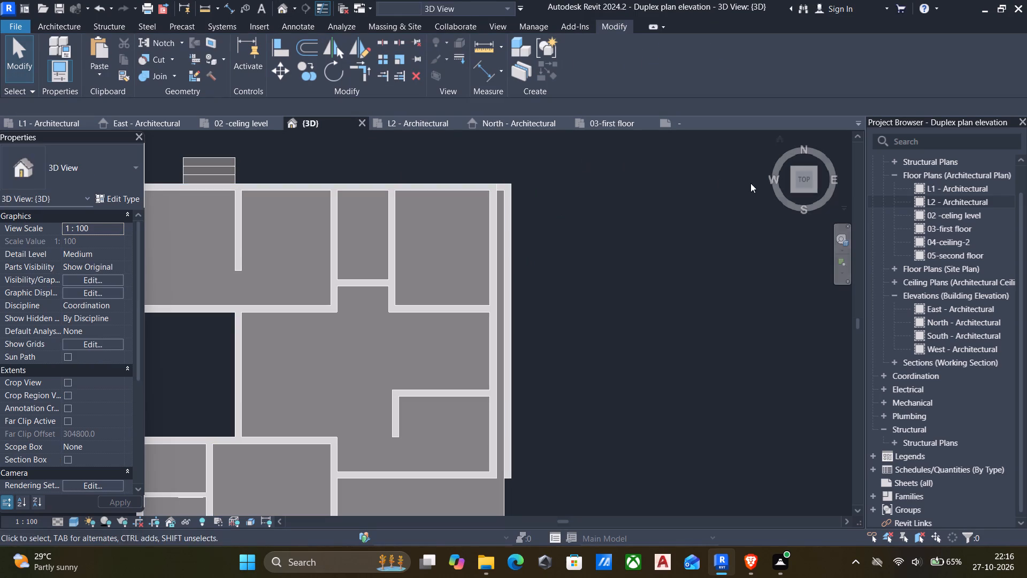
{"action": "left_click", "coordinate": [792, 189]}
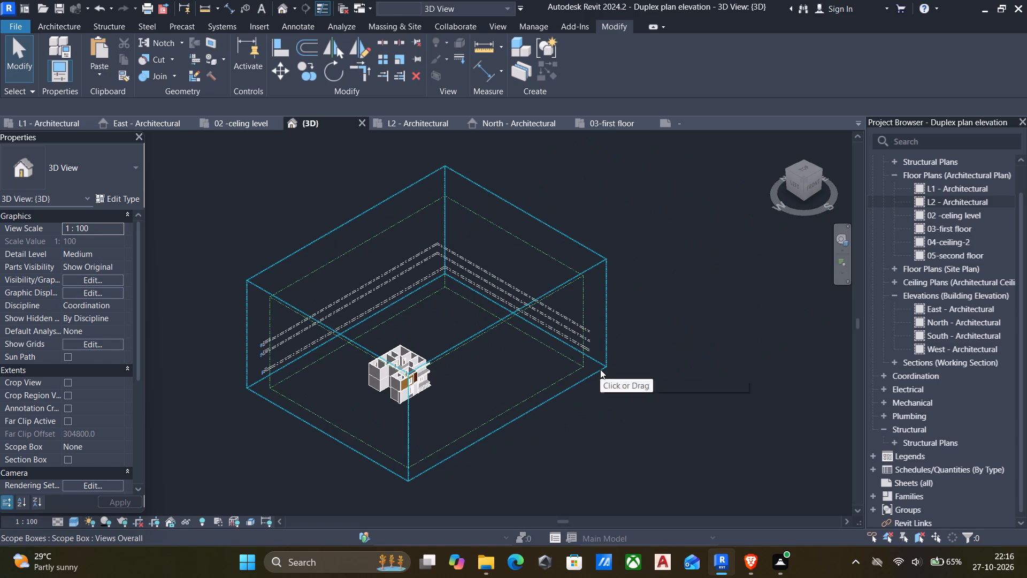
{"action": "middle_click_drag", "start_coordinate": [600, 369], "coordinate": [334, 398], "text": "shift"}
{"action": "scroll", "coordinate": [370, 356], "scroll_direction": "up", "scroll_amount": 5}
{"action": "scroll", "coordinate": [431, 295], "scroll_direction": "up", "scroll_amount": 9}
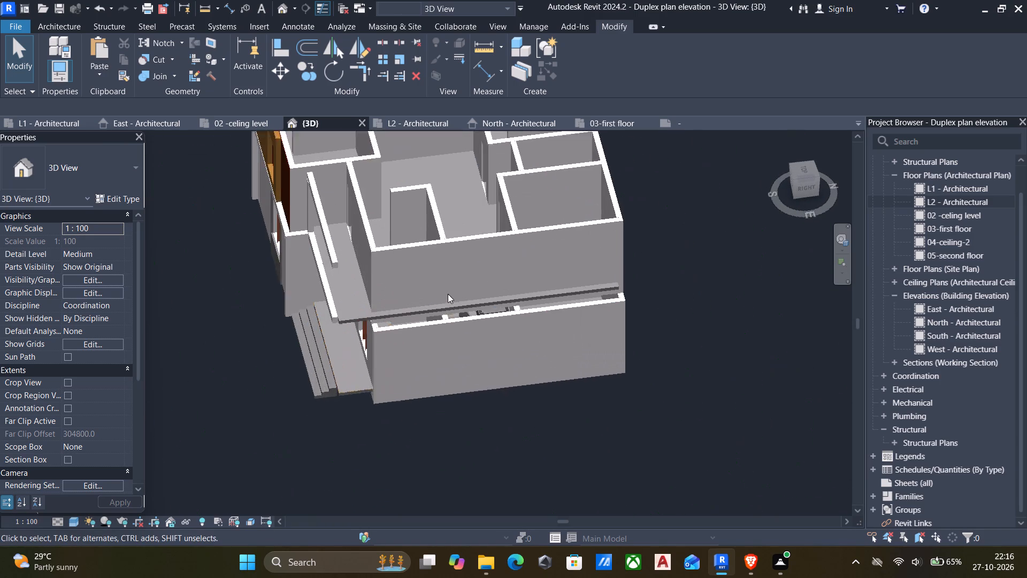
{"action": "scroll", "coordinate": [448, 294], "scroll_direction": "up", "scroll_amount": 3}
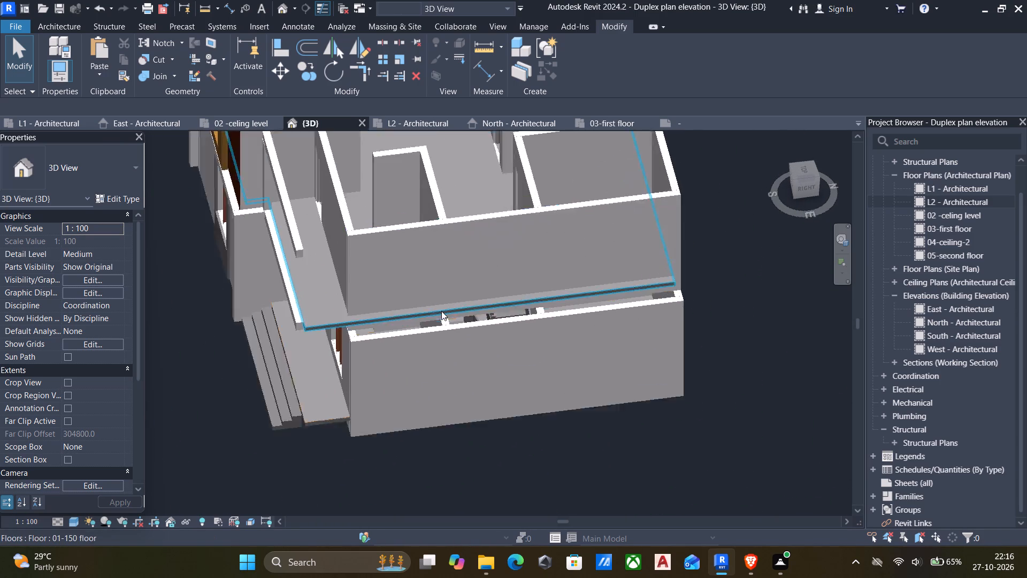
{"action": "scroll", "coordinate": [441, 311], "scroll_direction": "up", "scroll_amount": 7}
{"action": "scroll", "coordinate": [441, 311], "scroll_direction": "down", "scroll_amount": 4}
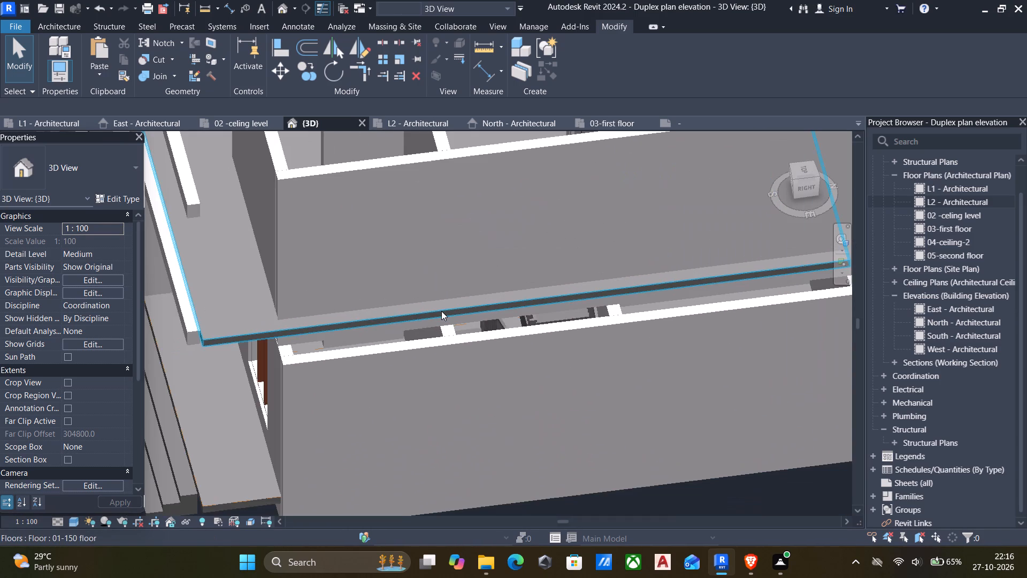
Select the first-floor slab and compare its edge with the upper and lower side walls from above and at eye level.
{"action": "left_click", "coordinate": [441, 311]}
{"action": "scroll", "coordinate": [441, 311], "scroll_direction": "down", "scroll_amount": 3}
{"action": "middle_click_drag", "start_coordinate": [449, 368], "coordinate": [573, 577], "text": "shift"}
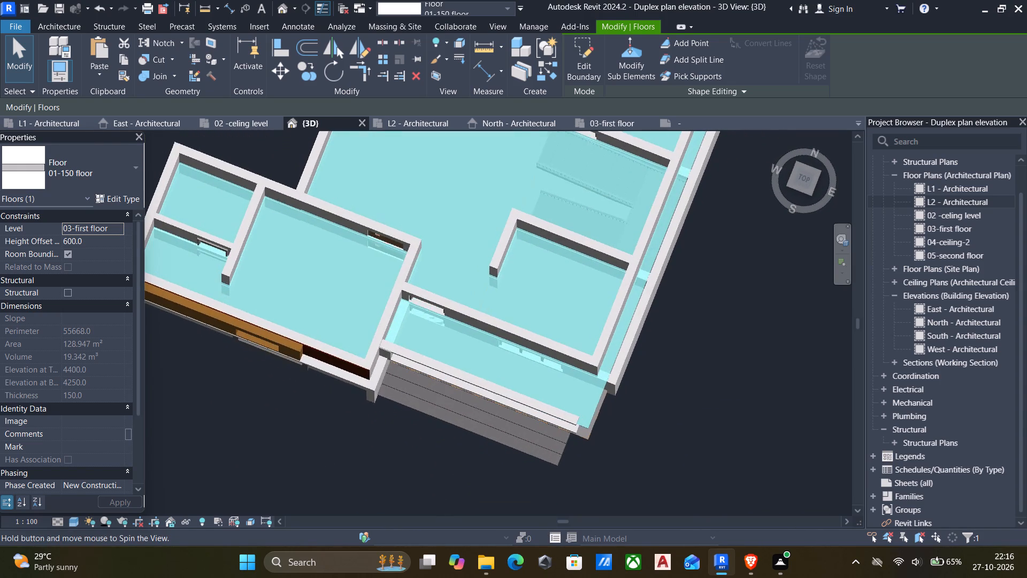
{"action": "middle_click_drag", "start_coordinate": [573, 577], "coordinate": [581, 507], "text": "shift"}
{"action": "middle_click_drag", "start_coordinate": [554, 201], "coordinate": [553, 148], "text": "shift"}
{"action": "scroll", "coordinate": [553, 148], "scroll_direction": "down", "scroll_amount": 1, "text": "shift"}
{"action": "middle_click_drag", "start_coordinate": [602, 302], "coordinate": [600, 153], "text": "shift"}
{"action": "middle_click", "coordinate": [600, 153], "text": "shift"}
{"action": "middle_click_drag", "start_coordinate": [630, 269], "coordinate": [528, 151], "text": "shift"}
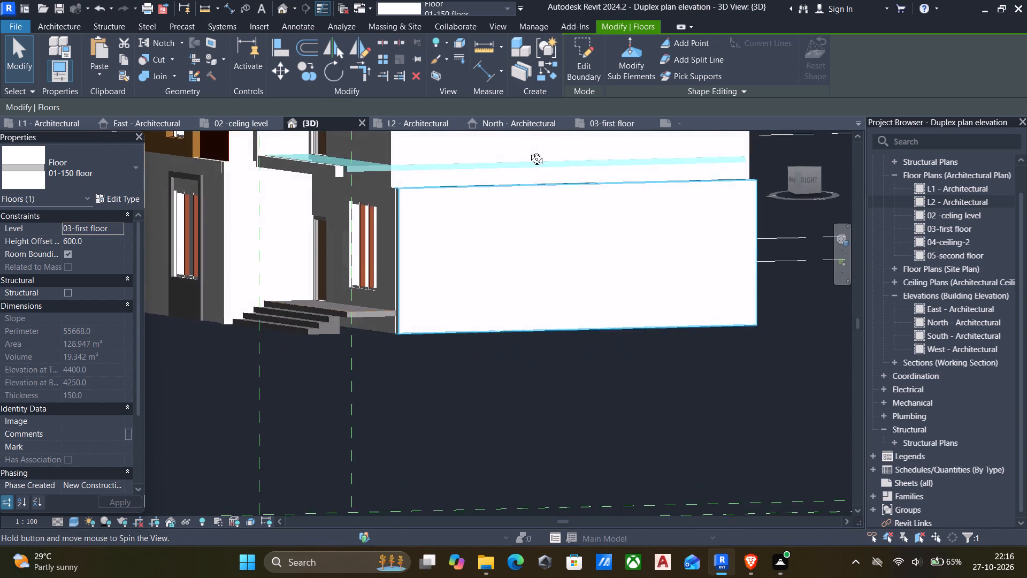
{"action": "middle_click_drag", "start_coordinate": [528, 151], "coordinate": [528, 149], "text": "shift"}
{"action": "scroll", "coordinate": [528, 149], "scroll_direction": "up", "scroll_amount": 5}
{"action": "scroll", "coordinate": [525, 166], "scroll_direction": "down", "scroll_amount": 6}
{"action": "middle_click_drag", "start_coordinate": [526, 210], "coordinate": [561, 326]}
{"action": "scroll", "coordinate": [569, 325], "scroll_direction": "up", "scroll_amount": 1}
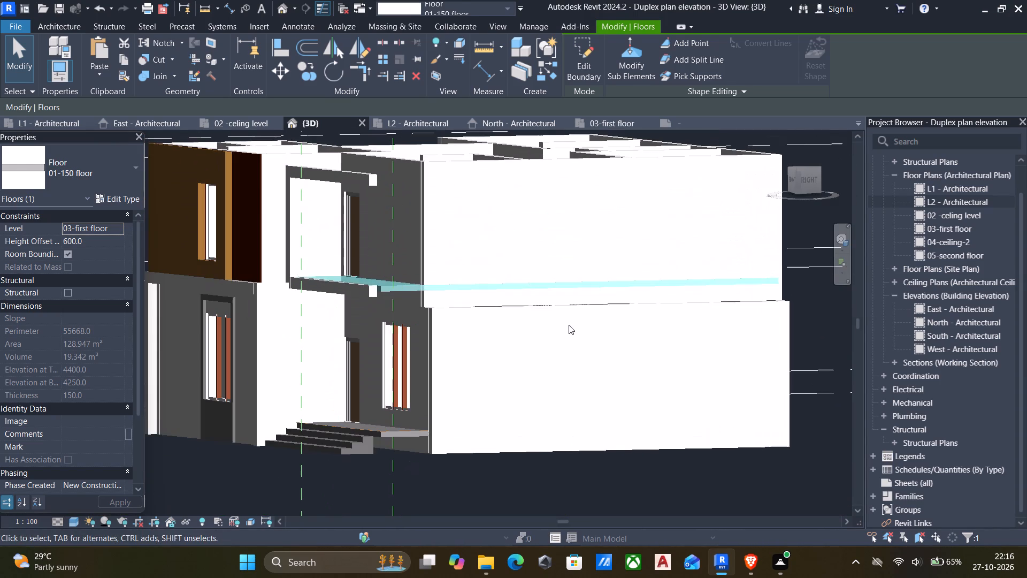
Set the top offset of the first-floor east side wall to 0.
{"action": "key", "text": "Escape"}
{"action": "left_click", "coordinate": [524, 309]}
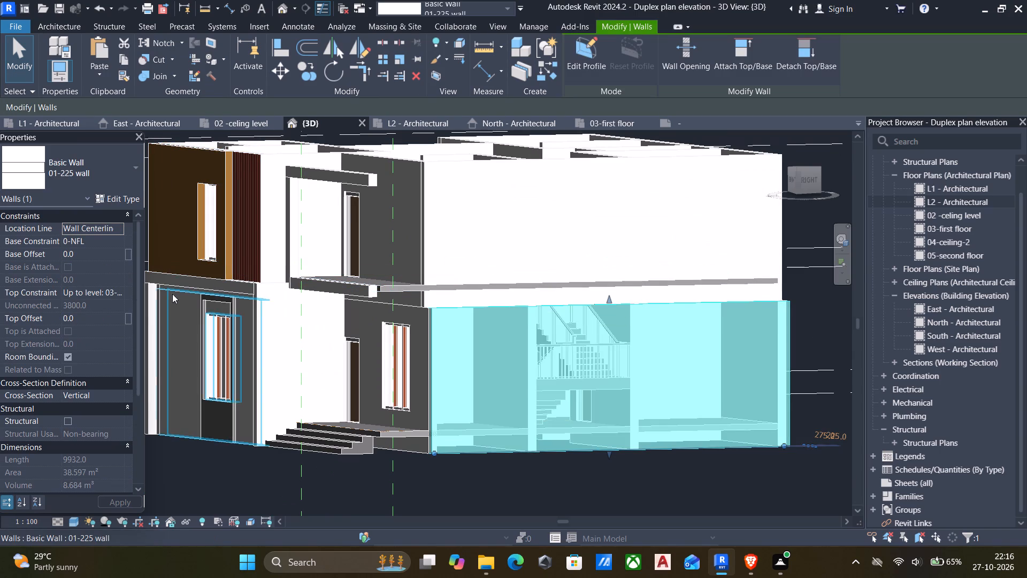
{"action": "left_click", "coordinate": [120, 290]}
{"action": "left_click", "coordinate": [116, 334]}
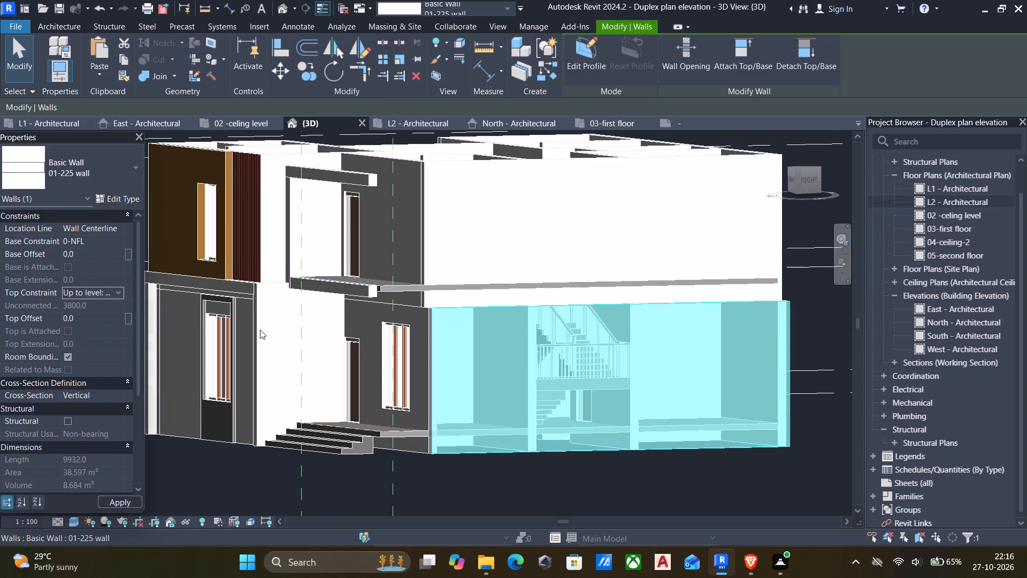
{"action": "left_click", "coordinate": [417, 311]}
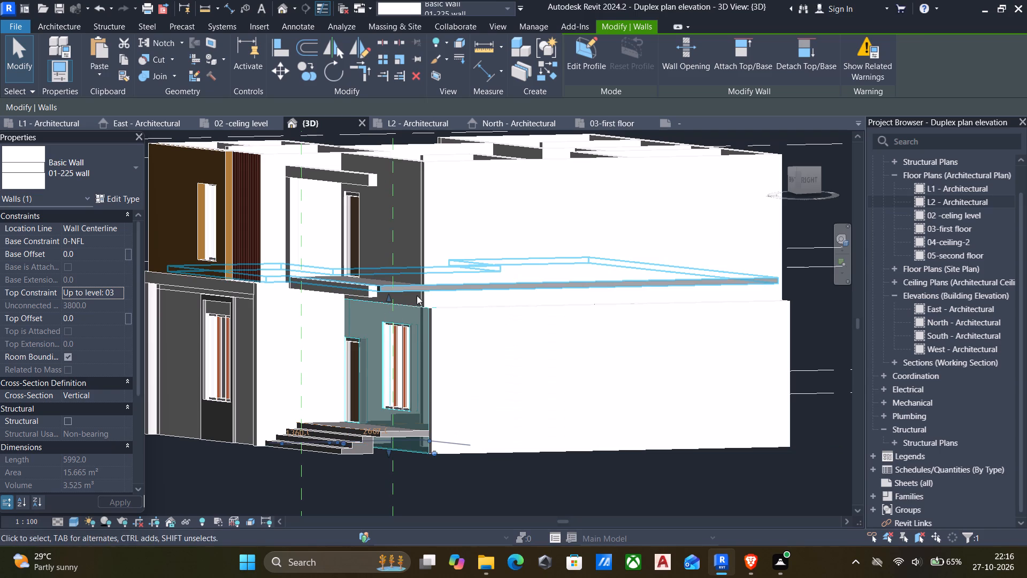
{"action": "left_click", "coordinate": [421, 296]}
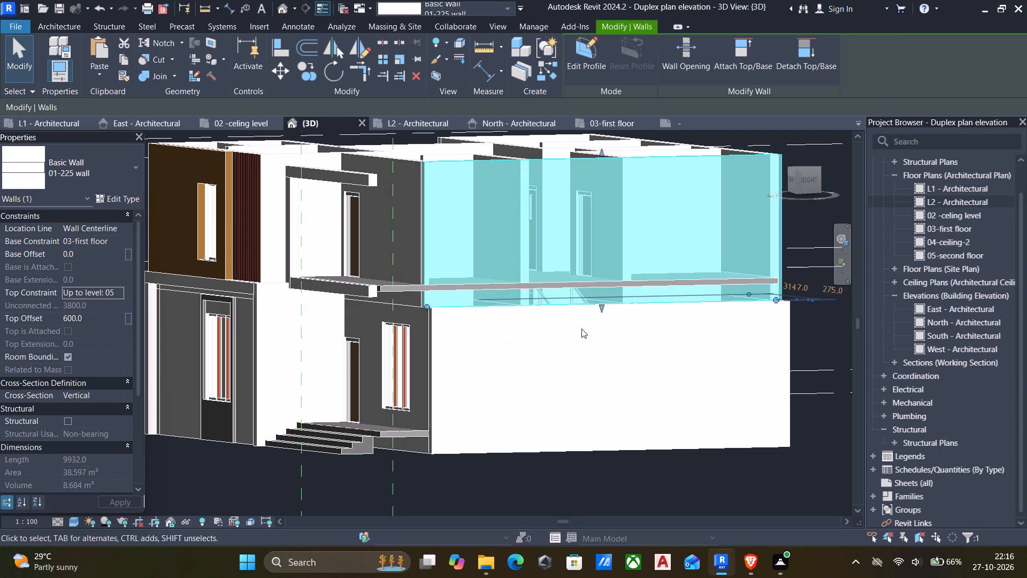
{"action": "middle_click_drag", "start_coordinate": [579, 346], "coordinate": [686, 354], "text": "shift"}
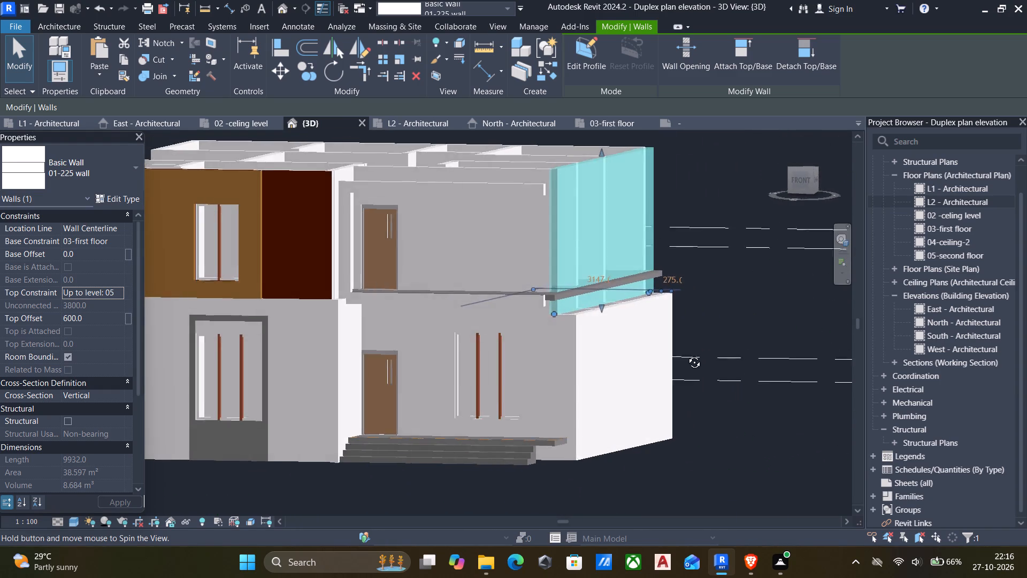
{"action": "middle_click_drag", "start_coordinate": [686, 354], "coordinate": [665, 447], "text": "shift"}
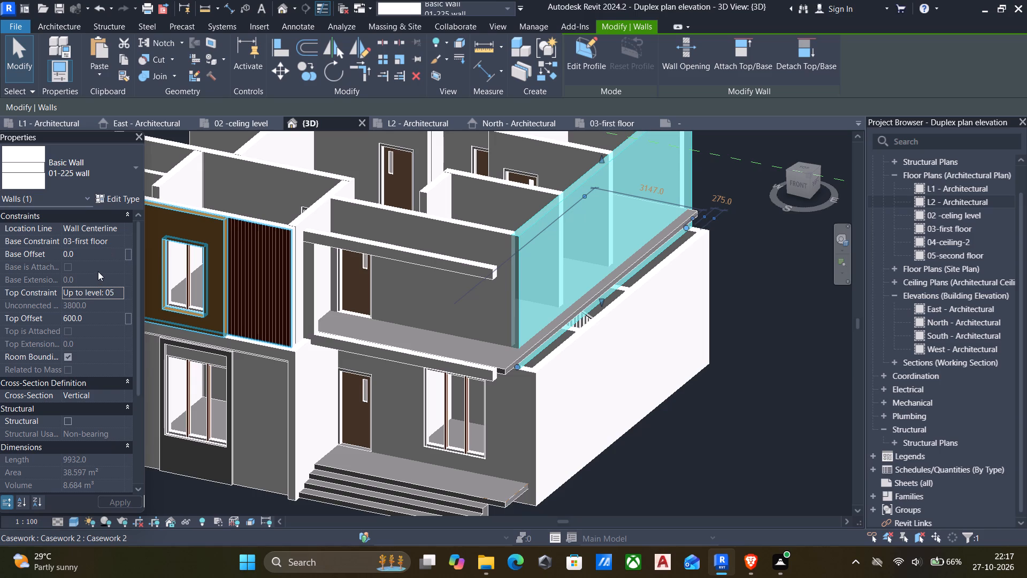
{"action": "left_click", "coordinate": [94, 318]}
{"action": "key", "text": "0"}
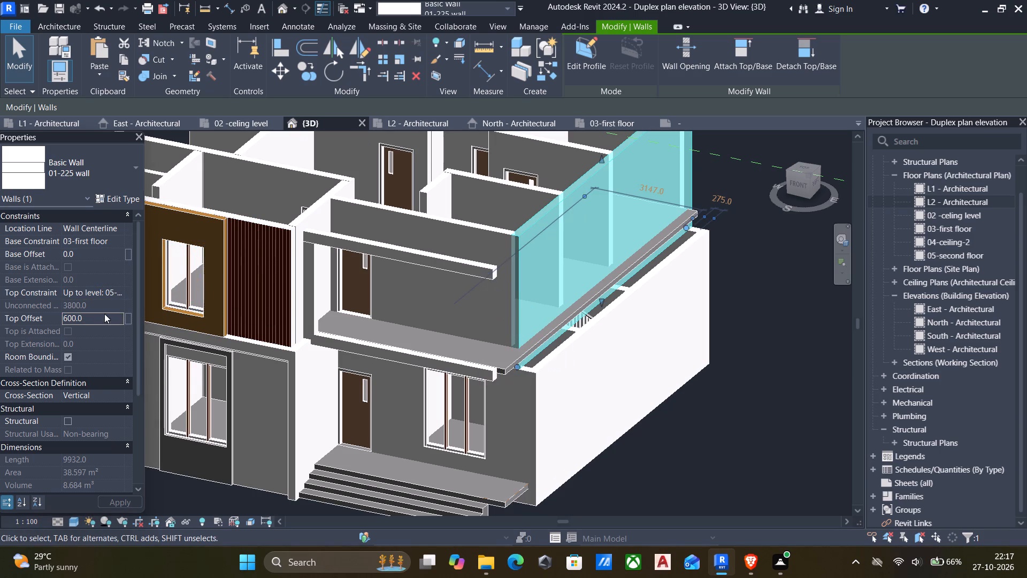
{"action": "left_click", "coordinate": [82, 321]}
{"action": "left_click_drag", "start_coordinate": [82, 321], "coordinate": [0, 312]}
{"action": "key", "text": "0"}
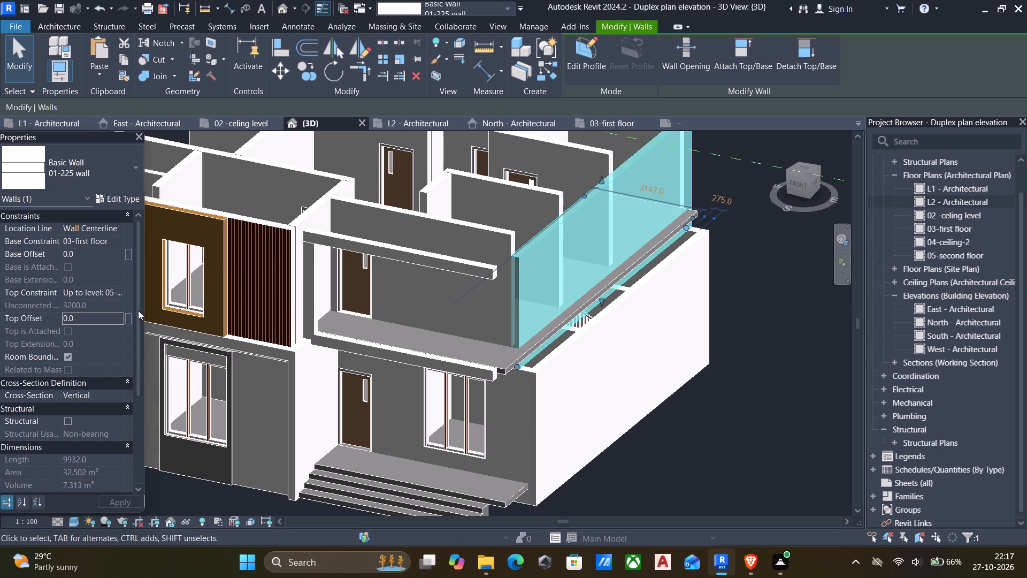
Review the base constraint options for the first-floor east side wall, and examine the slab corner beside the front wall in 3D.
{"action": "left_click", "coordinate": [113, 246]}
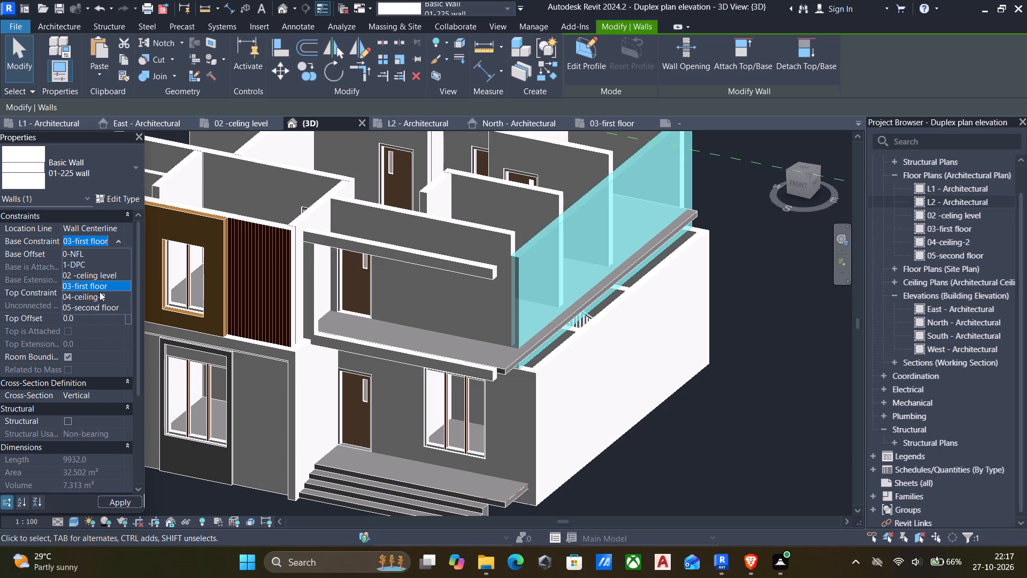
{"action": "middle_click_drag", "start_coordinate": [54, 329], "coordinate": [170, 417], "text": "shift"}
{"action": "middle_click_drag", "start_coordinate": [311, 417], "coordinate": [311, 452], "text": "shift"}
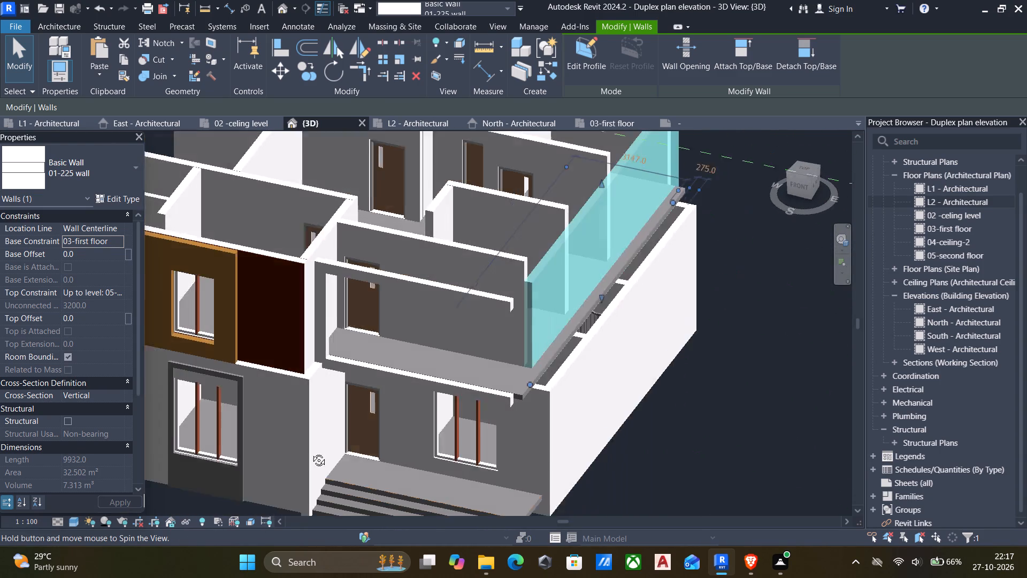
{"action": "middle_click_drag", "start_coordinate": [311, 452], "coordinate": [294, 405], "text": "shift"}
{"action": "scroll", "coordinate": [329, 386], "scroll_direction": "up", "scroll_amount": 1}
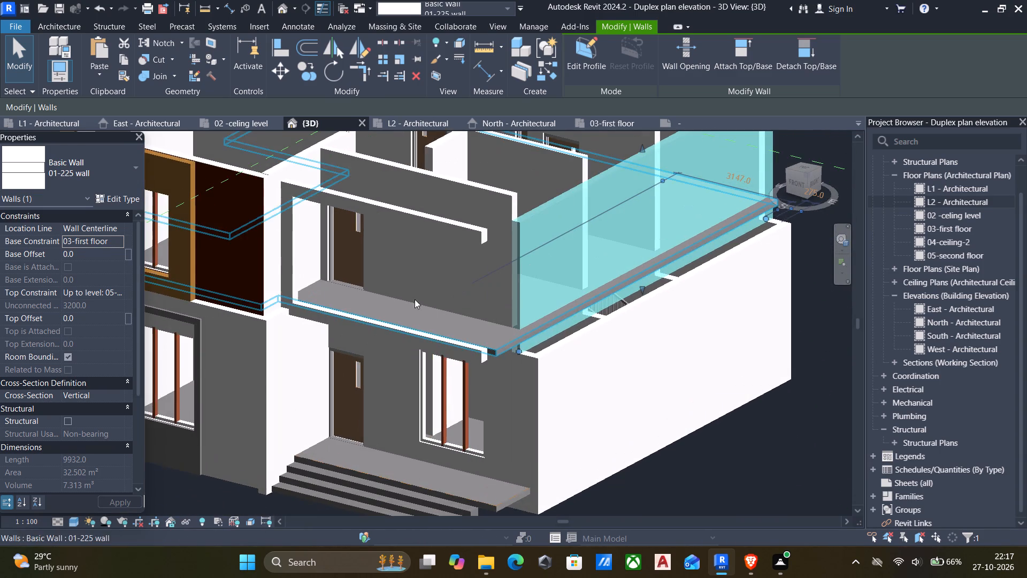
{"action": "left_click", "coordinate": [483, 189]}
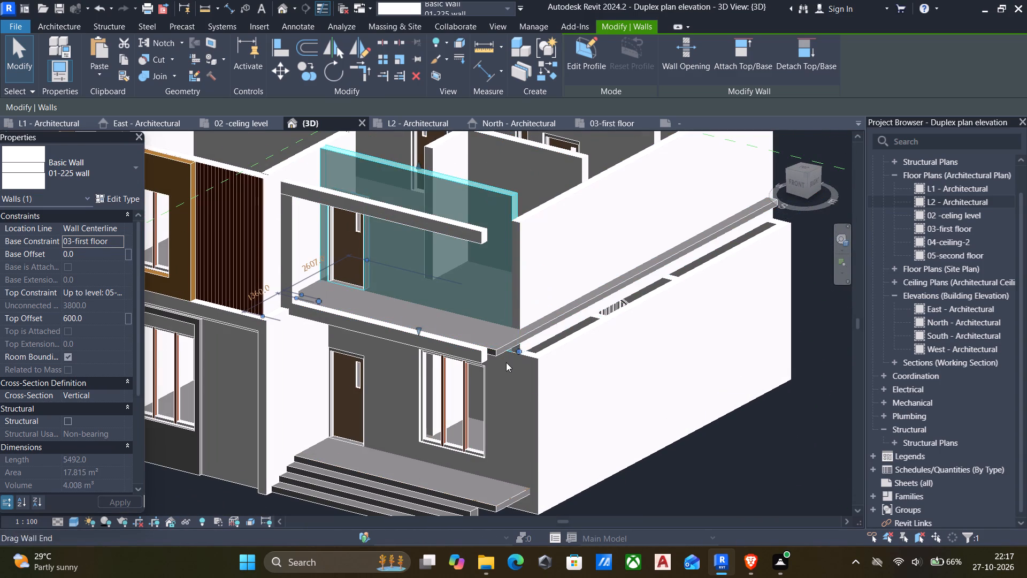
{"action": "scroll", "coordinate": [505, 363], "scroll_direction": "up", "scroll_amount": 5}
{"action": "left_click", "coordinate": [501, 333]}
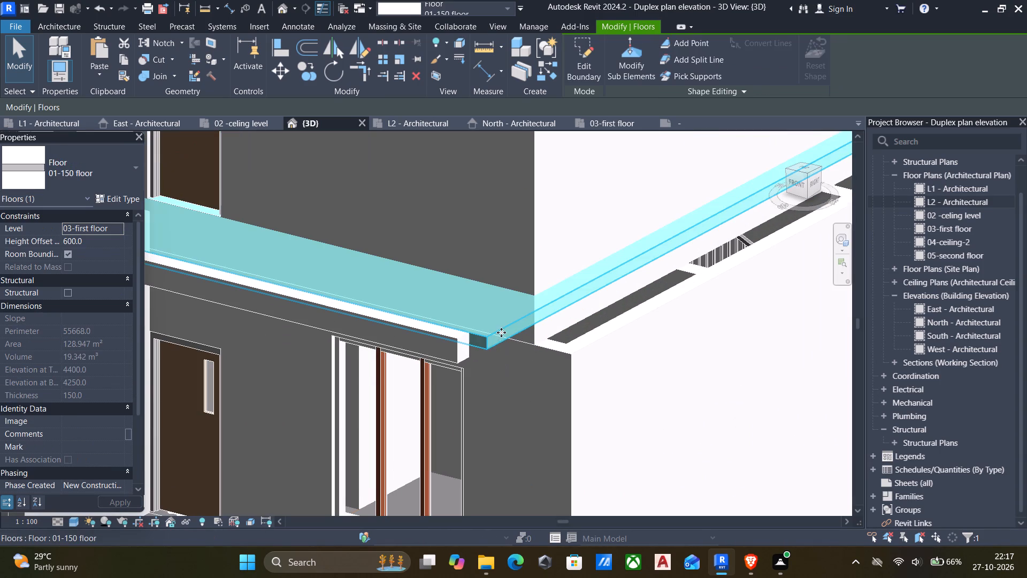
{"action": "scroll", "coordinate": [363, 313], "scroll_direction": "down", "scroll_amount": 4}
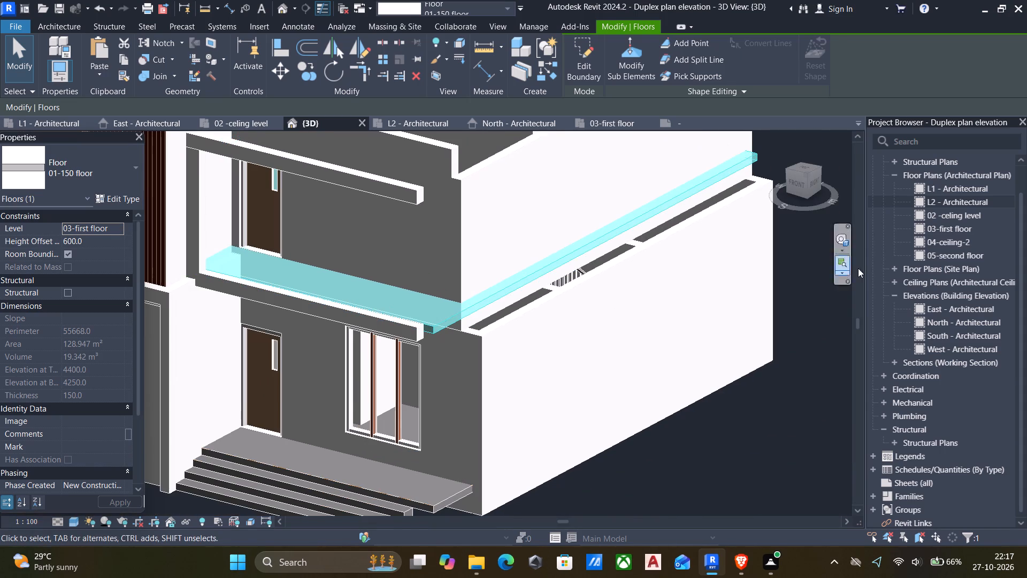
Starting from the South elevation, open the first-floor slab's boundary sketch in the 02 -celing level floor plan.
{"action": "double_click", "coordinate": [925, 333]}
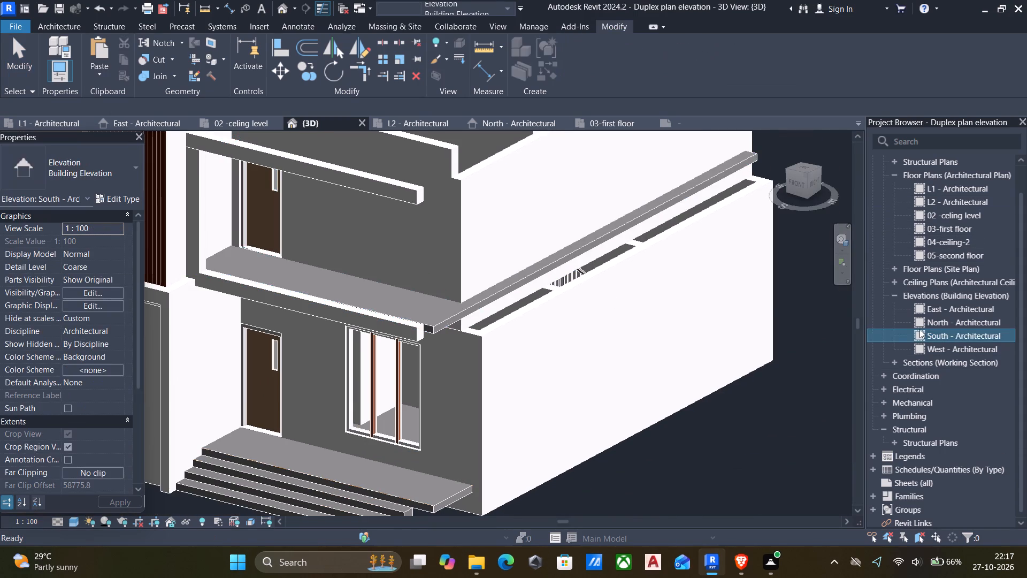
{"action": "scroll", "coordinate": [271, 394], "scroll_direction": "up", "scroll_amount": 5}
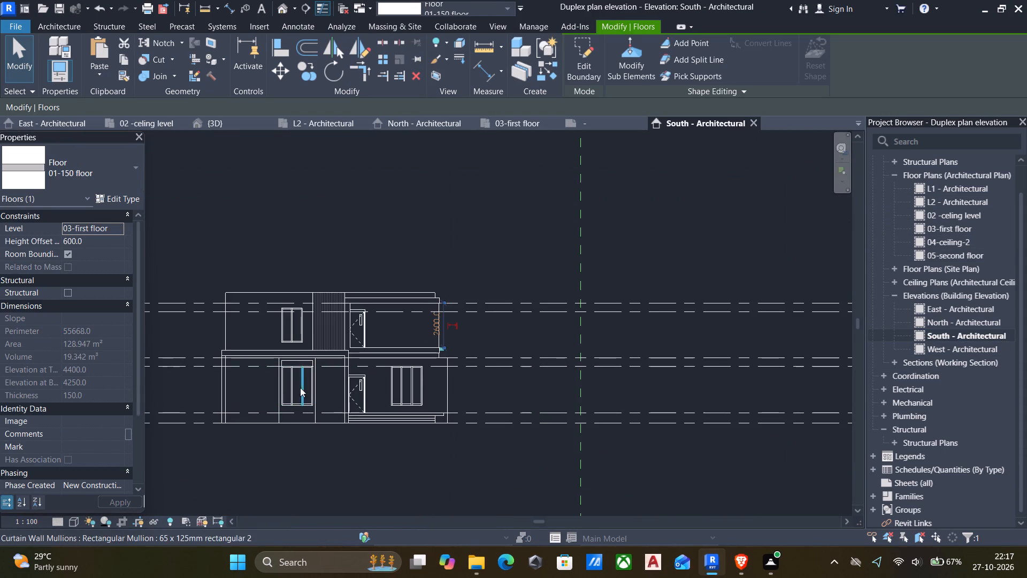
{"action": "middle_click_drag", "start_coordinate": [316, 388], "coordinate": [418, 353]}
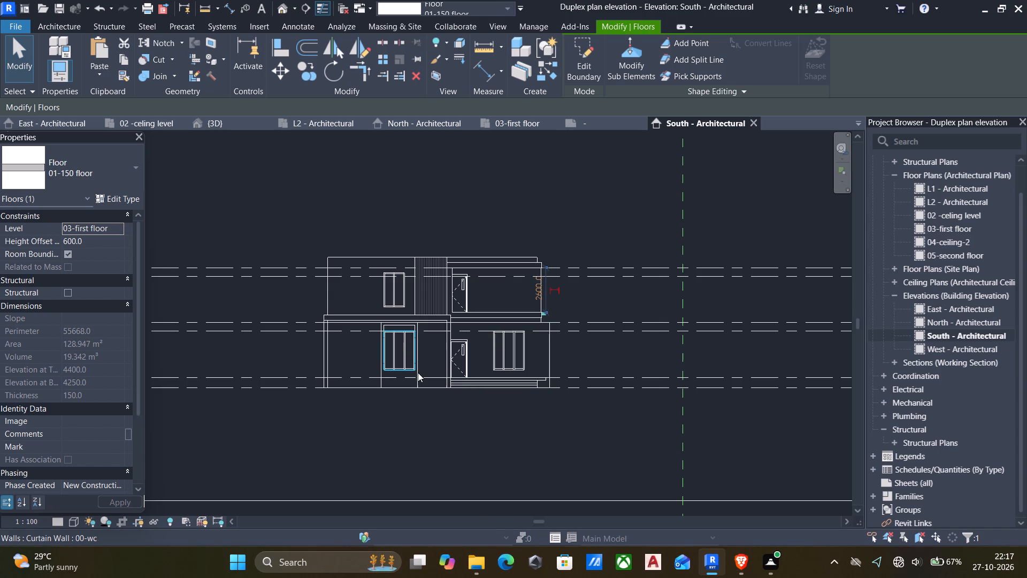
{"action": "scroll", "coordinate": [405, 385], "scroll_direction": "up", "scroll_amount": 4}
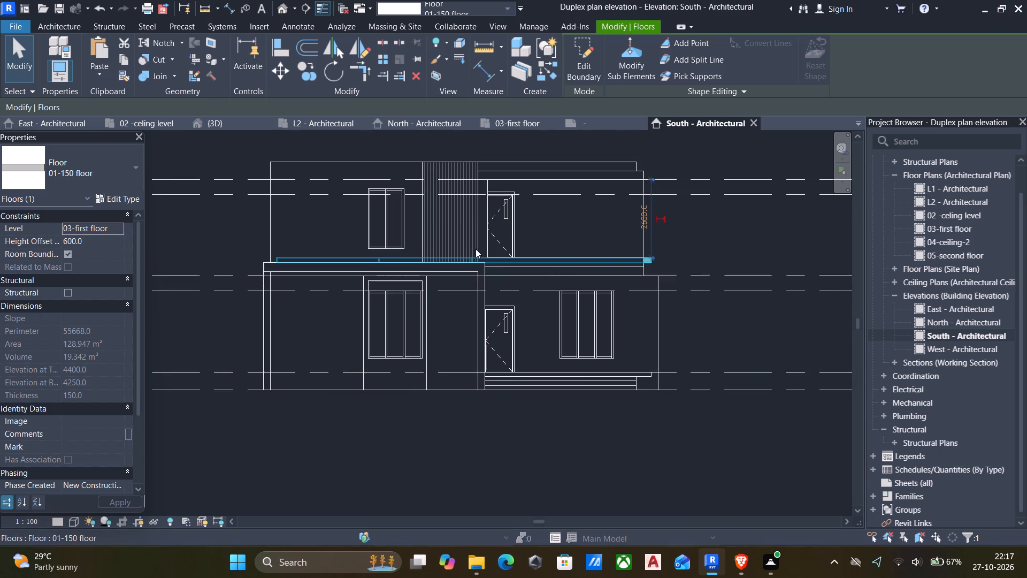
{"action": "left_click", "coordinate": [290, 262]}
{"action": "scroll", "coordinate": [290, 262], "scroll_direction": "up", "scroll_amount": 4}
{"action": "left_click", "coordinate": [290, 262]}
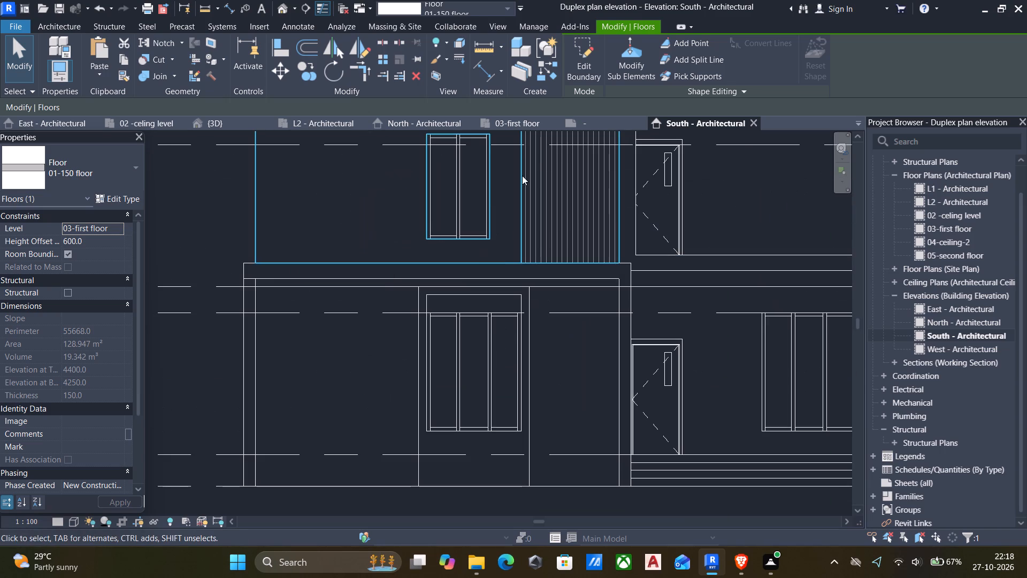
{"action": "left_click", "coordinate": [580, 72]}
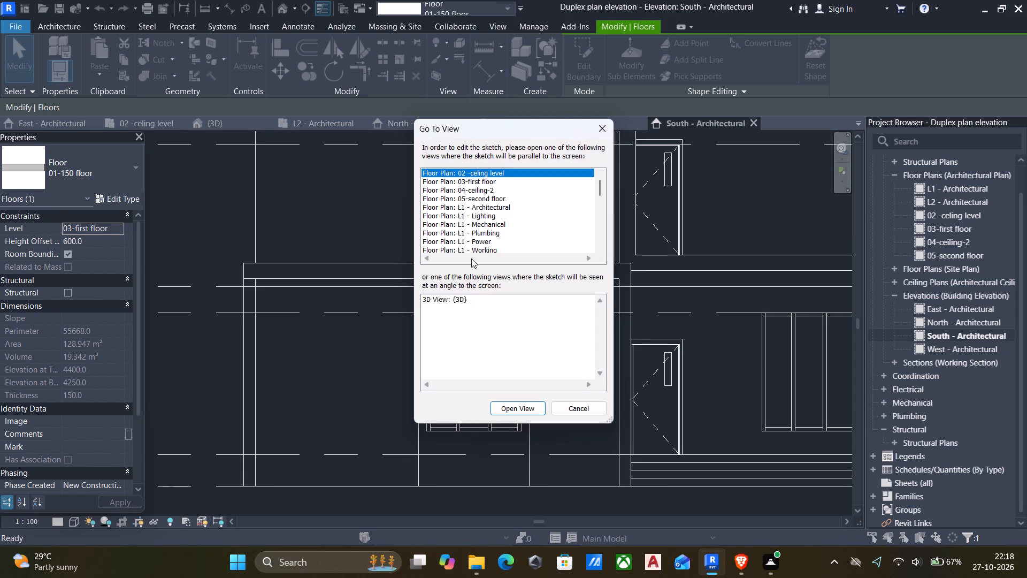
{"action": "left_click", "coordinate": [532, 412]}
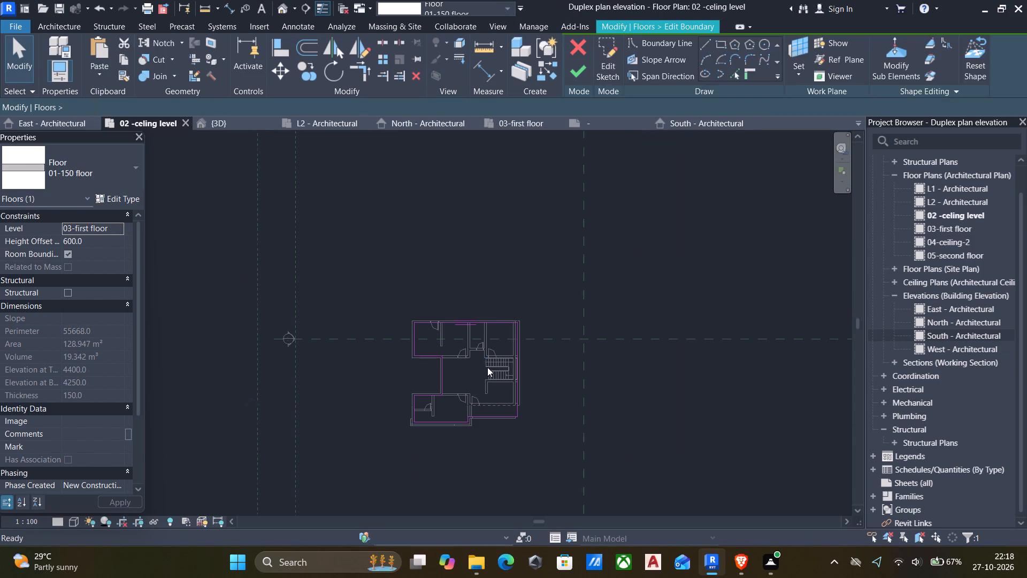
Align the slab sketch's east boundary line to the outer face of the ground-floor side wall and finish the sketch.
{"action": "scroll", "coordinate": [480, 360], "scroll_direction": "up", "scroll_amount": 11}
{"action": "middle_click_drag", "start_coordinate": [638, 406], "coordinate": [576, 411]}
{"action": "scroll", "coordinate": [576, 411], "scroll_direction": "up", "scroll_amount": 5}
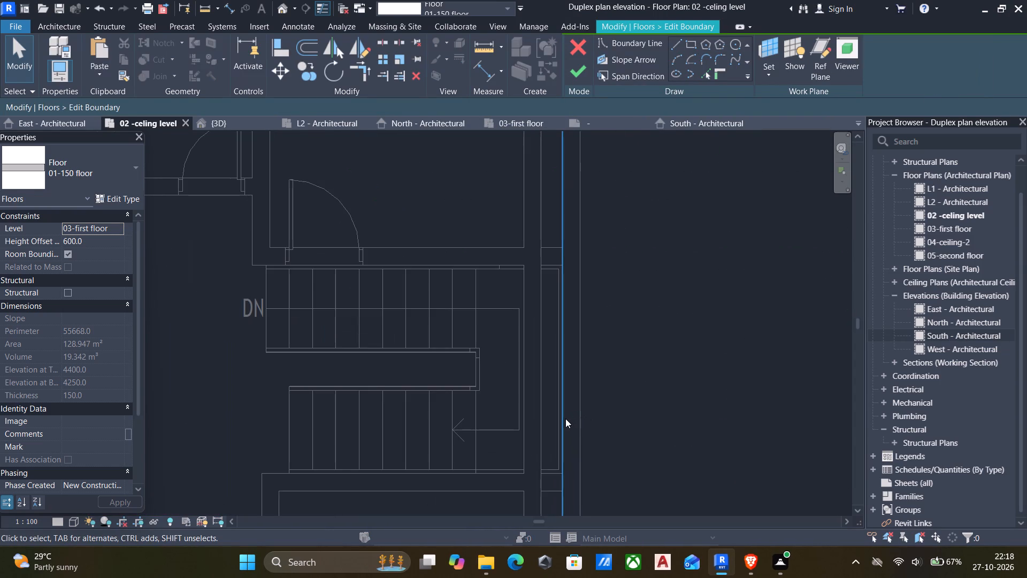
{"action": "left_click", "coordinate": [565, 419]}
{"action": "scroll", "coordinate": [578, 417], "scroll_direction": "down", "scroll_amount": 5}
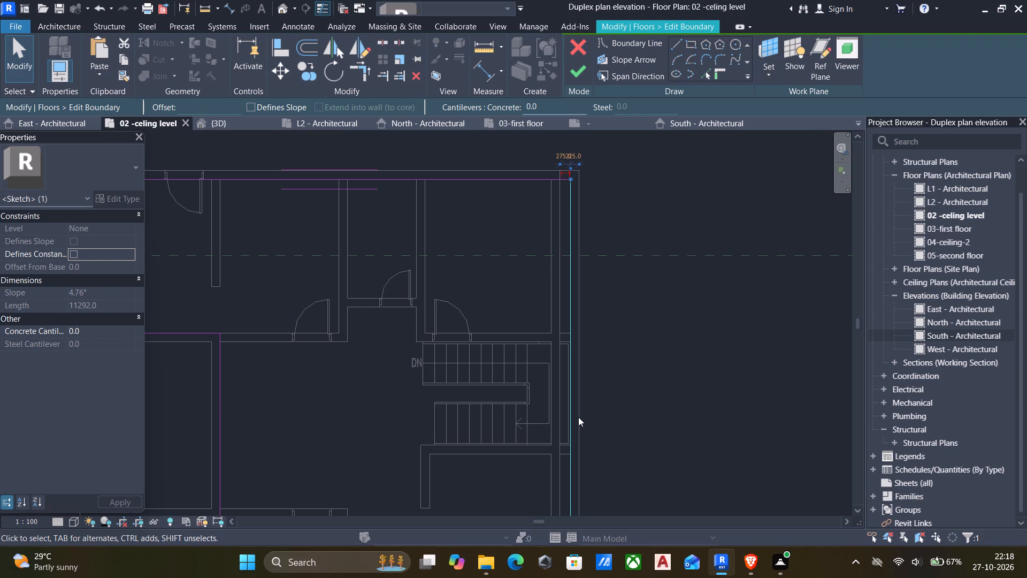
{"action": "type", "text": "al"}
{"action": "left_click", "coordinate": [580, 427]}
{"action": "left_click", "coordinate": [568, 433]}
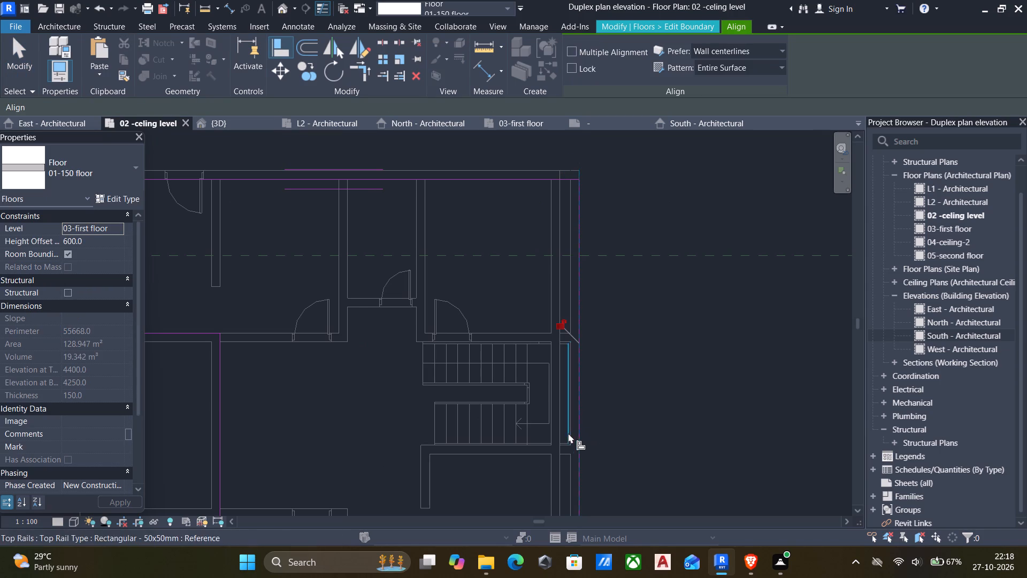
{"action": "left_click", "coordinate": [649, 21]}
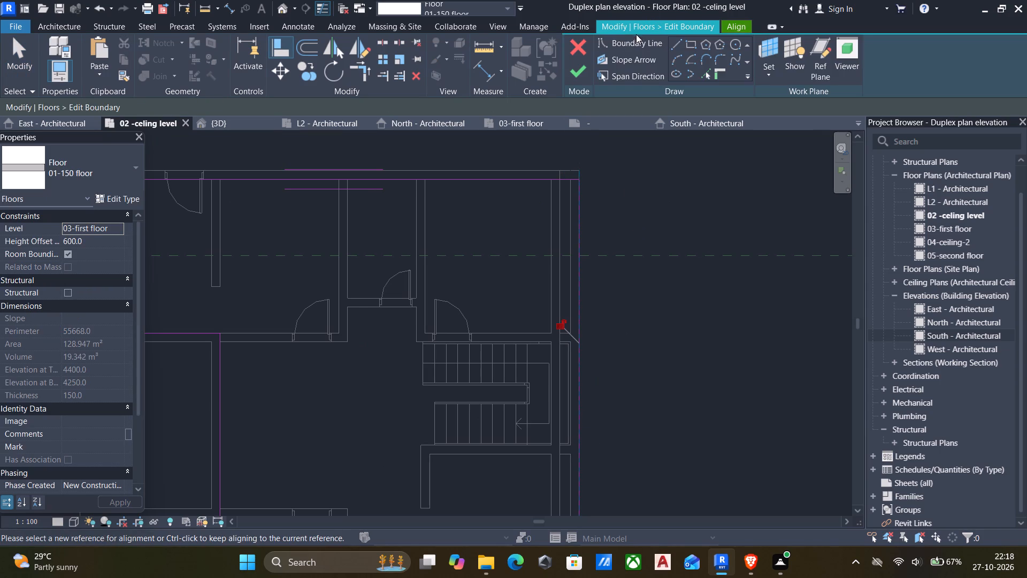
{"action": "left_click", "coordinate": [584, 69]}
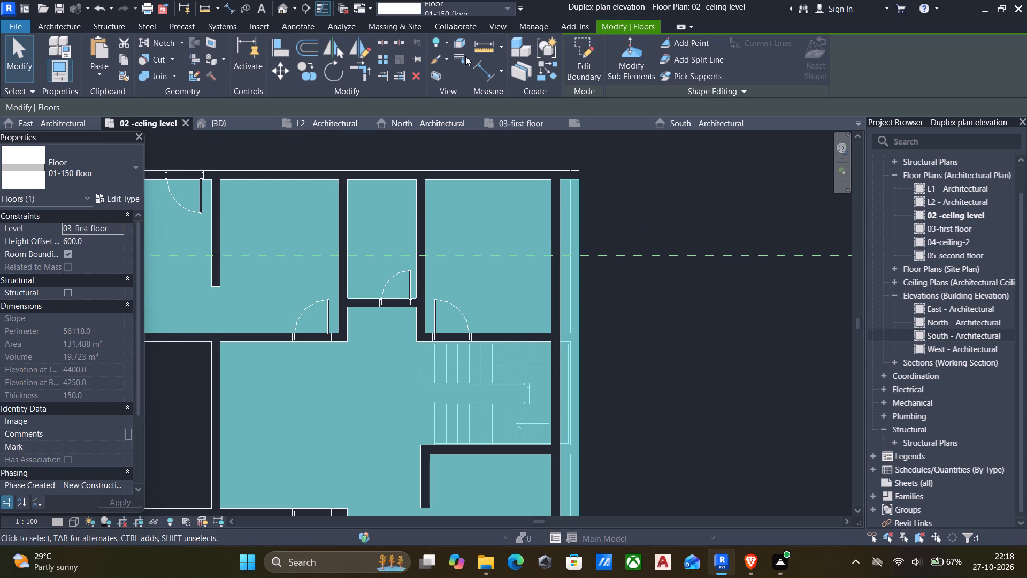
Return to the 3D view and delete the first-floor east side wall.
{"action": "left_click", "coordinate": [286, 12]}
{"action": "scroll", "coordinate": [532, 278], "scroll_direction": "up", "scroll_amount": 5}
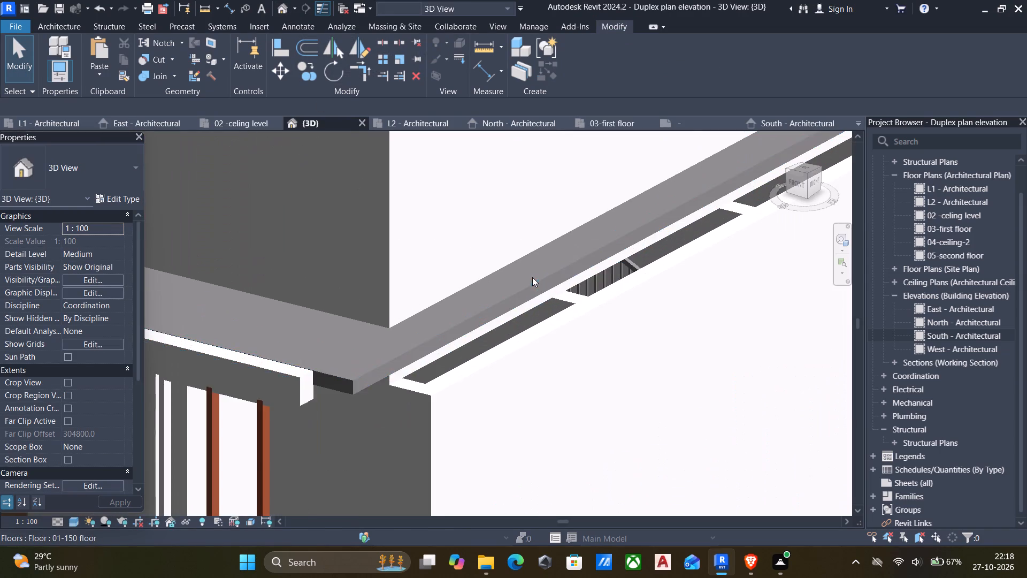
{"action": "left_click", "coordinate": [392, 382]}
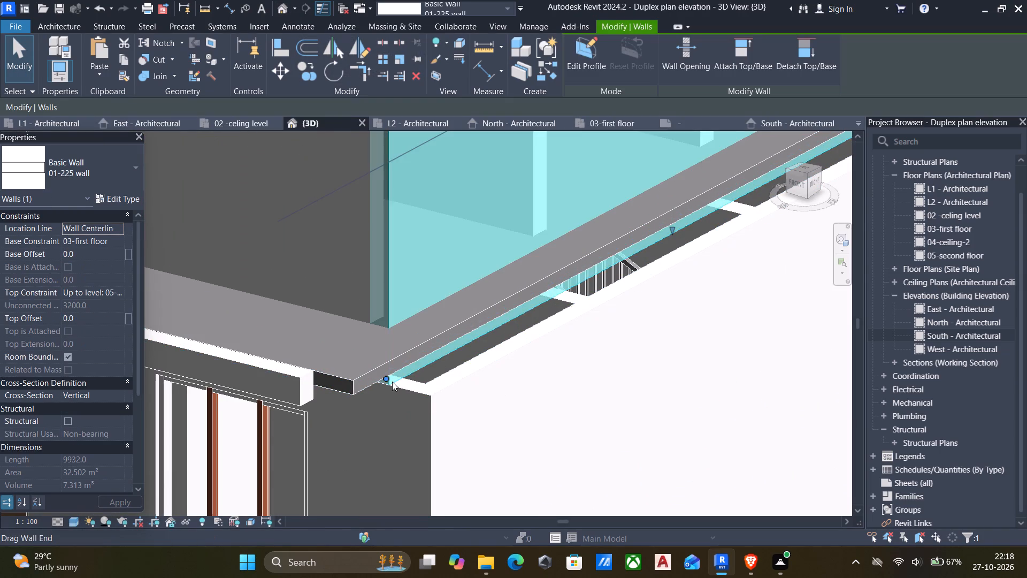
{"action": "scroll", "coordinate": [400, 374], "scroll_direction": "down", "scroll_amount": 3}
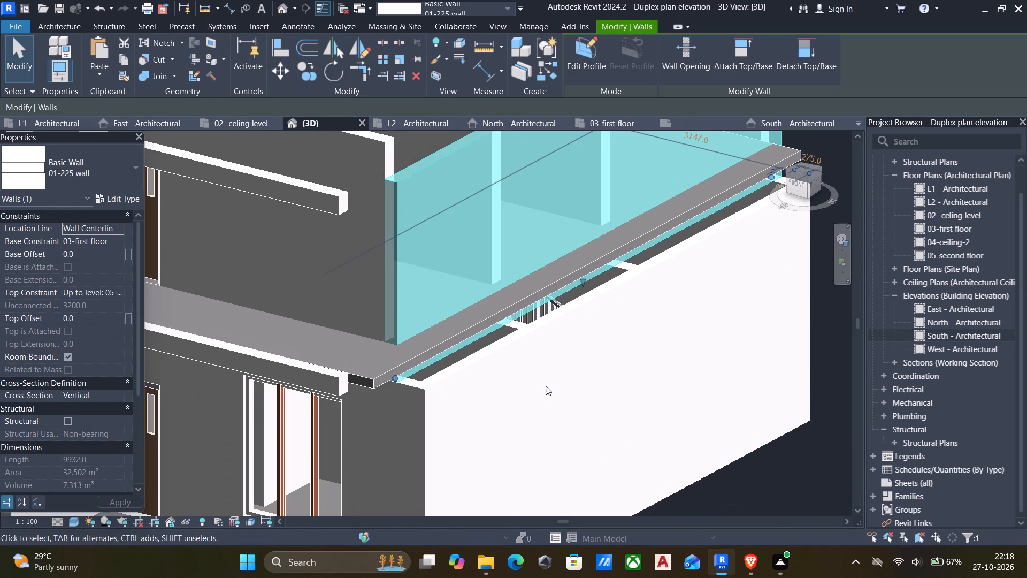
{"action": "middle_click_drag", "start_coordinate": [553, 382], "coordinate": [545, 408]}
{"action": "scroll", "coordinate": [545, 408], "scroll_direction": "down", "scroll_amount": 2}
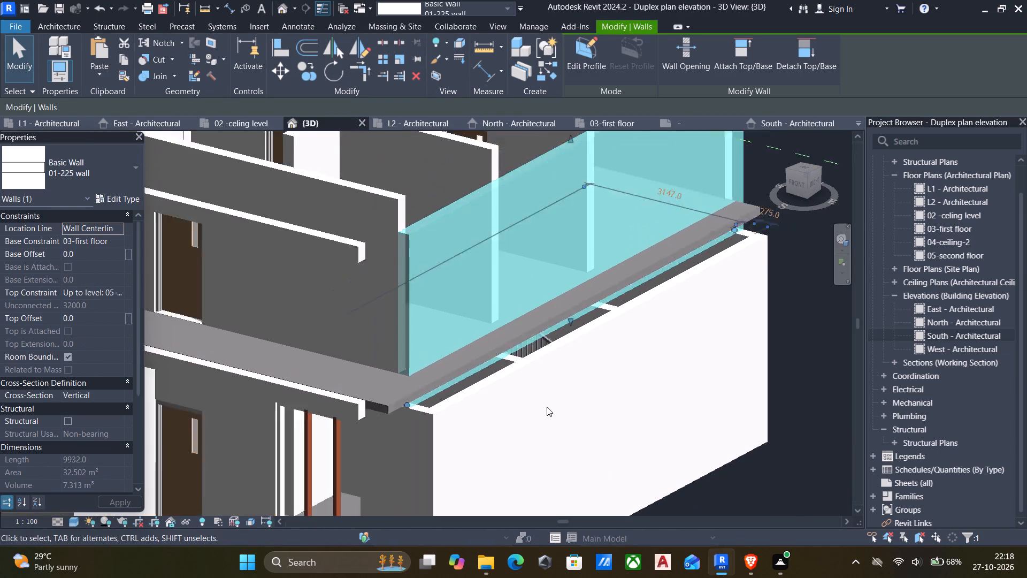
{"action": "scroll", "coordinate": [547, 407], "scroll_direction": "down", "scroll_amount": 1}
{"action": "scroll", "coordinate": [512, 328], "scroll_direction": "down", "scroll_amount": 3}
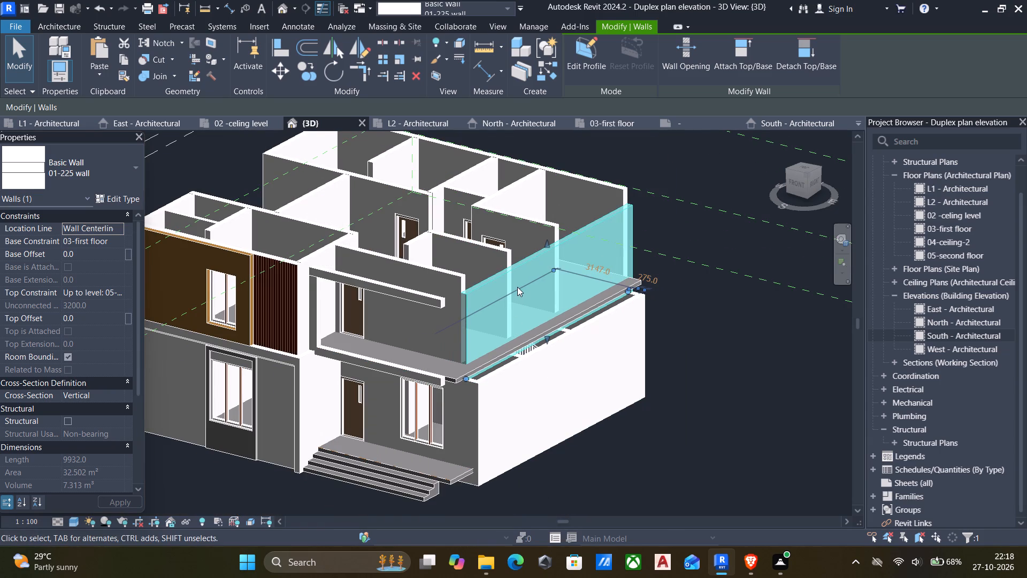
{"action": "key", "text": "Delete"}
Select the first-floor front wall behind the balcony and view it in the North elevation.
{"action": "scroll", "coordinate": [499, 336], "scroll_direction": "up", "scroll_amount": 1}
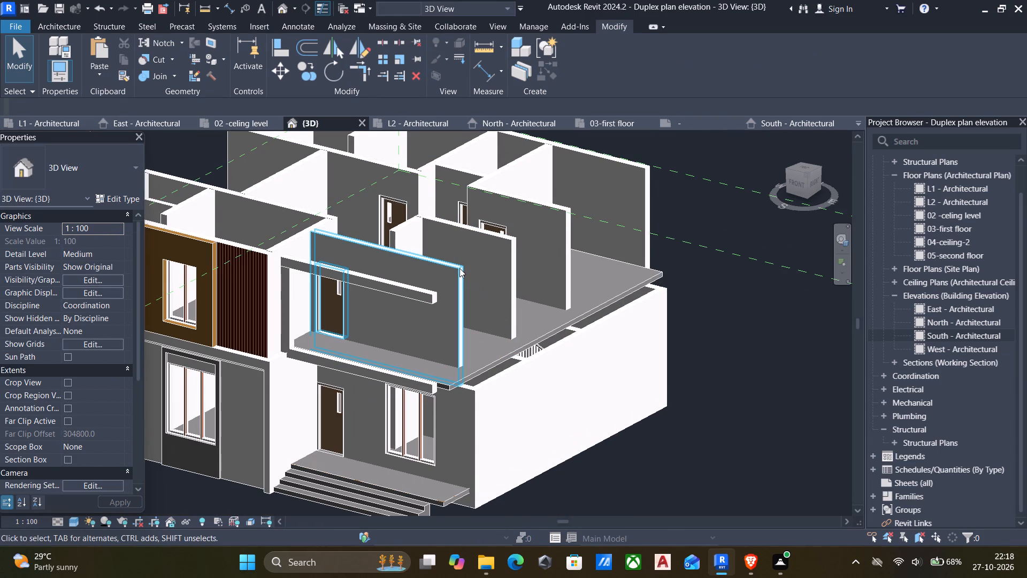
{"action": "left_click", "coordinate": [297, 234]}
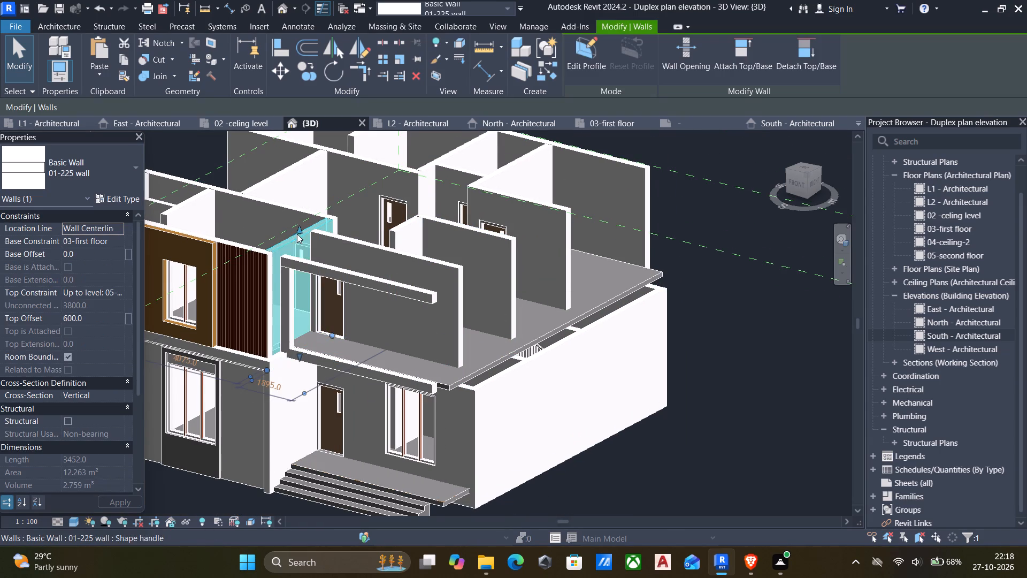
{"action": "left_click", "coordinate": [458, 344]}
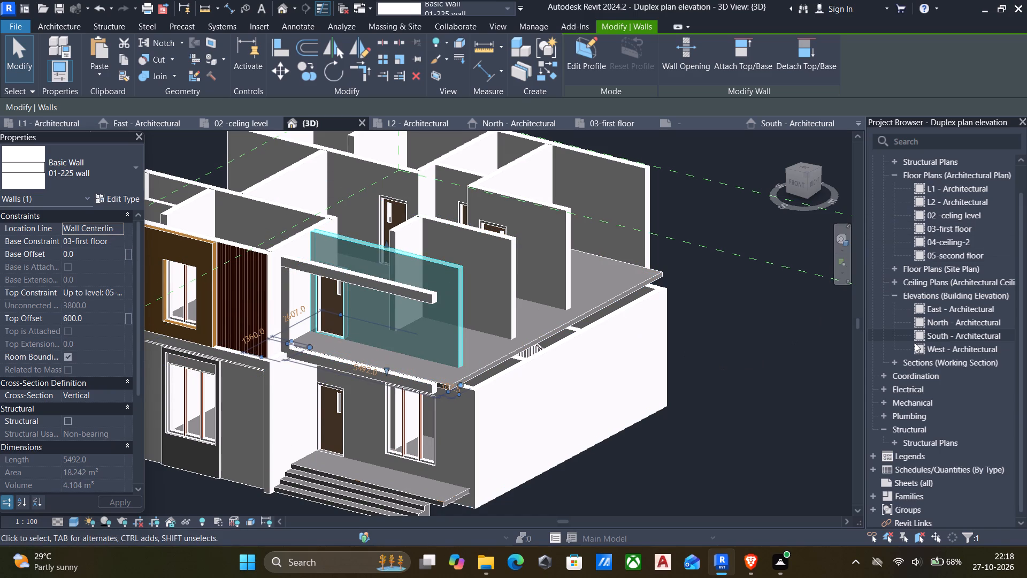
{"action": "double_click", "coordinate": [922, 325]}
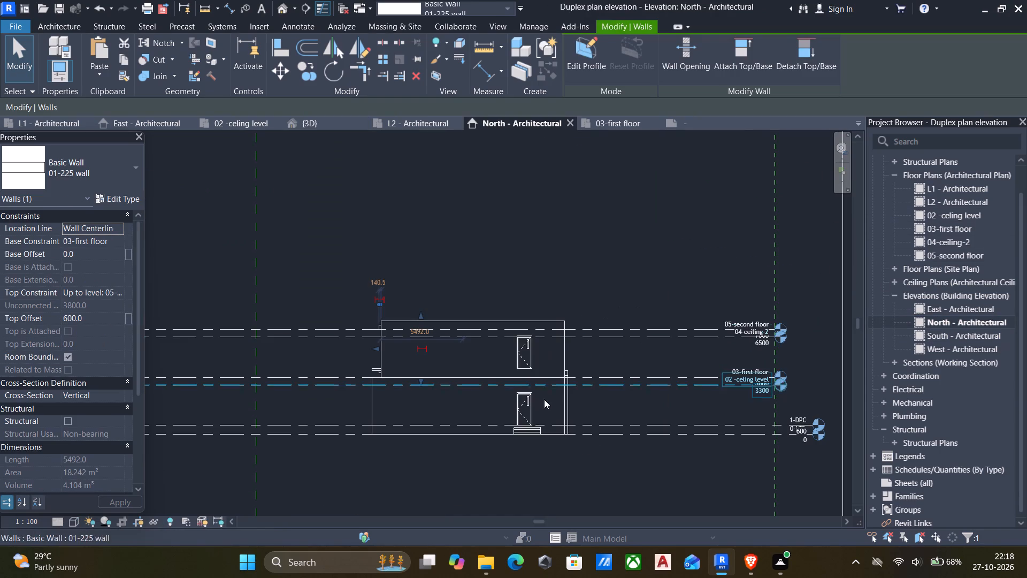
Return to the 3D view and undo the first-floor east side wall deletion and the slab boundary realignment.
{"action": "left_click", "coordinate": [288, 6]}
{"action": "key", "text": "ctrl+z"}
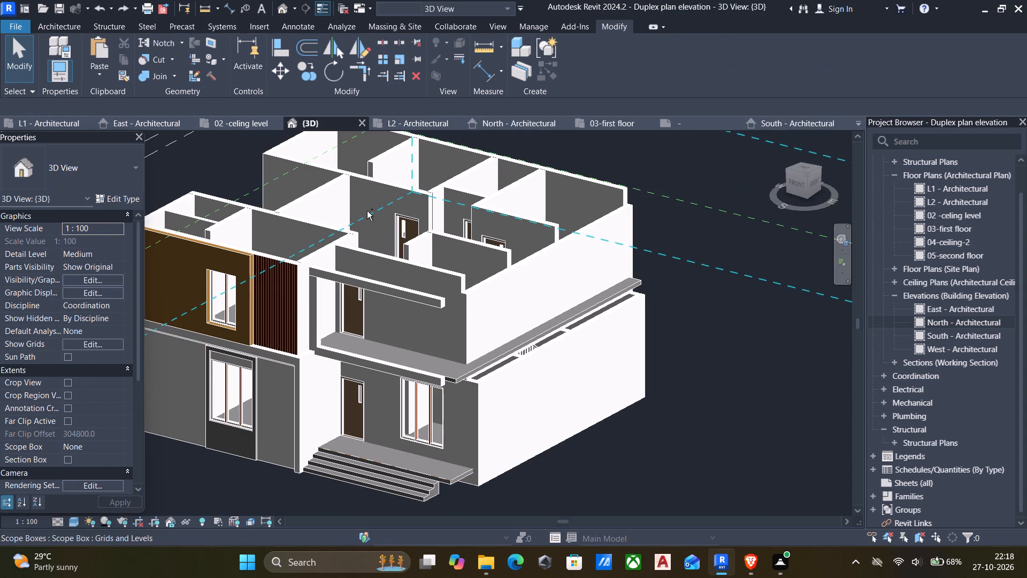
{"action": "key", "text": "ctrl+z"}
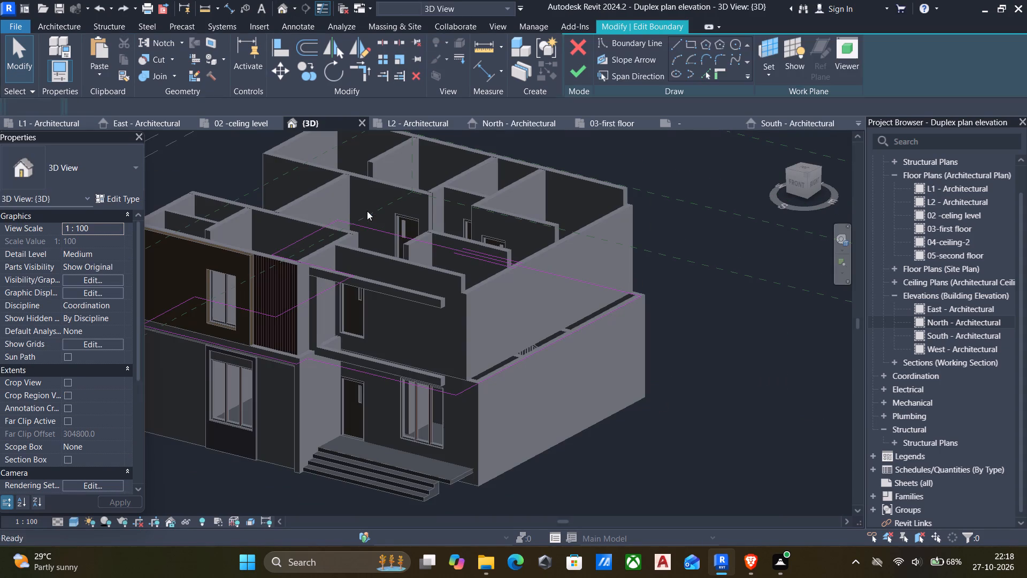
{"action": "key", "text": "ctrl+z"}
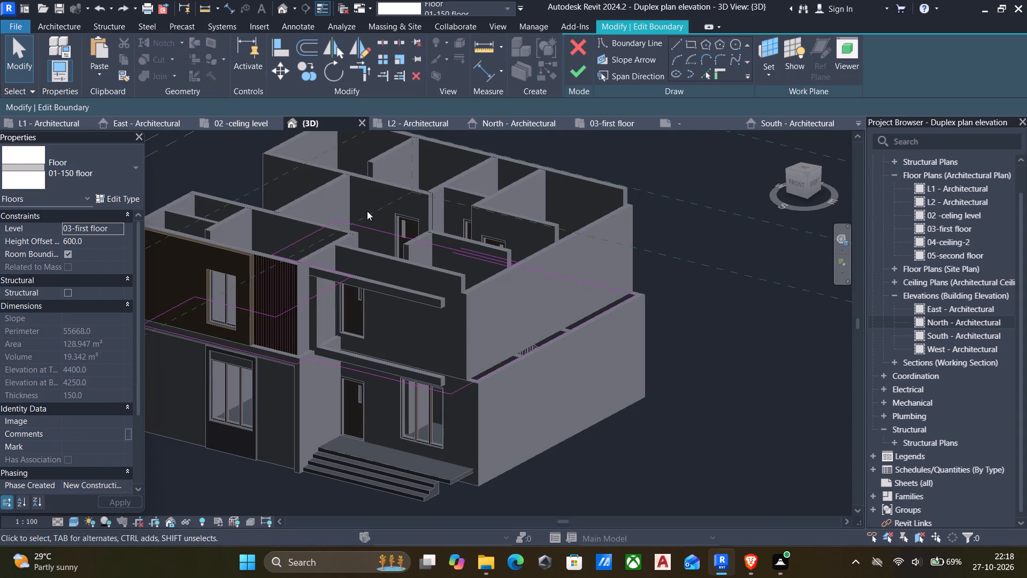
{"action": "key", "text": "ctrl+z"}
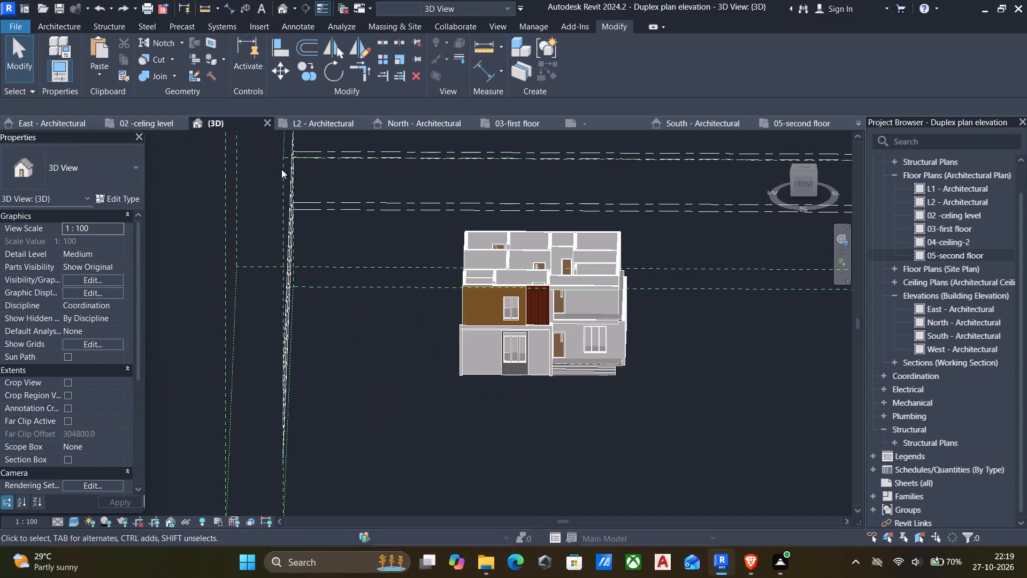
In a top-down 3D view, draw a 01-225 wall based on 05-second floor between the front room's inner corners, along its front wall.
{"action": "left_click", "coordinate": [806, 166]}
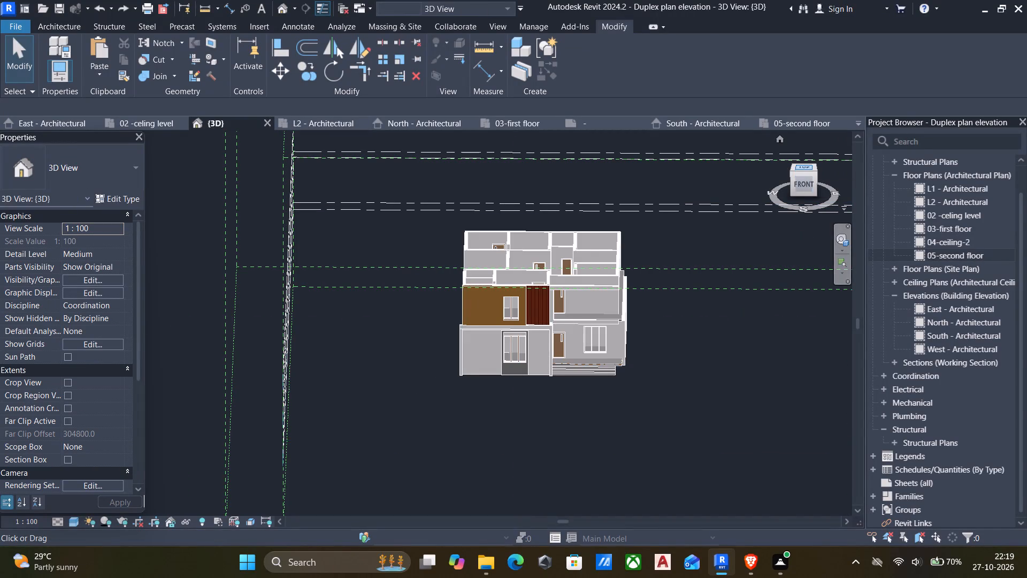
{"action": "scroll", "coordinate": [562, 362], "scroll_direction": "up", "scroll_amount": 4}
{"action": "scroll", "coordinate": [379, 406], "scroll_direction": "up", "scroll_amount": 5}
{"action": "middle_click_drag", "start_coordinate": [231, 373], "coordinate": [478, 392]}
{"action": "scroll", "coordinate": [479, 391], "scroll_direction": "up", "scroll_amount": 1}
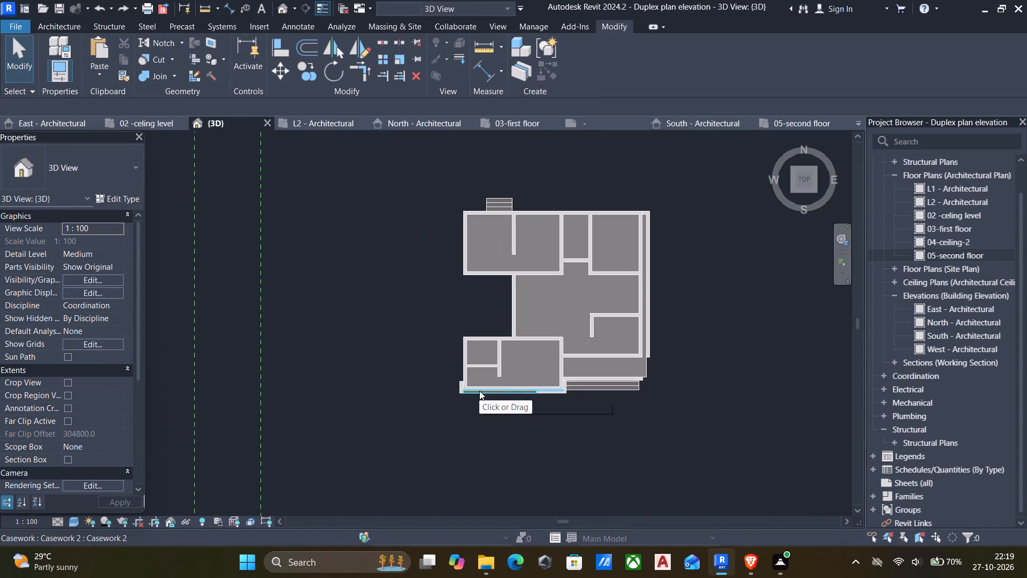
{"action": "scroll", "coordinate": [479, 391], "scroll_direction": "up", "scroll_amount": 4}
{"action": "type", "text": "wa"}
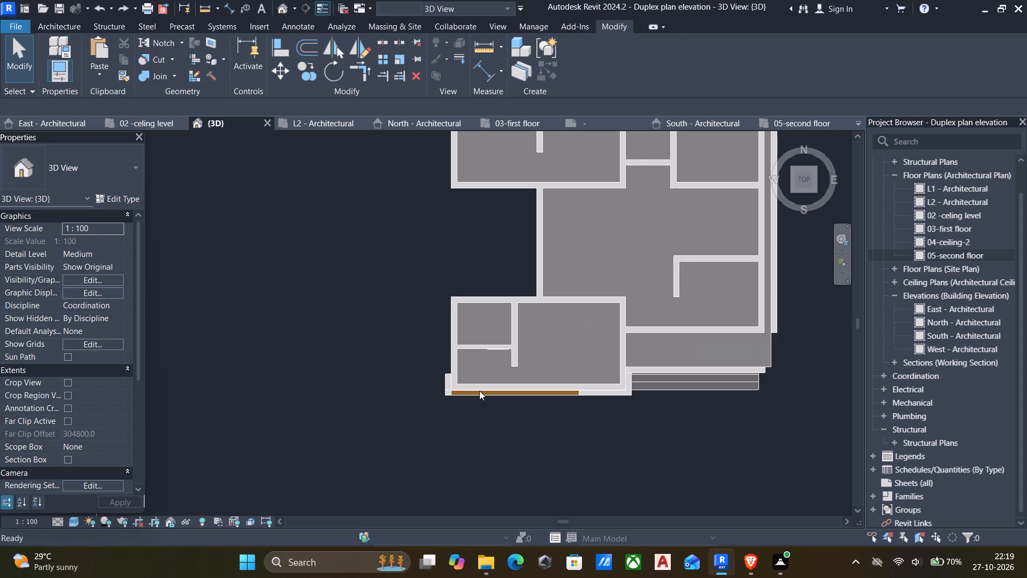
{"action": "scroll", "coordinate": [479, 391], "scroll_direction": "up", "scroll_amount": 6}
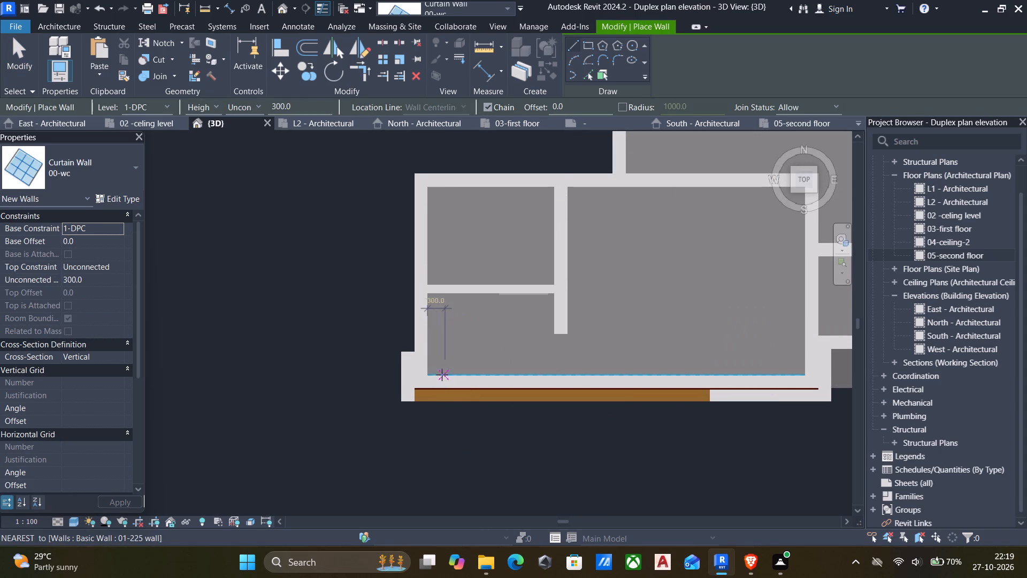
{"action": "left_click", "coordinate": [114, 225]}
{"action": "scroll", "coordinate": [96, 284], "scroll_direction": "down", "scroll_amount": 4}
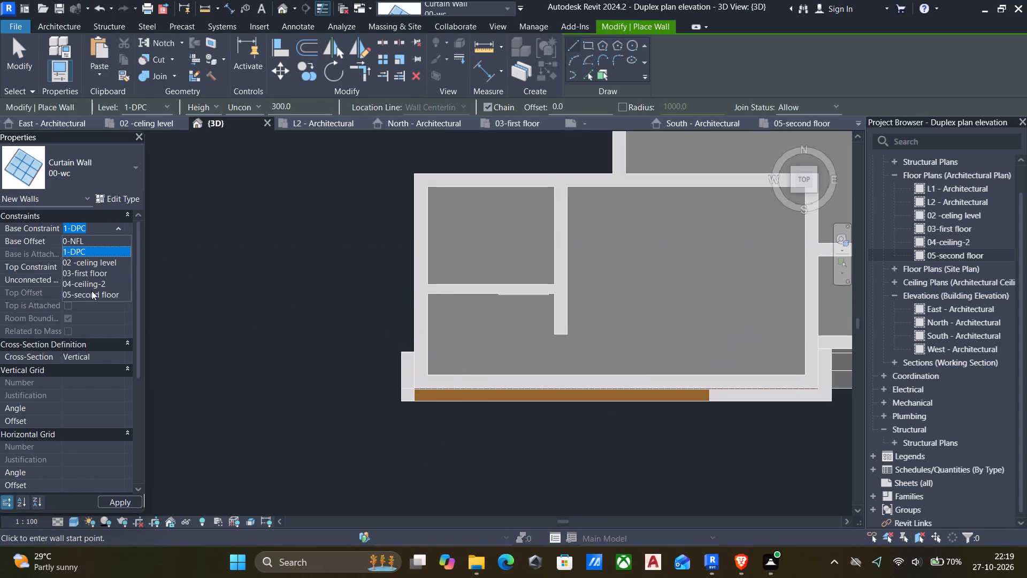
{"action": "left_click", "coordinate": [91, 292]}
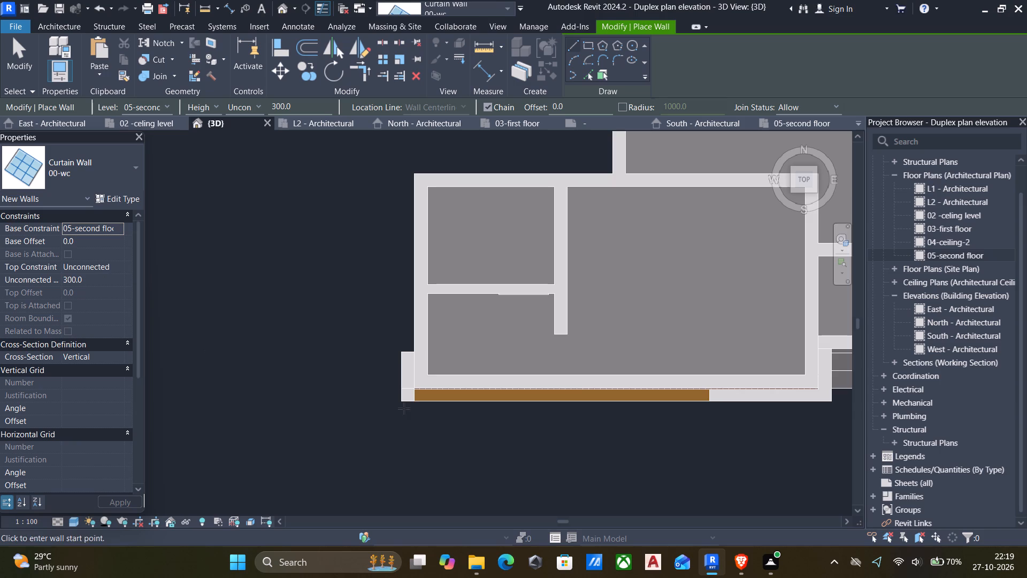
{"action": "left_click", "coordinate": [430, 373]}
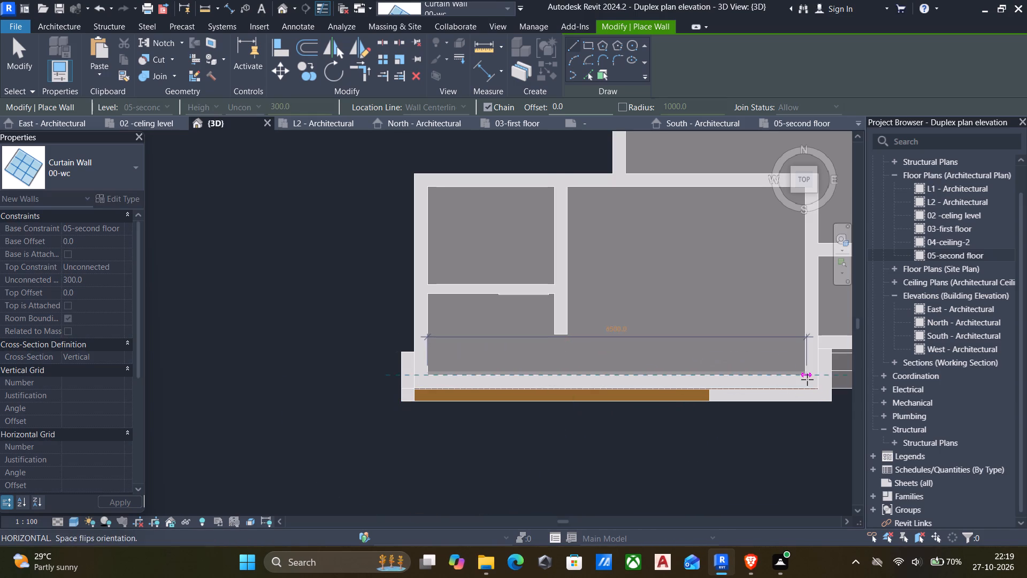
{"action": "key", "text": "Escape"}
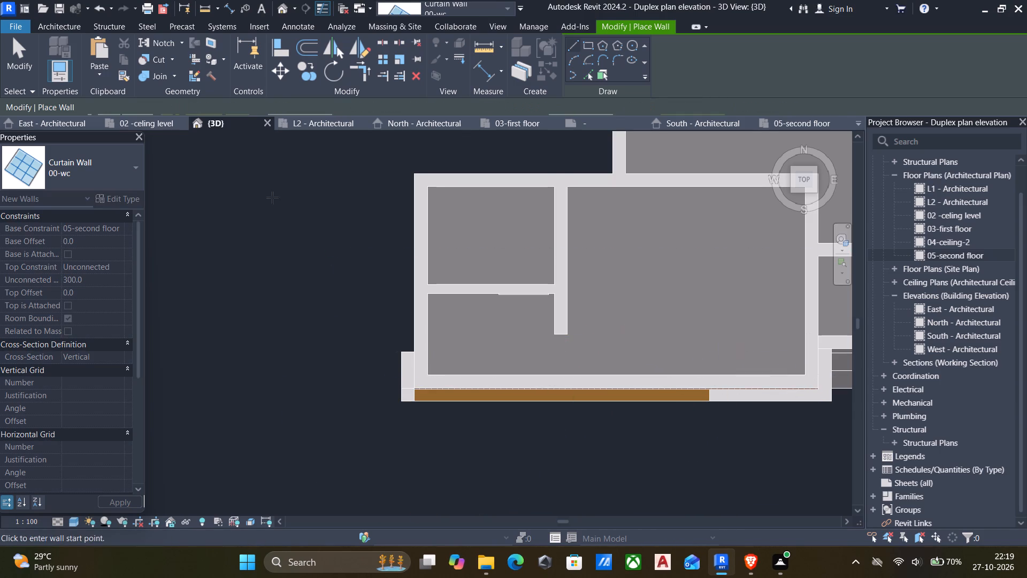
{"action": "left_click", "coordinate": [94, 169]}
{"action": "scroll", "coordinate": [91, 273], "scroll_direction": "up", "scroll_amount": 14}
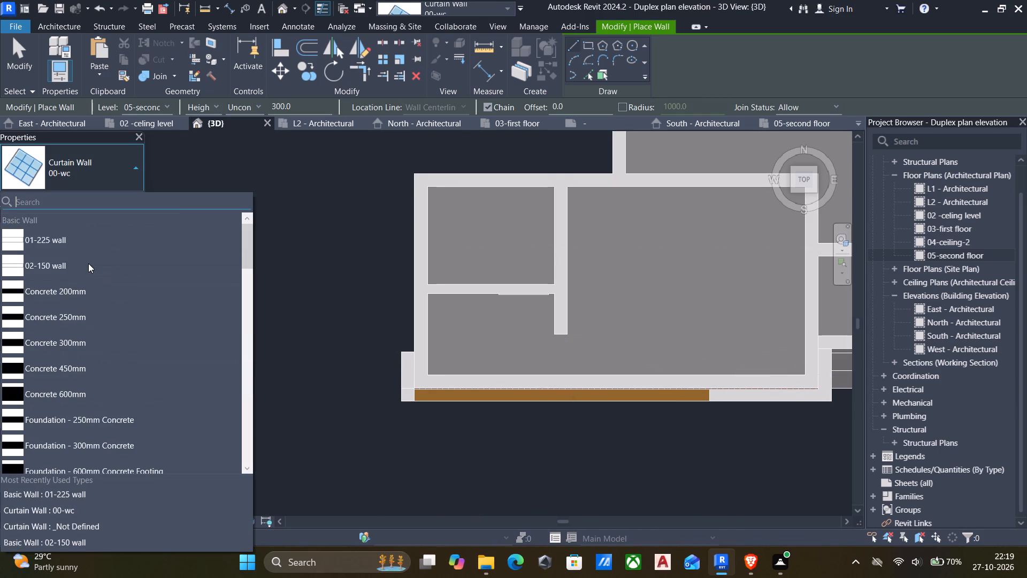
{"action": "scroll", "coordinate": [88, 263], "scroll_direction": "up", "scroll_amount": 6}
{"action": "left_click", "coordinate": [72, 248]}
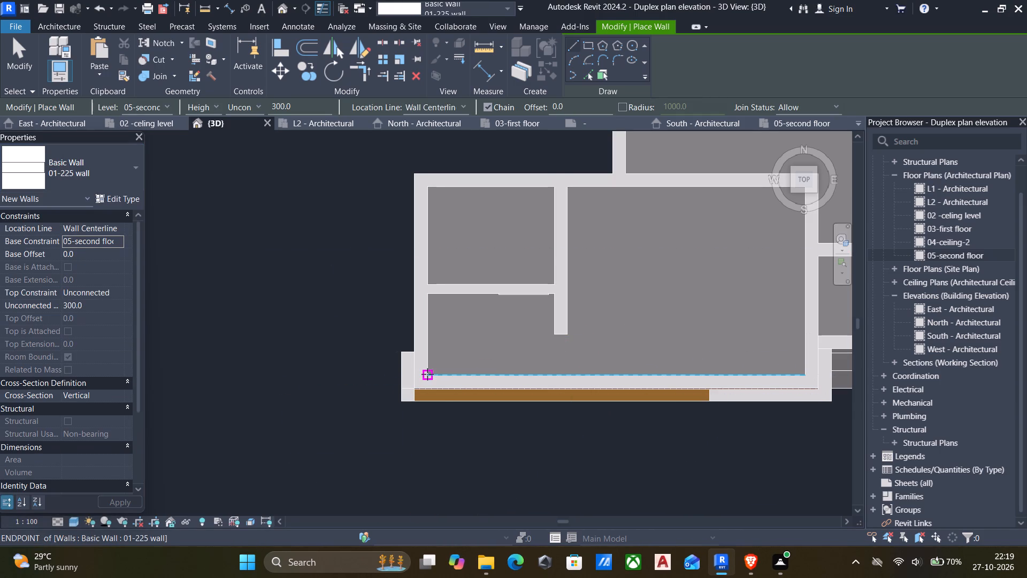
{"action": "left_click", "coordinate": [427, 375]}
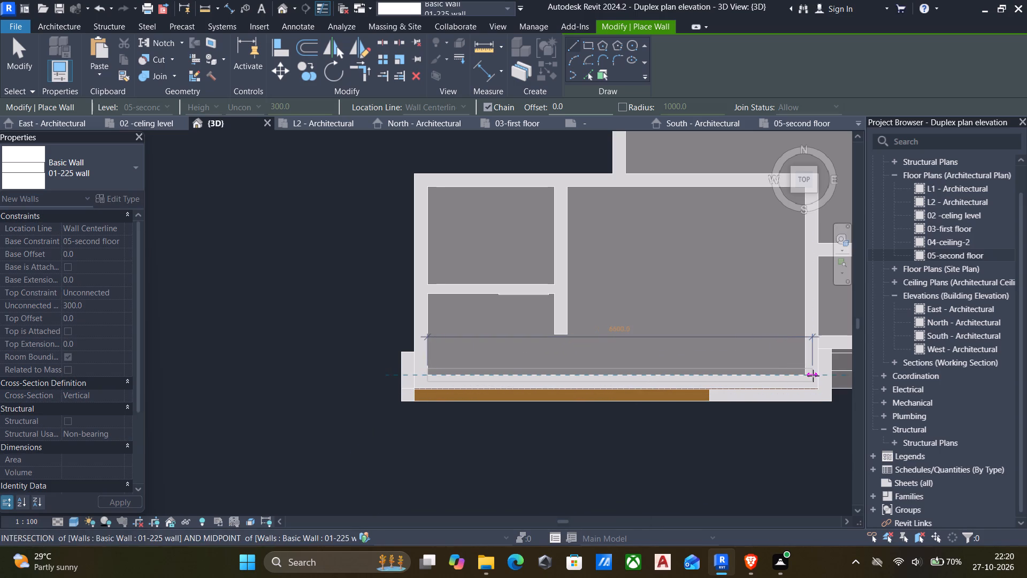
{"action": "left_click", "coordinate": [807, 377]}
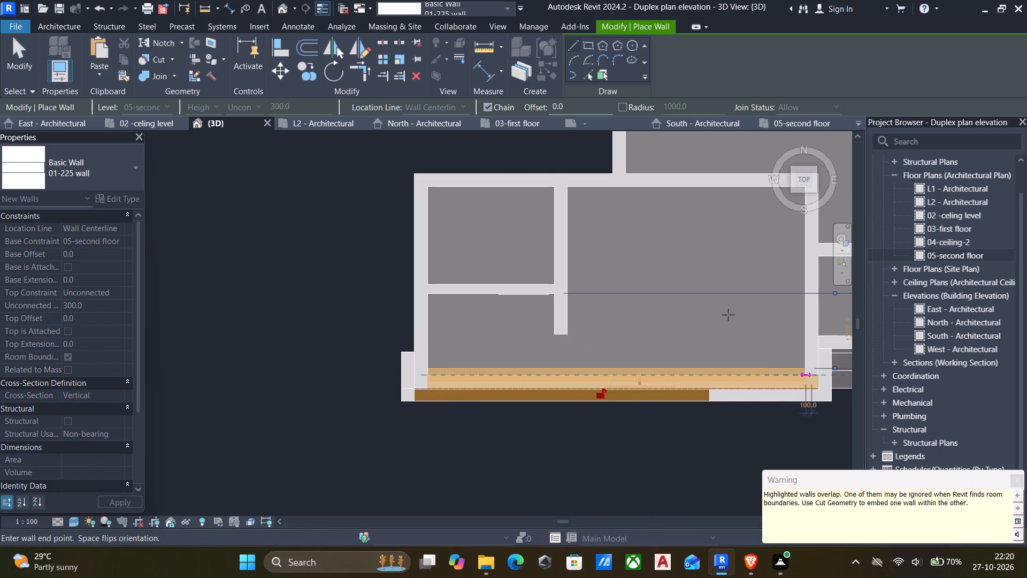
From an angled 3D view, delete the low 300 mm high wall above the front edge of the first-floor balcony.
{"action": "left_click", "coordinate": [281, 9]}
{"action": "scroll", "coordinate": [394, 272], "scroll_direction": "down", "scroll_amount": 2}
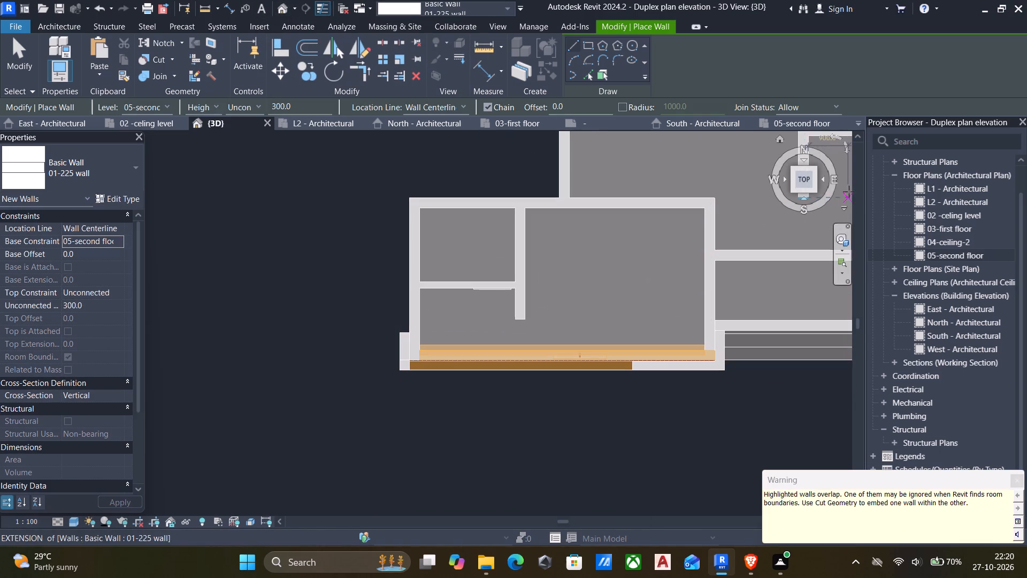
{"action": "left_click", "coordinate": [793, 190]}
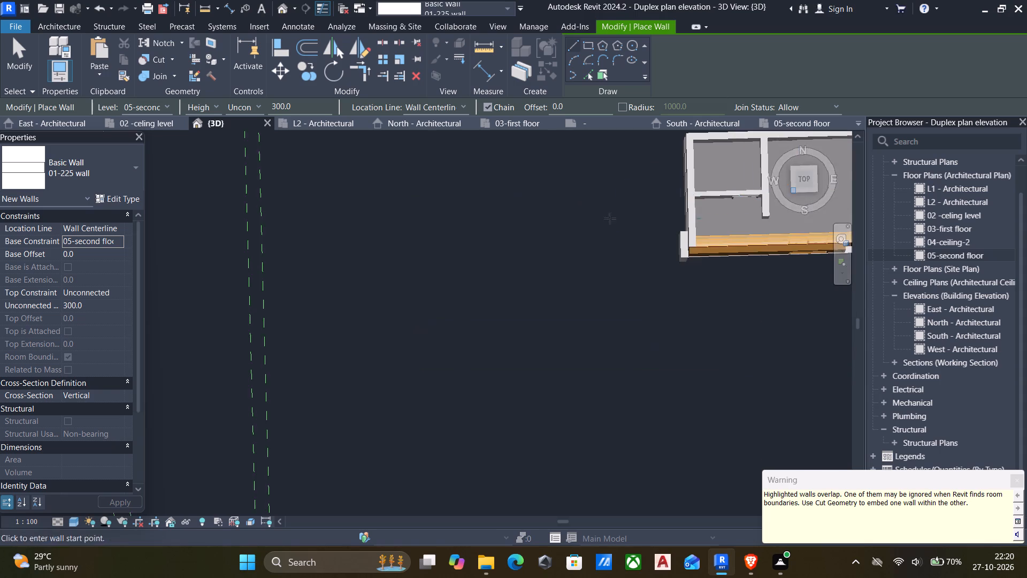
{"action": "scroll", "coordinate": [393, 378], "scroll_direction": "up", "scroll_amount": 8}
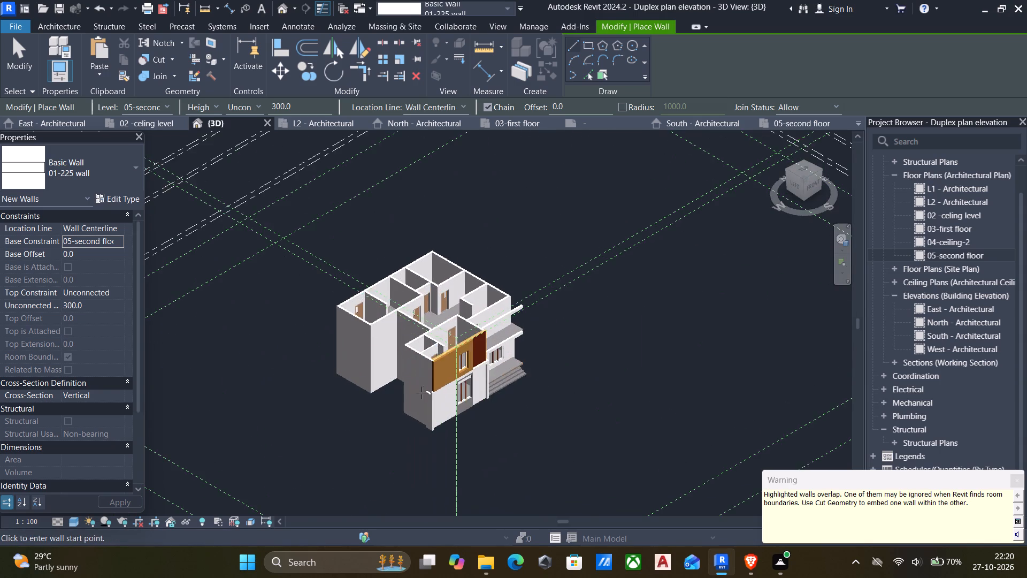
{"action": "scroll", "coordinate": [427, 391], "scroll_direction": "up", "scroll_amount": 6}
{"action": "middle_click_drag", "start_coordinate": [504, 385], "coordinate": [604, 437]}
{"action": "scroll", "coordinate": [708, 399], "scroll_direction": "up", "scroll_amount": 2}
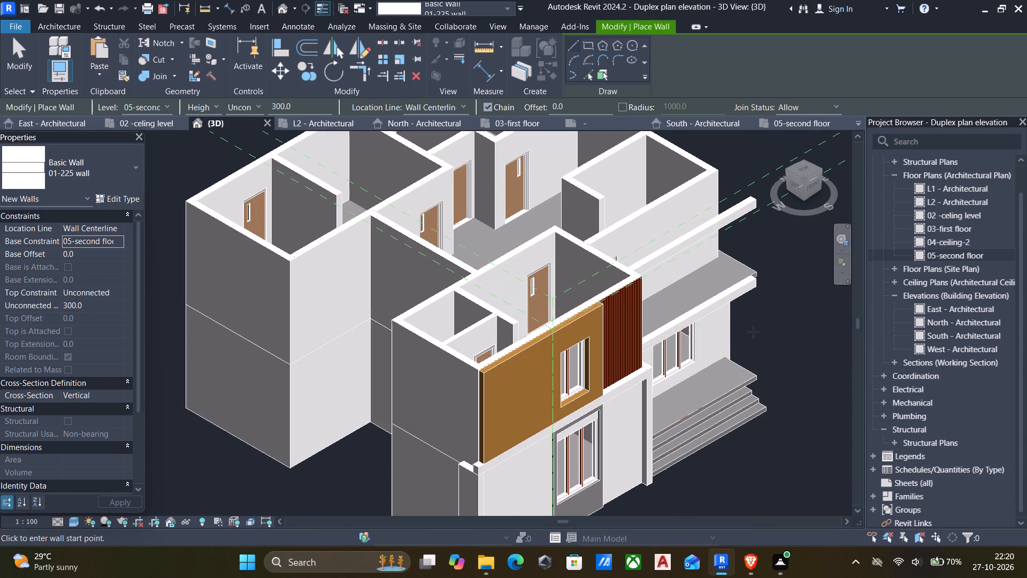
{"action": "key", "text": "Escape"}
{"action": "key", "text": "Escape"}
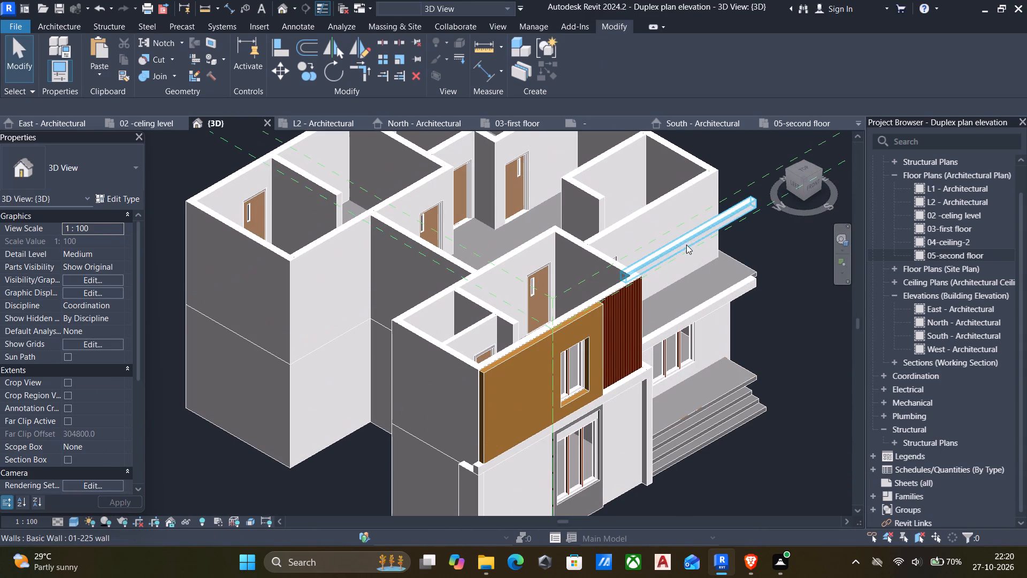
{"action": "left_click", "coordinate": [684, 243]}
{"action": "scroll", "coordinate": [552, 352], "scroll_direction": "up", "scroll_amount": 4}
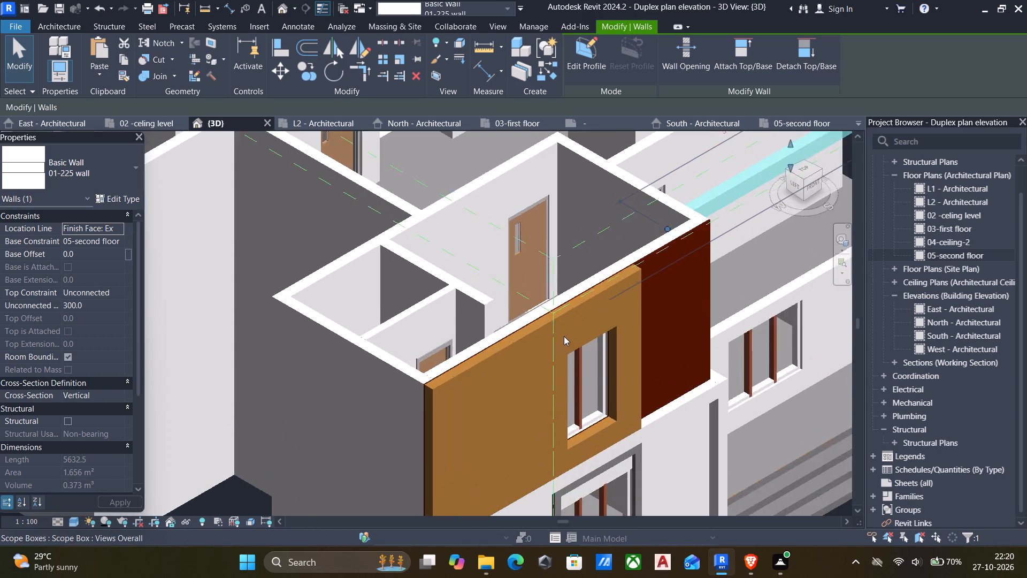
{"action": "scroll", "coordinate": [564, 336], "scroll_direction": "down", "scroll_amount": 5}
{"action": "middle_click_drag", "start_coordinate": [565, 337], "coordinate": [502, 405]}
{"action": "scroll", "coordinate": [502, 405], "scroll_direction": "up", "scroll_amount": 1}
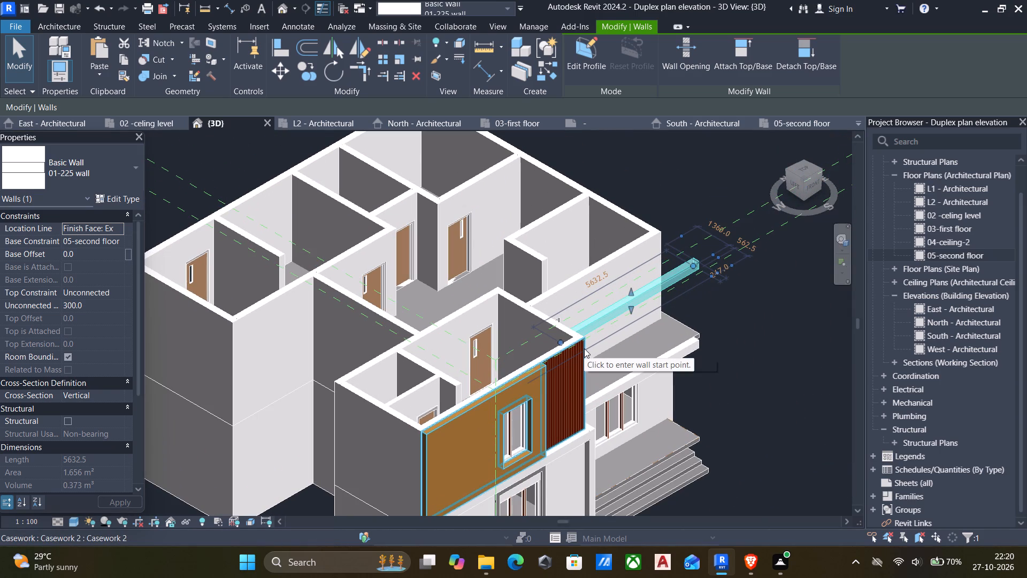
{"action": "key", "text": "F12"}
{"action": "key", "text": "Delete"}
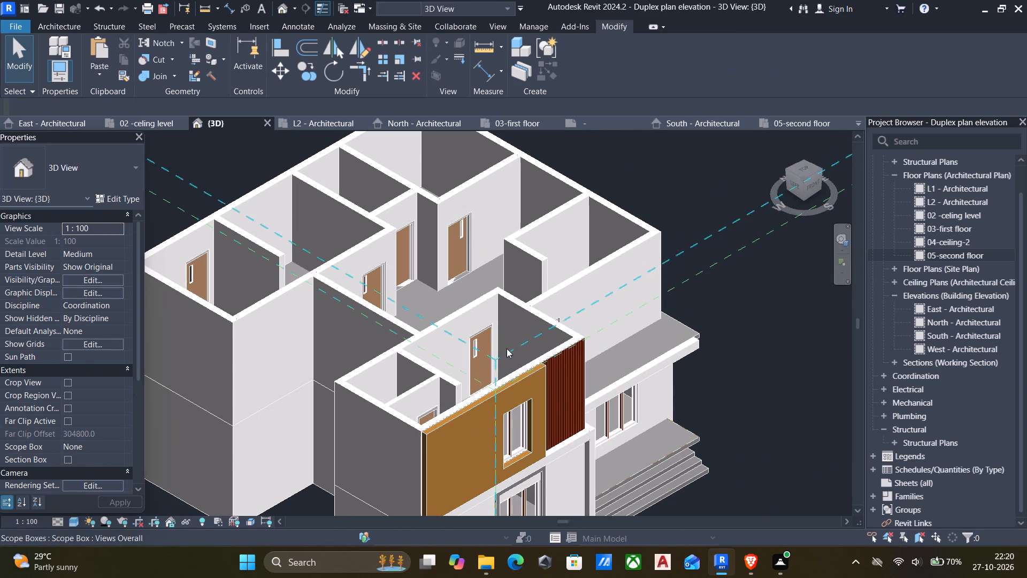
From above, draw another 01-225 wall based on 05-second floor along the inner side of the front room's front wall.
{"action": "left_click", "coordinate": [809, 170]}
{"action": "scroll", "coordinate": [433, 416], "scroll_direction": "up", "scroll_amount": 4}
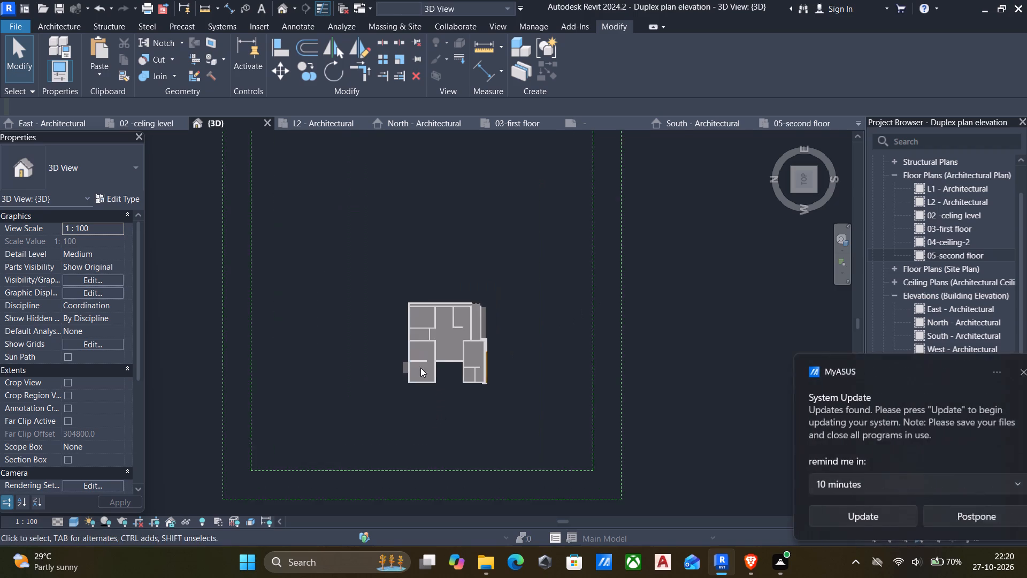
{"action": "scroll", "coordinate": [417, 363], "scroll_direction": "up", "scroll_amount": 10}
{"action": "scroll", "coordinate": [620, 403], "scroll_direction": "down", "scroll_amount": 5}
{"action": "middle_click_drag", "start_coordinate": [620, 403], "coordinate": [598, 412]}
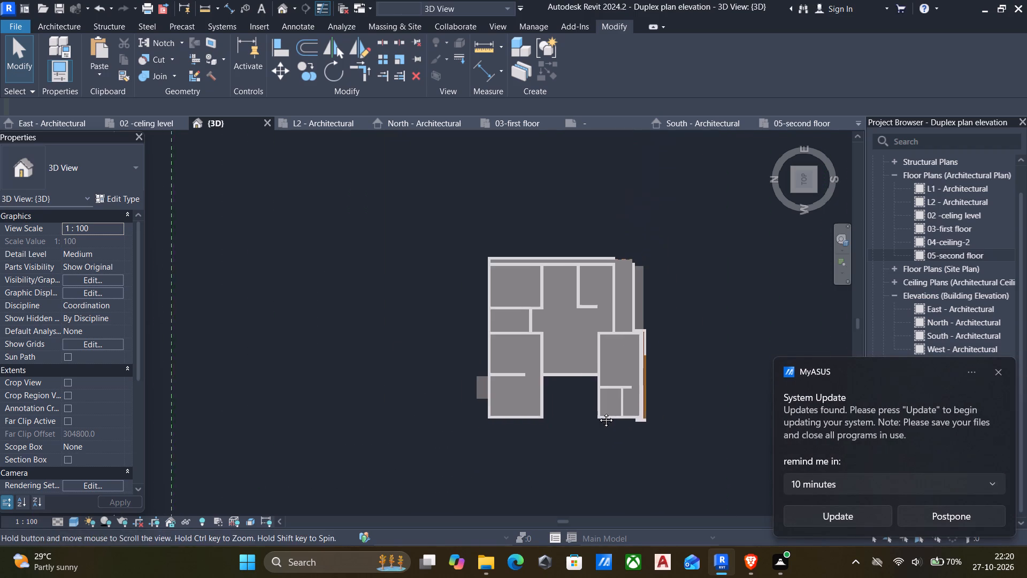
{"action": "middle_click_drag", "start_coordinate": [598, 412], "coordinate": [589, 414]}
{"action": "scroll", "coordinate": [589, 414], "scroll_direction": "up", "scroll_amount": 1}
{"action": "type", "text": "wa"}
{"action": "scroll", "coordinate": [607, 386], "scroll_direction": "up", "scroll_amount": 5}
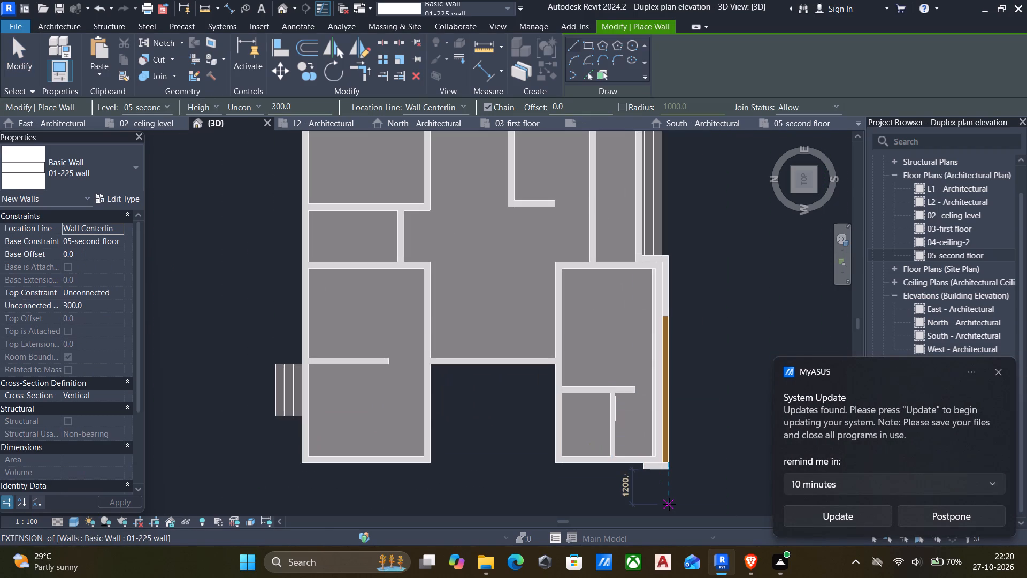
{"action": "scroll", "coordinate": [670, 504], "scroll_direction": "up", "scroll_amount": 5}
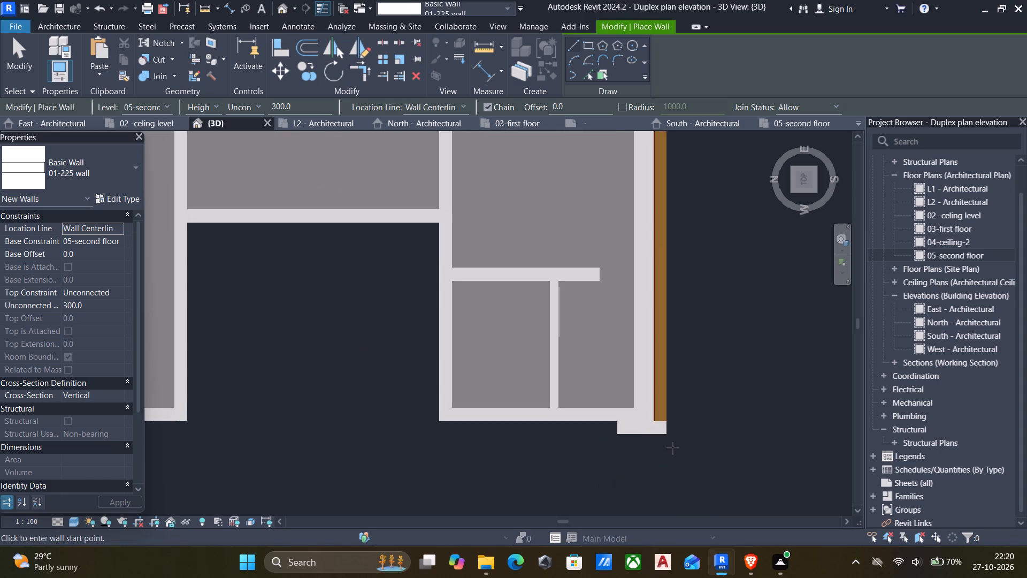
{"action": "scroll", "coordinate": [634, 408], "scroll_direction": "up", "scroll_amount": 5}
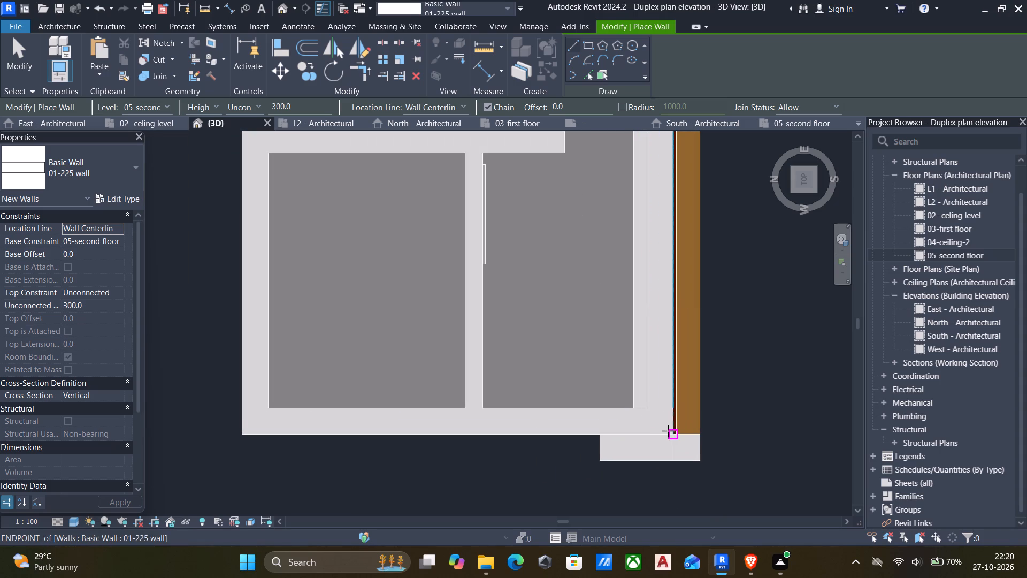
{"action": "left_click", "coordinate": [637, 412]}
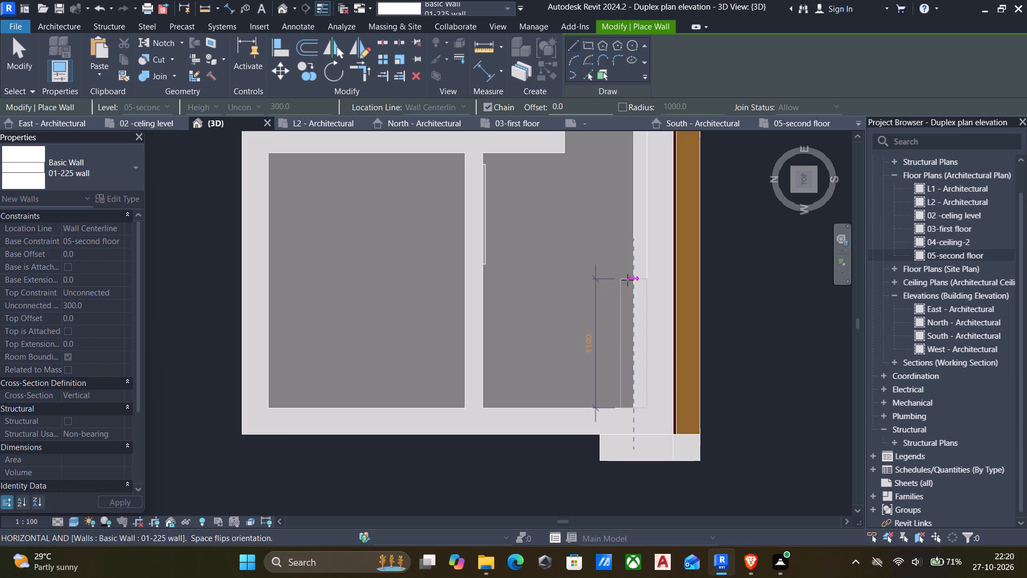
{"action": "scroll", "coordinate": [627, 280], "scroll_direction": "down", "scroll_amount": 4}
{"action": "middle_click_drag", "start_coordinate": [627, 280], "coordinate": [568, 547]}
{"action": "scroll", "coordinate": [568, 547], "scroll_direction": "up", "scroll_amount": 1}
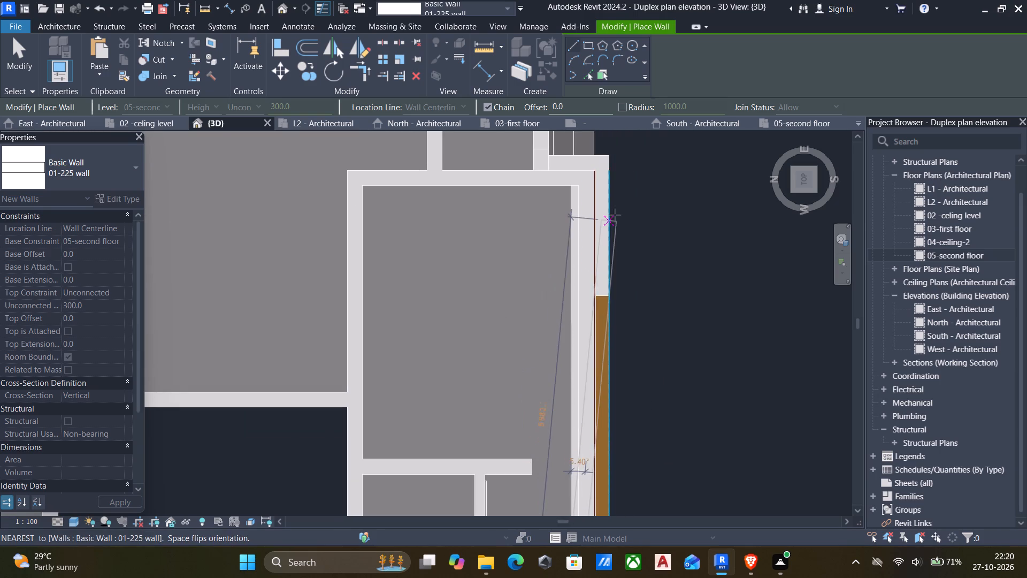
{"action": "left_click", "coordinate": [565, 185]}
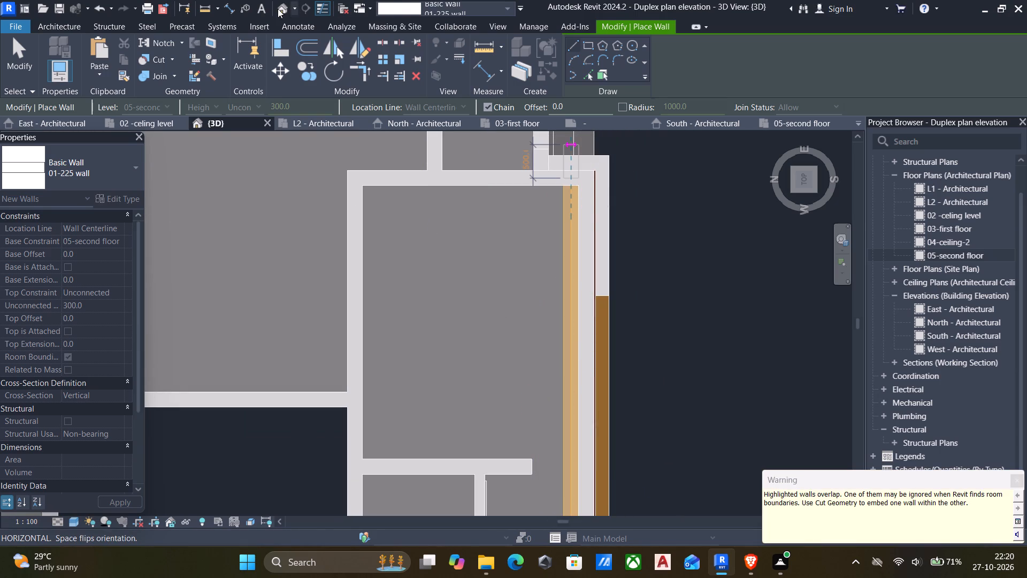
Leave the wall command and examine the front room's facade wall and the wall along its inner side from an angled 3D view.
{"action": "left_click", "coordinate": [280, 9]}
{"action": "left_click", "coordinate": [812, 192]}
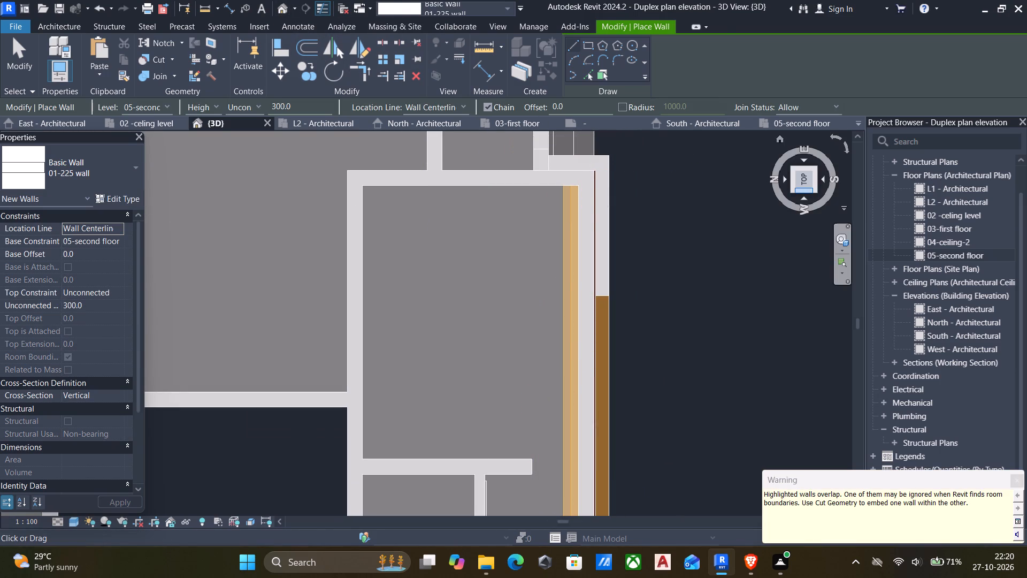
{"action": "left_click", "coordinate": [816, 176]}
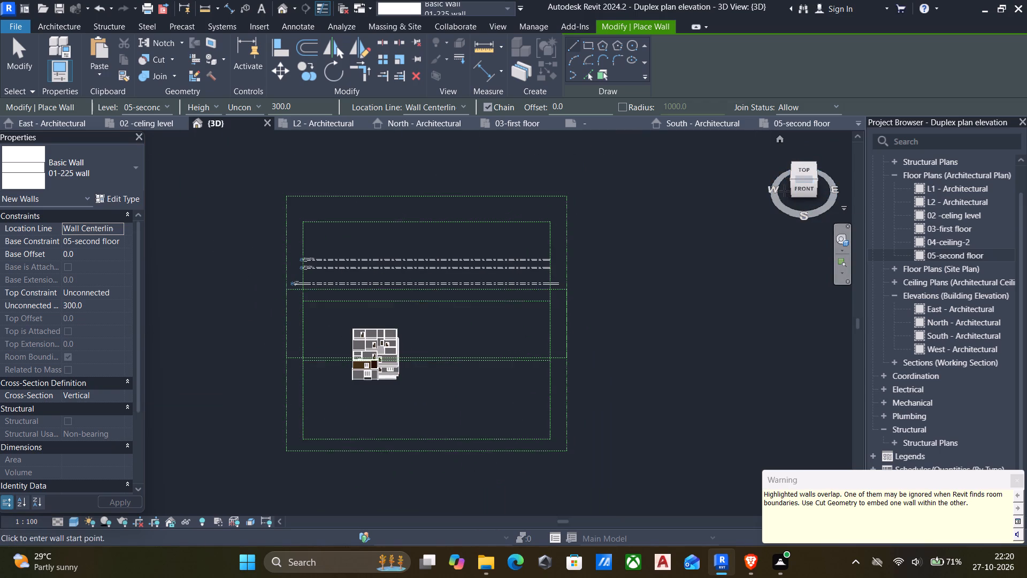
{"action": "left_click", "coordinate": [793, 178]}
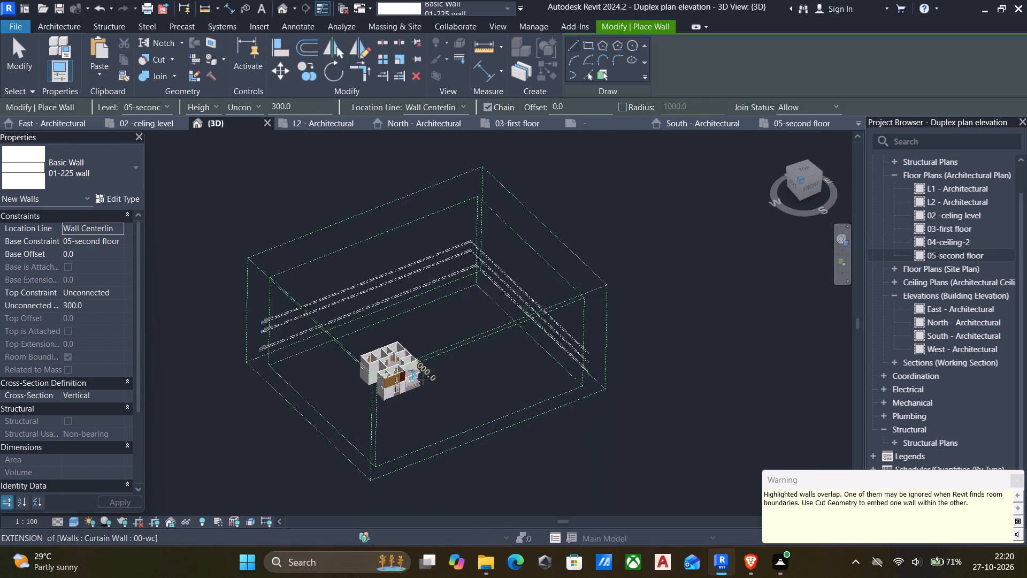
{"action": "scroll", "coordinate": [423, 379], "scroll_direction": "up", "scroll_amount": 4}
{"action": "scroll", "coordinate": [380, 410], "scroll_direction": "up", "scroll_amount": 6}
{"action": "middle_click_drag", "start_coordinate": [388, 457], "coordinate": [477, 356]}
{"action": "scroll", "coordinate": [477, 358], "scroll_direction": "up", "scroll_amount": 5}
{"action": "scroll", "coordinate": [480, 408], "scroll_direction": "down", "scroll_amount": 1}
{"action": "middle_click_drag", "start_coordinate": [482, 410], "coordinate": [565, 330]}
{"action": "scroll", "coordinate": [547, 385], "scroll_direction": "up", "scroll_amount": 5}
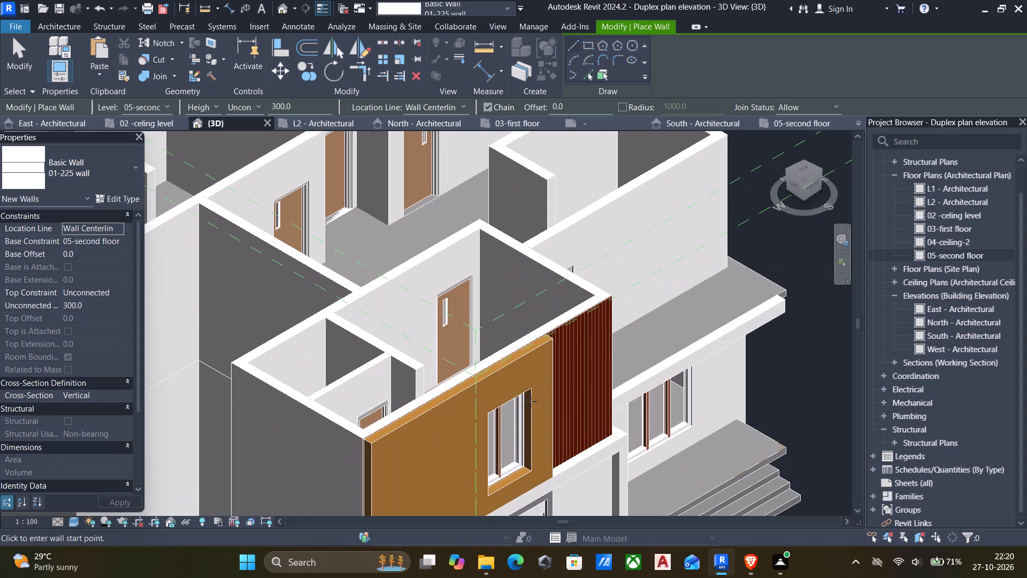
{"action": "key", "text": "Escape"}
{"action": "scroll", "coordinate": [531, 401], "scroll_direction": "down", "scroll_amount": 4}
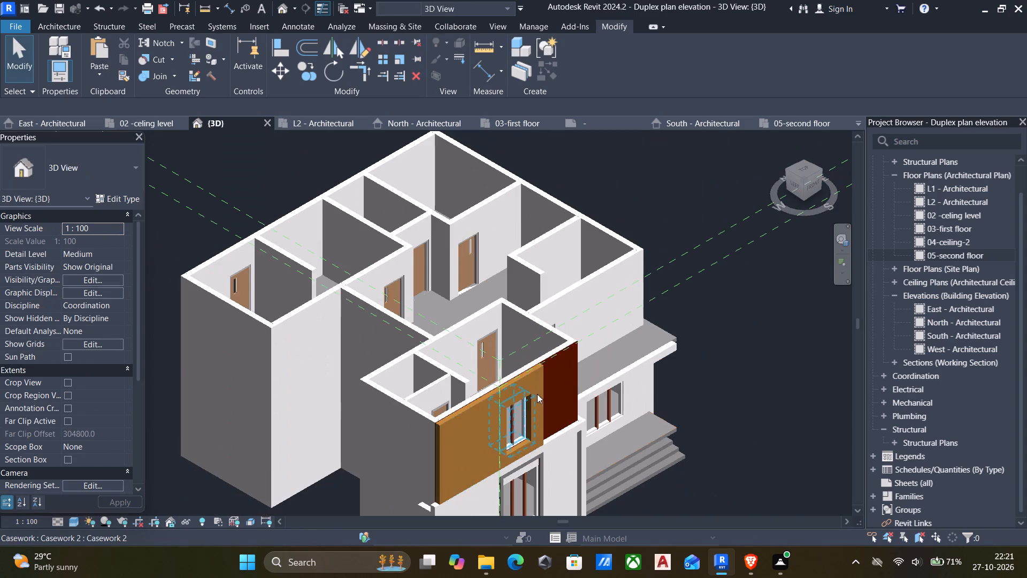
{"action": "left_click", "coordinate": [526, 362]}
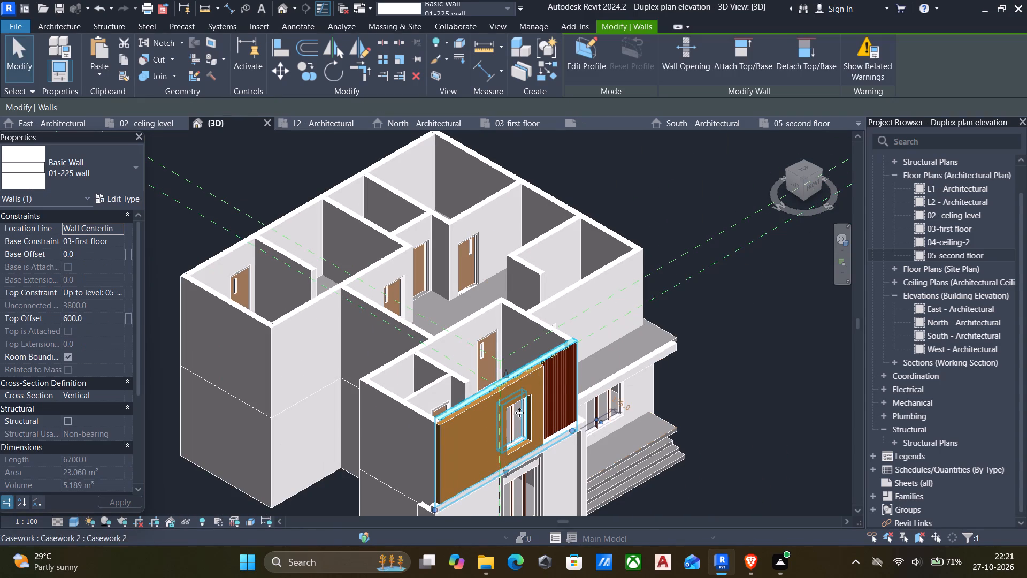
{"action": "scroll", "coordinate": [516, 417], "scroll_direction": "up", "scroll_amount": 2}
{"action": "scroll", "coordinate": [515, 417], "scroll_direction": "down", "scroll_amount": 2}
{"action": "middle_click_drag", "start_coordinate": [515, 418], "coordinate": [580, 438]}
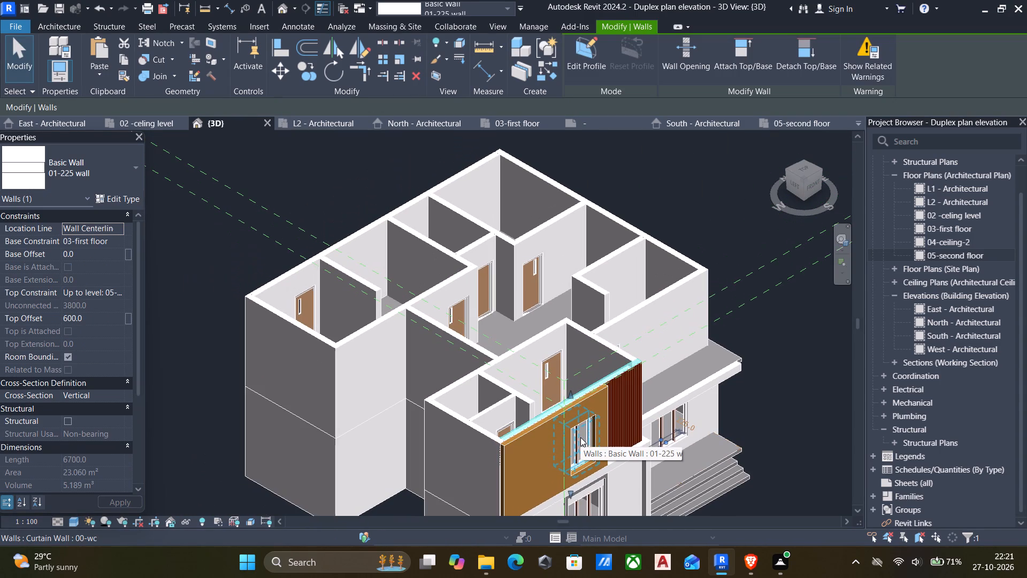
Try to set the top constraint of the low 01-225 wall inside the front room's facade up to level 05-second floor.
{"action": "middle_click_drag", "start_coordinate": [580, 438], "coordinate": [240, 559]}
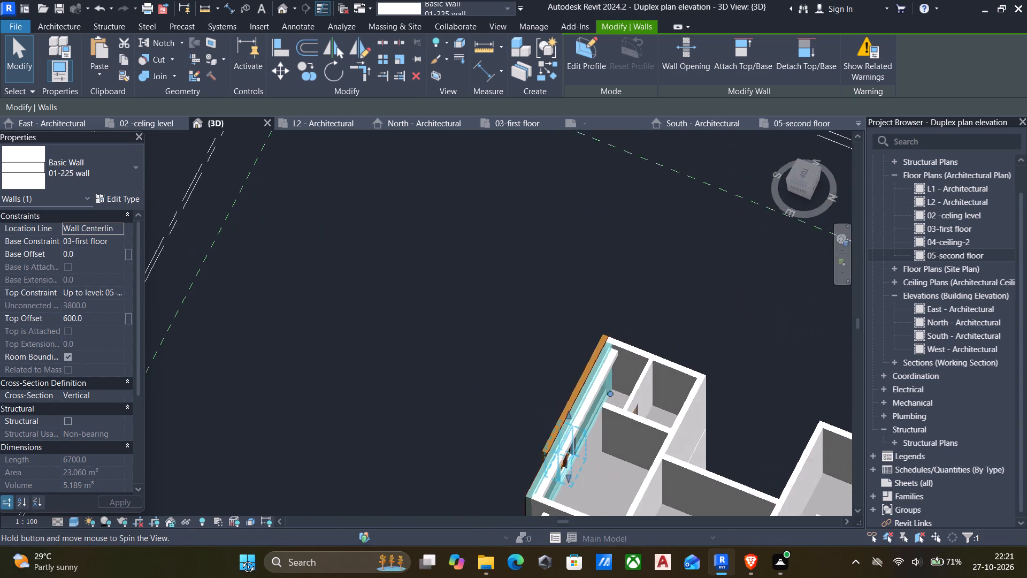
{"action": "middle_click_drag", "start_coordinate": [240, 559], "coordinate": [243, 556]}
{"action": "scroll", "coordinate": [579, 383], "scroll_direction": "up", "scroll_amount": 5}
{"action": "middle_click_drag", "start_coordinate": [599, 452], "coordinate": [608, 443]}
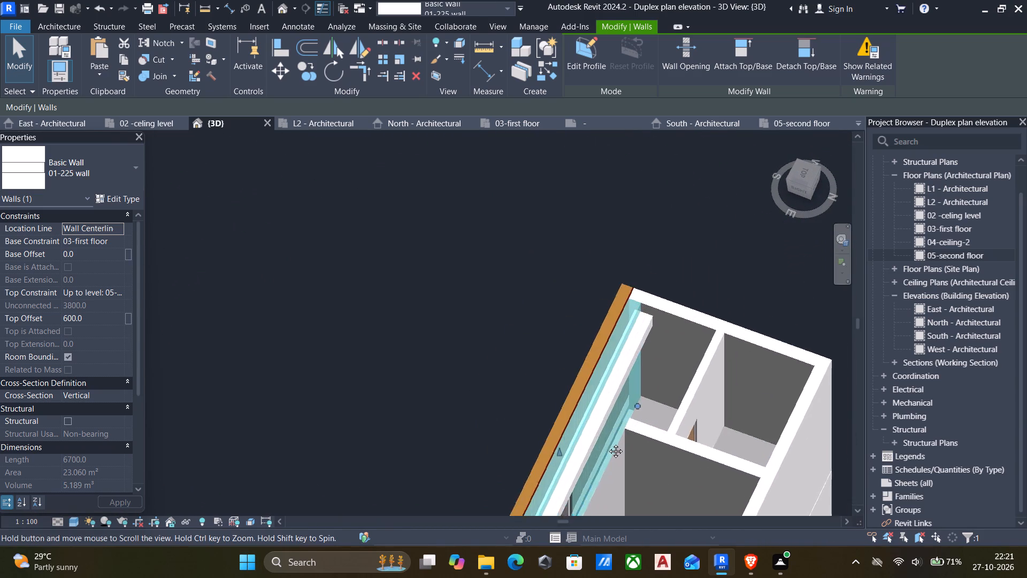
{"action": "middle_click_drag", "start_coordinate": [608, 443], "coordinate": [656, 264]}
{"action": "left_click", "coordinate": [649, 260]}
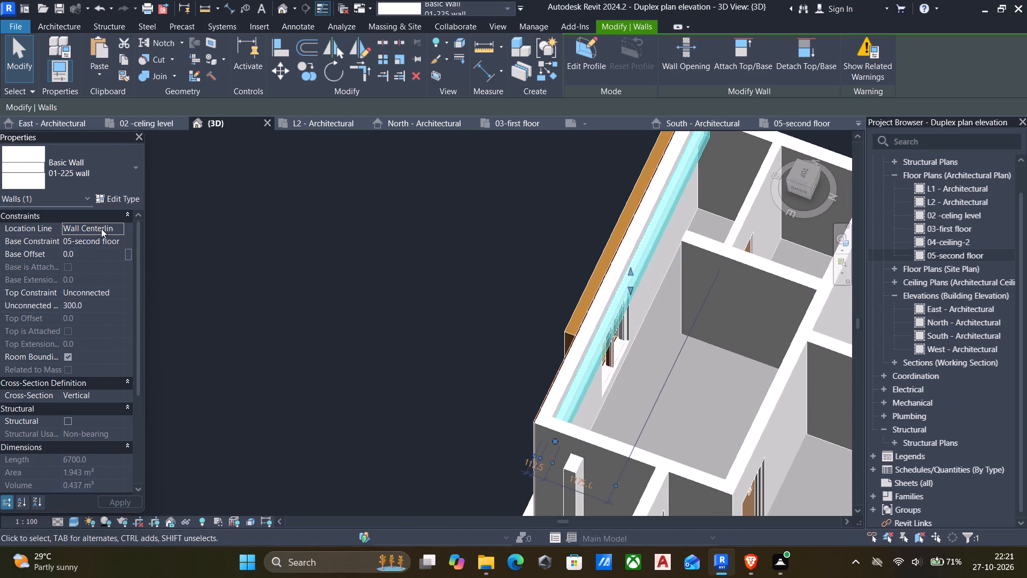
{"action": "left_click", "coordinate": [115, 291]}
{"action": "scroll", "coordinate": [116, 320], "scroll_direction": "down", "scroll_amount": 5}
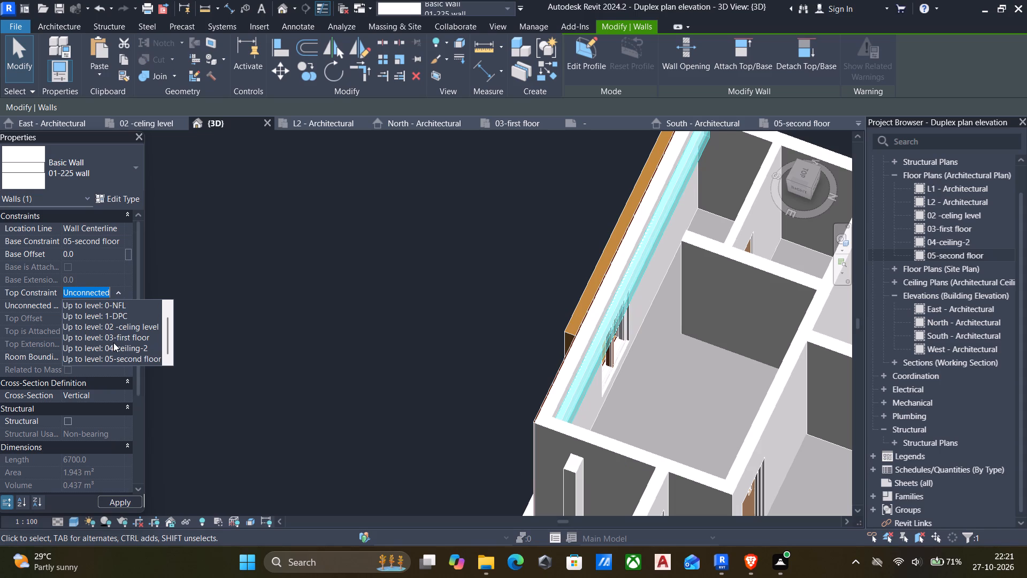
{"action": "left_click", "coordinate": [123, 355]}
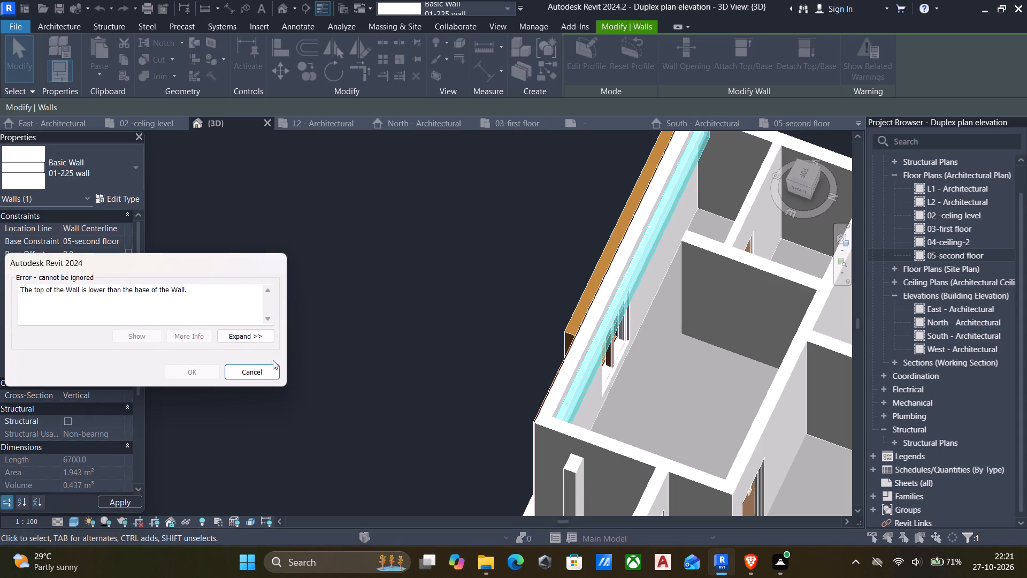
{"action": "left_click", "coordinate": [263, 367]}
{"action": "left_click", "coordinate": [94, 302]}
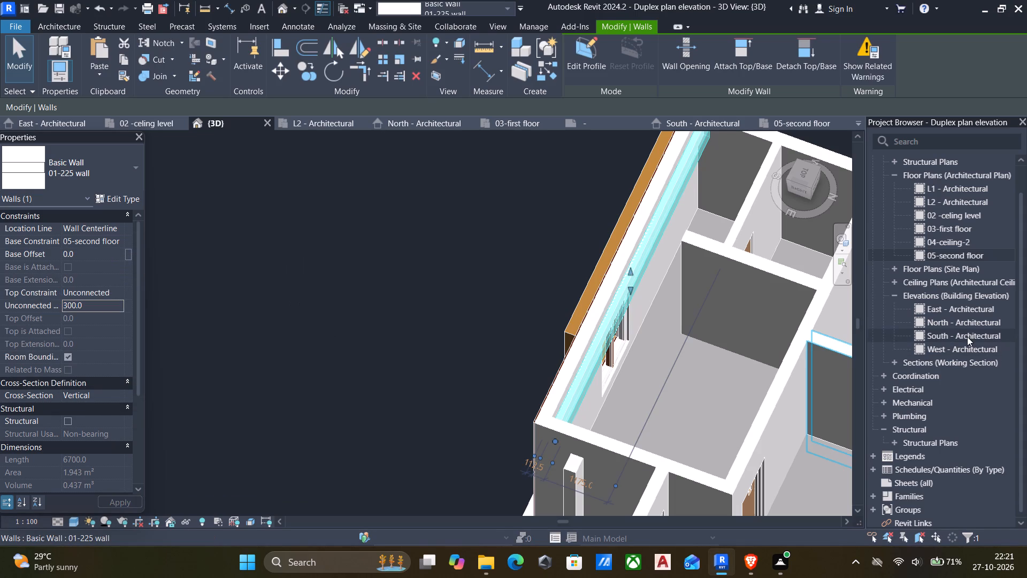
In the North elevation, add a level similar to 05-second floor, offset 1500 mm above it and spanning the existing level lines.
{"action": "double_click", "coordinate": [918, 325]}
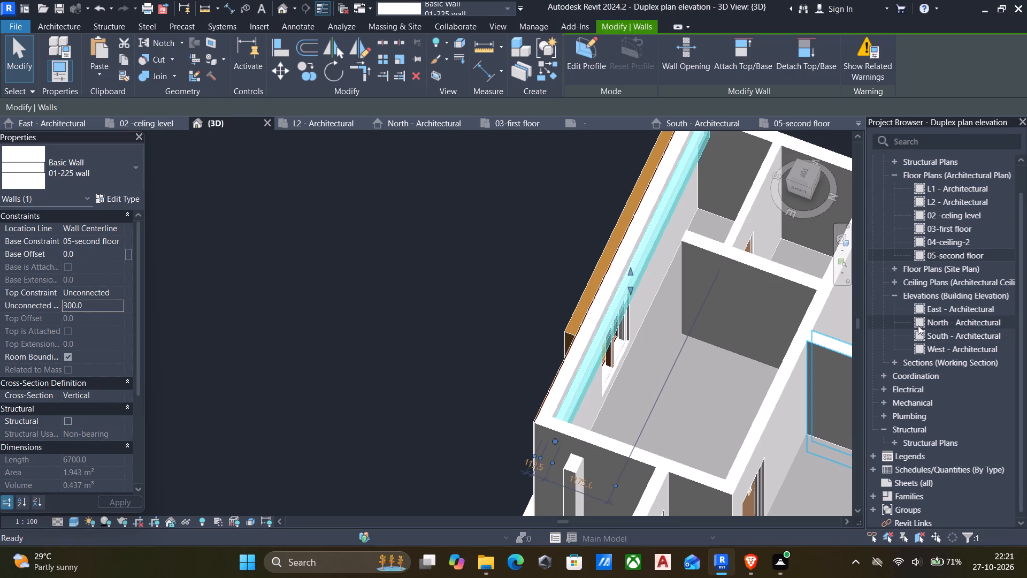
{"action": "scroll", "coordinate": [489, 313], "scroll_direction": "up", "scroll_amount": 1}
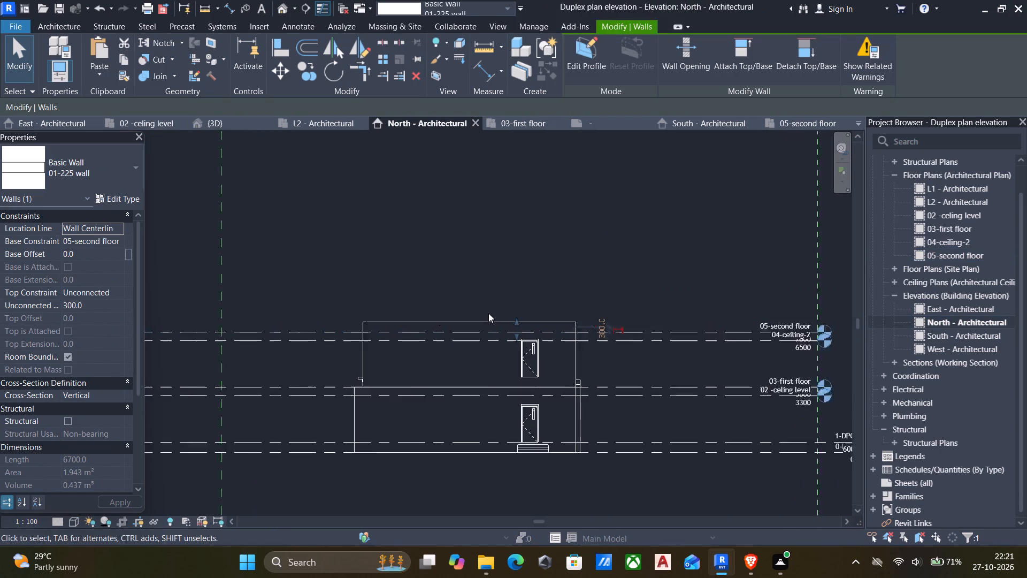
{"action": "scroll", "coordinate": [488, 313], "scroll_direction": "up", "scroll_amount": 1}
{"action": "scroll", "coordinate": [677, 354], "scroll_direction": "up", "scroll_amount": 1}
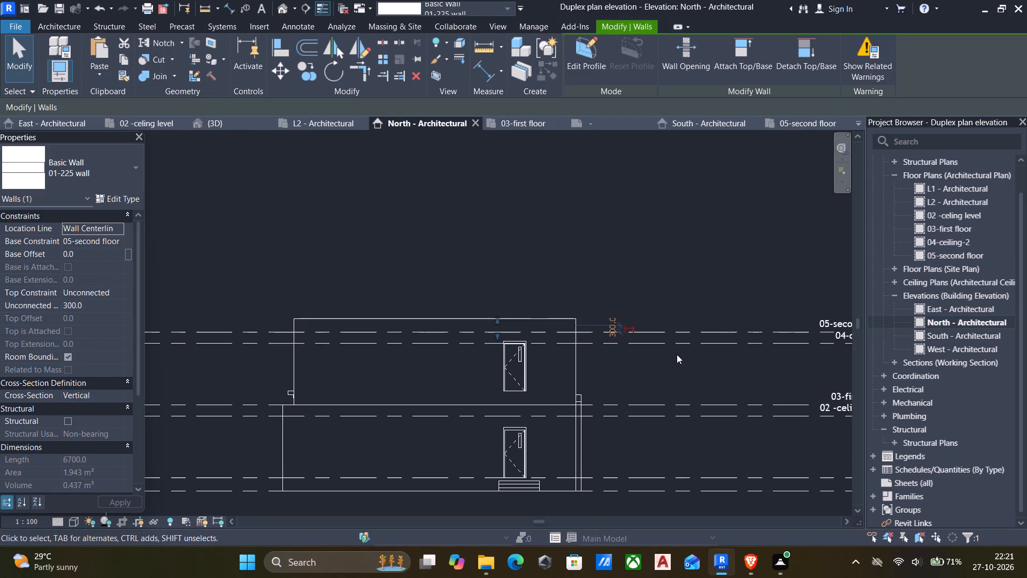
{"action": "left_click", "coordinate": [687, 329]}
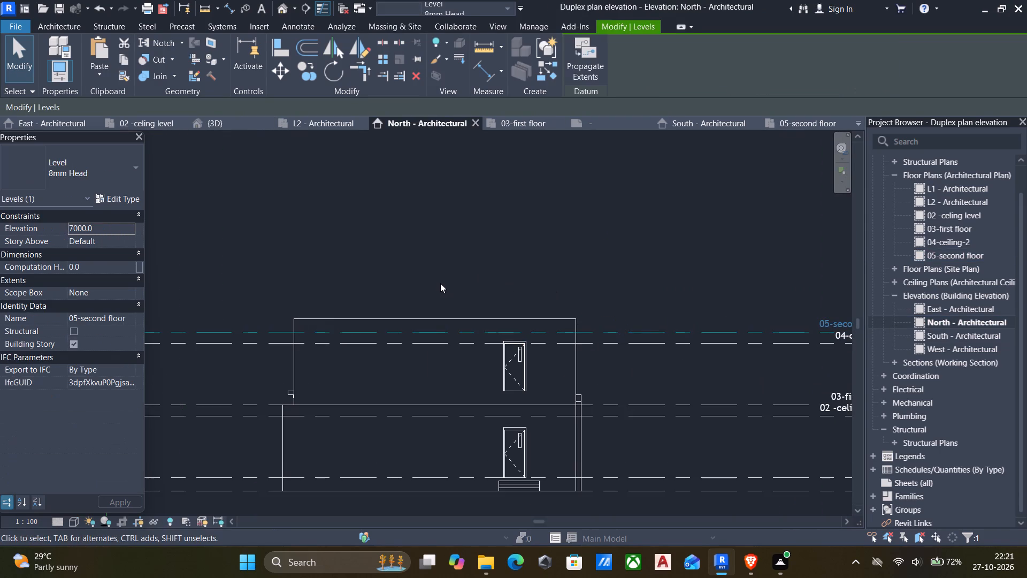
{"action": "type", "text": "cs"}
{"action": "scroll", "coordinate": [424, 302], "scroll_direction": "down", "scroll_amount": 5}
{"action": "middle_click_drag", "start_coordinate": [422, 314], "coordinate": [588, 343]}
{"action": "left_click_drag", "start_coordinate": [340, 104], "coordinate": [211, 100]}
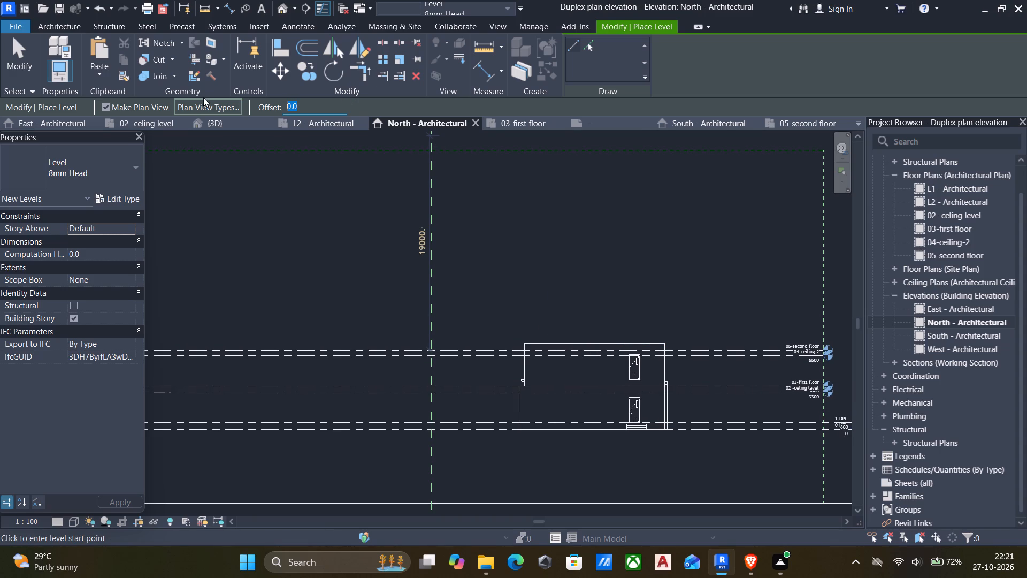
{"action": "key", "text": "3"}
{"action": "key", "text": "Return"}
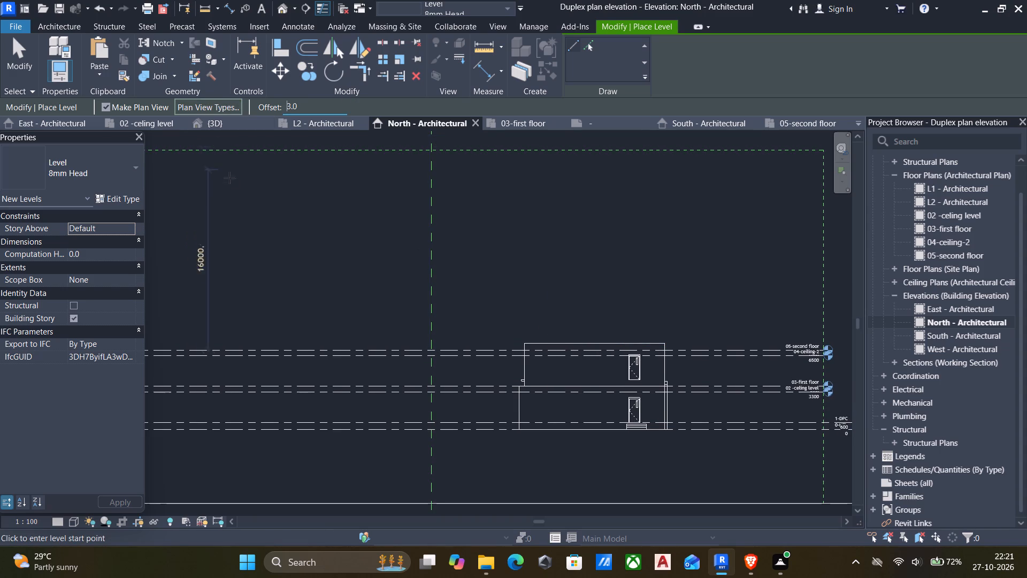
{"action": "left_click_drag", "start_coordinate": [324, 104], "coordinate": [248, 118]}
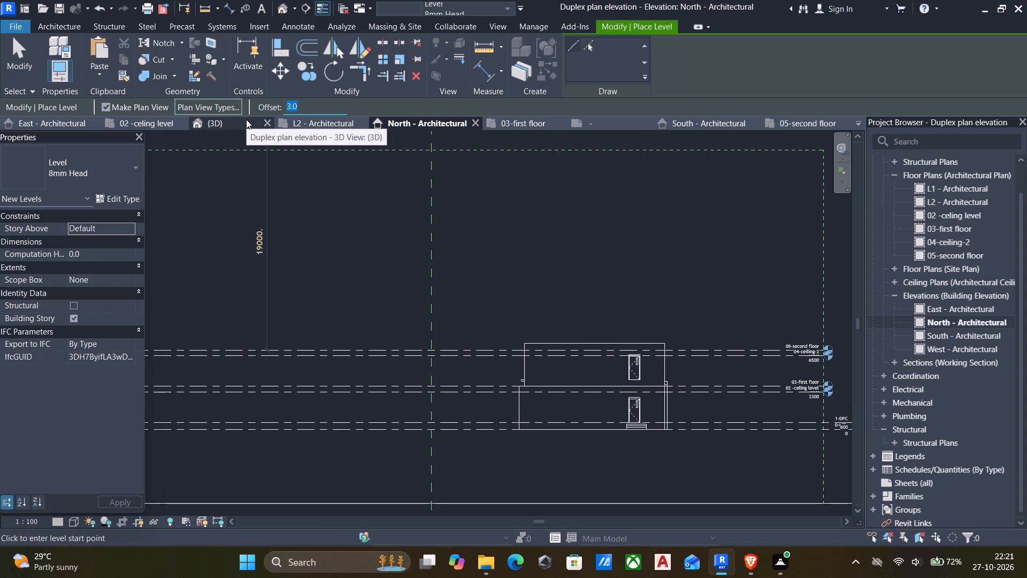
{"action": "type", "text": "1500"}
{"action": "key", "text": "Return"}
{"action": "scroll", "coordinate": [203, 320], "scroll_direction": "down", "scroll_amount": 1}
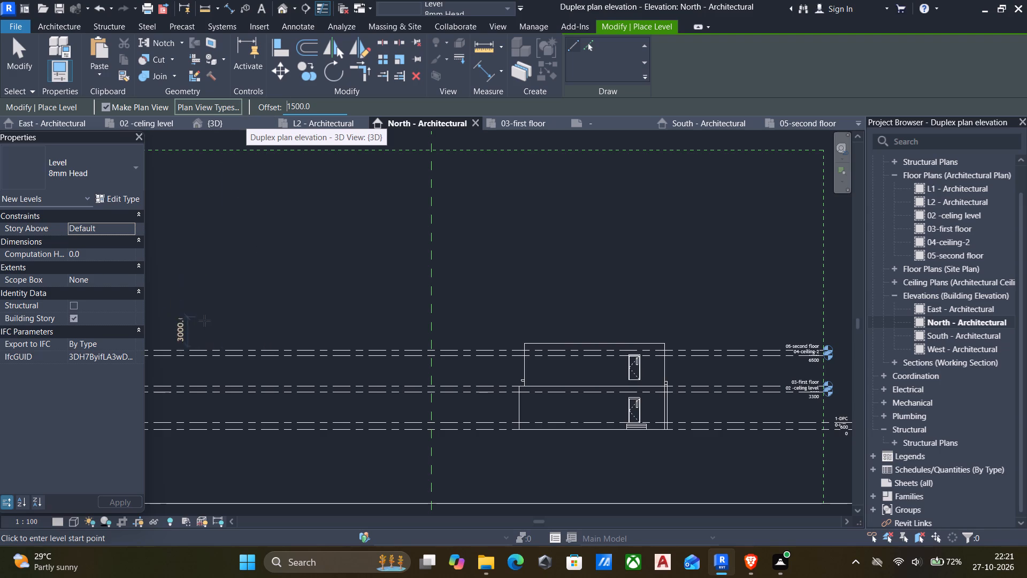
{"action": "scroll", "coordinate": [204, 321], "scroll_direction": "down", "scroll_amount": 1}
{"action": "middle_click_drag", "start_coordinate": [205, 321], "coordinate": [572, 295]}
{"action": "scroll", "coordinate": [559, 324], "scroll_direction": "up", "scroll_amount": 5}
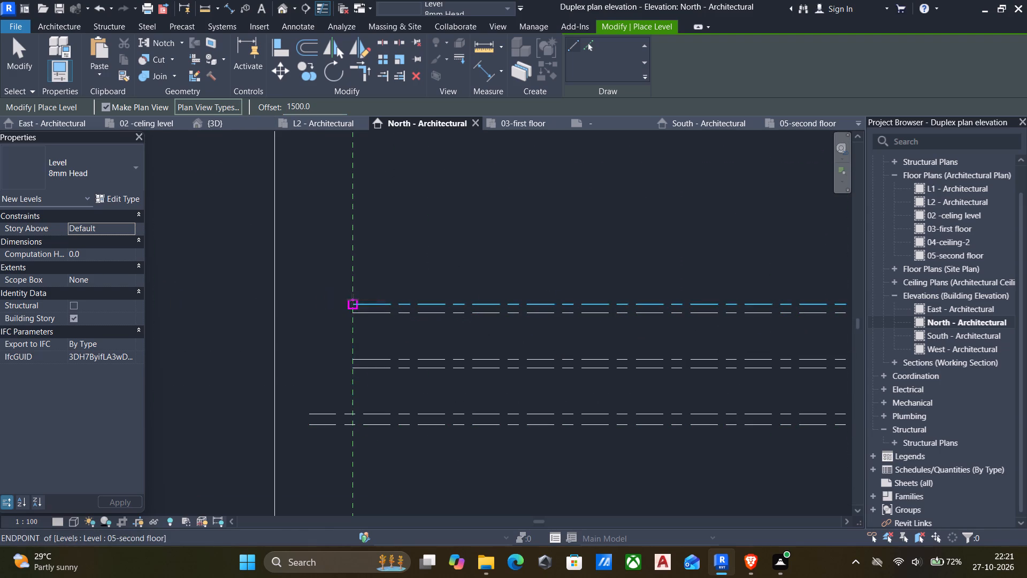
{"action": "left_click", "coordinate": [352, 300]}
{"action": "scroll", "coordinate": [577, 298], "scroll_direction": "down", "scroll_amount": 5}
{"action": "middle_click_drag", "start_coordinate": [579, 299], "coordinate": [492, 328]}
{"action": "scroll", "coordinate": [689, 320], "scroll_direction": "down", "scroll_amount": 3}
{"action": "middle_click_drag", "start_coordinate": [689, 320], "coordinate": [589, 359]}
{"action": "scroll", "coordinate": [690, 343], "scroll_direction": "up", "scroll_amount": 2}
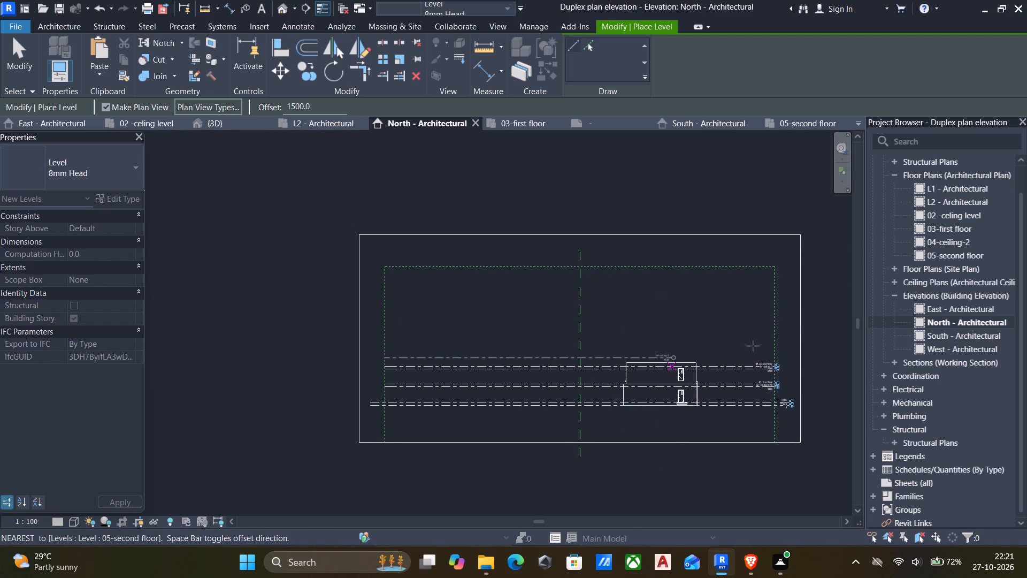
{"action": "scroll", "coordinate": [753, 346], "scroll_direction": "up", "scroll_amount": 3}
{"action": "left_click", "coordinate": [798, 364]}
{"action": "scroll", "coordinate": [785, 391], "scroll_direction": "up", "scroll_amount": 4}
{"action": "key", "text": "Escape"}
{"action": "key", "text": "Escape"}
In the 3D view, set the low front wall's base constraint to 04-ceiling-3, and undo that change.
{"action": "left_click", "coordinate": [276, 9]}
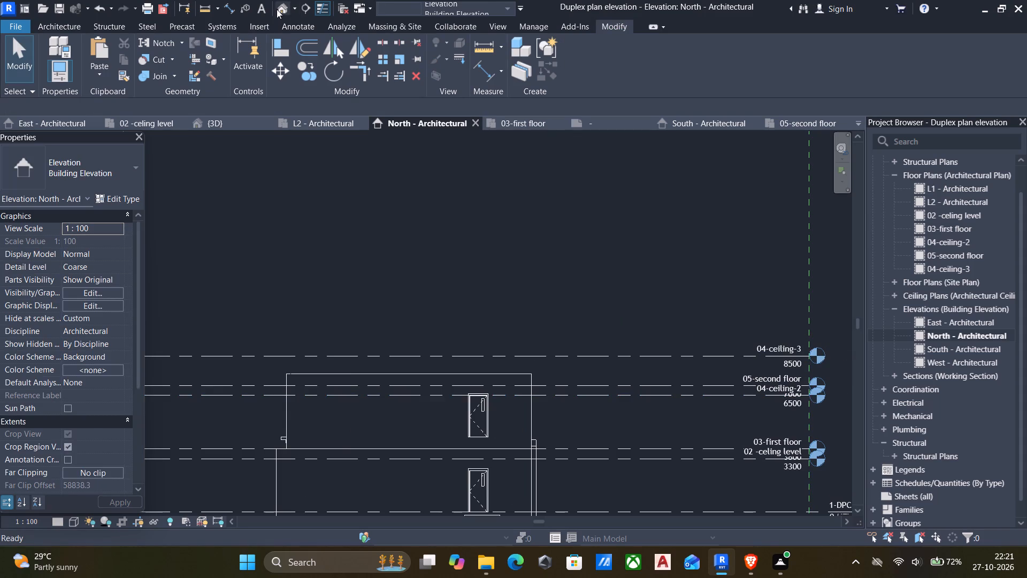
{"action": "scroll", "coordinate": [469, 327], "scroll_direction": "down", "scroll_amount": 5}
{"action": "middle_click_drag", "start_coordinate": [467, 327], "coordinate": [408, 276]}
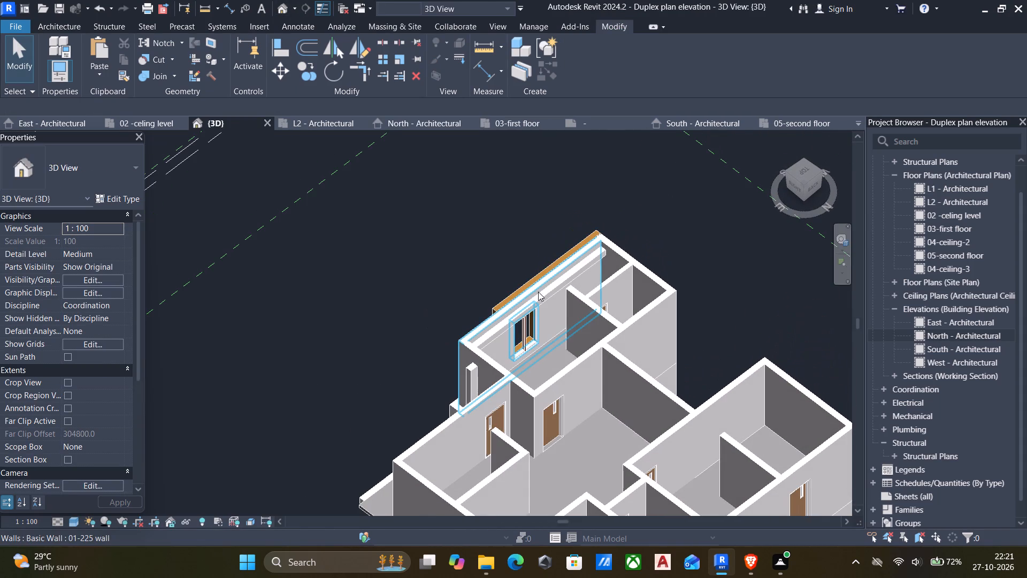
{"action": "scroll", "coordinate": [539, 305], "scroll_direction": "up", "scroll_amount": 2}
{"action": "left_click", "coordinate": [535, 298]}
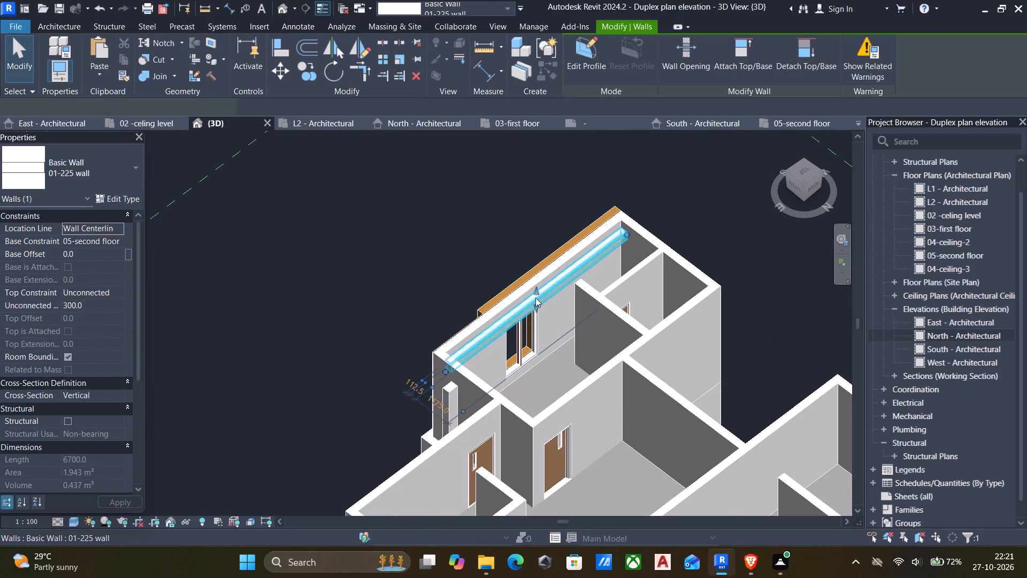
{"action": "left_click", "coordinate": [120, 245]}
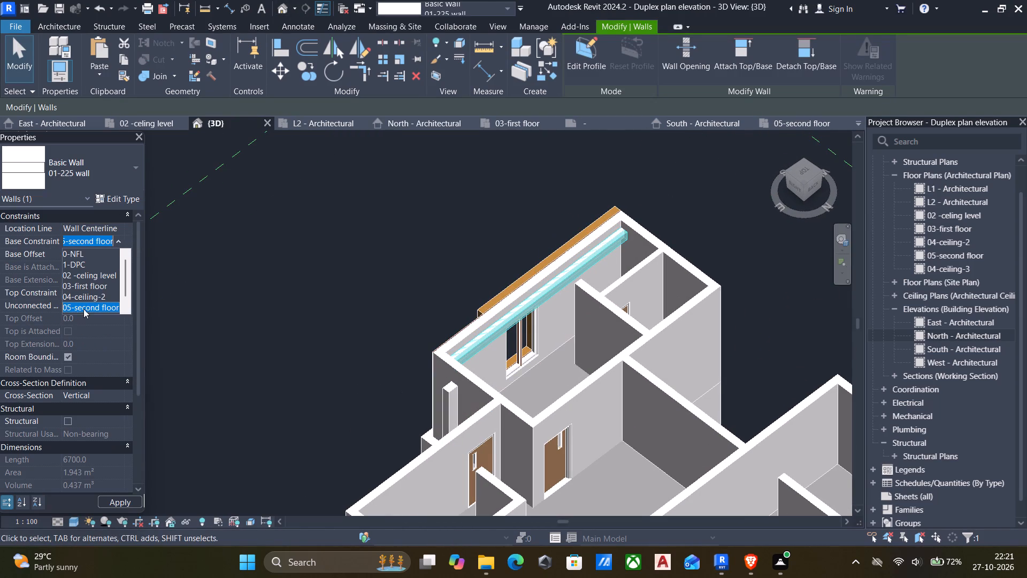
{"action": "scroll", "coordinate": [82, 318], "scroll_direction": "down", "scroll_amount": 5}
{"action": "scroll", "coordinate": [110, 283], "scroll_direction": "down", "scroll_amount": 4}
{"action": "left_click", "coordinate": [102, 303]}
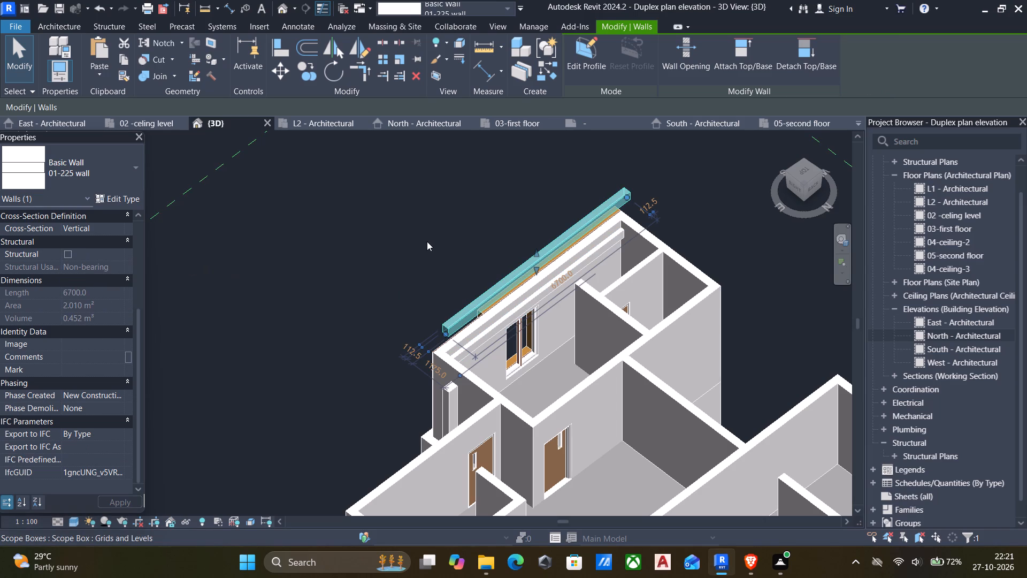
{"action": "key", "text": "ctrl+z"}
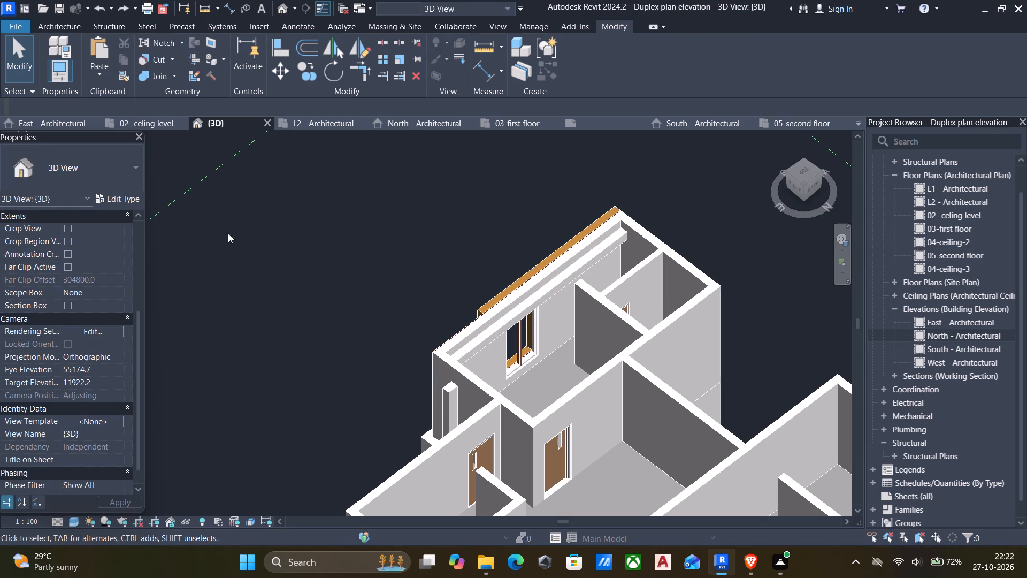
Set the top constraint of the low 01-225 wall above the front room's facade up to level 04-ceiling-3.
{"action": "scroll", "coordinate": [74, 354], "scroll_direction": "up", "scroll_amount": 11}
{"action": "left_click", "coordinate": [491, 335]}
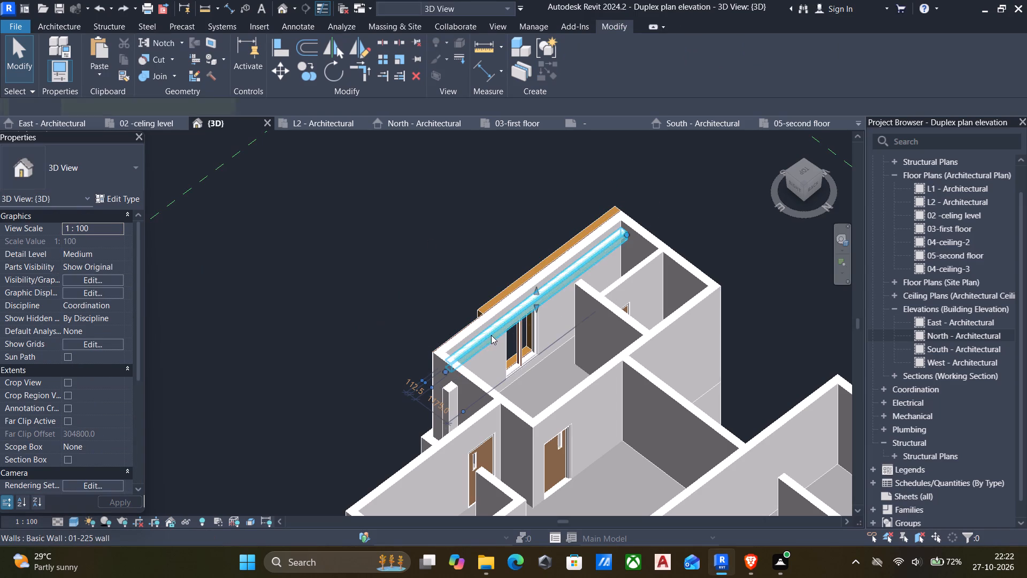
{"action": "left_click", "coordinate": [110, 290]}
{"action": "scroll", "coordinate": [107, 327], "scroll_direction": "down", "scroll_amount": 2}
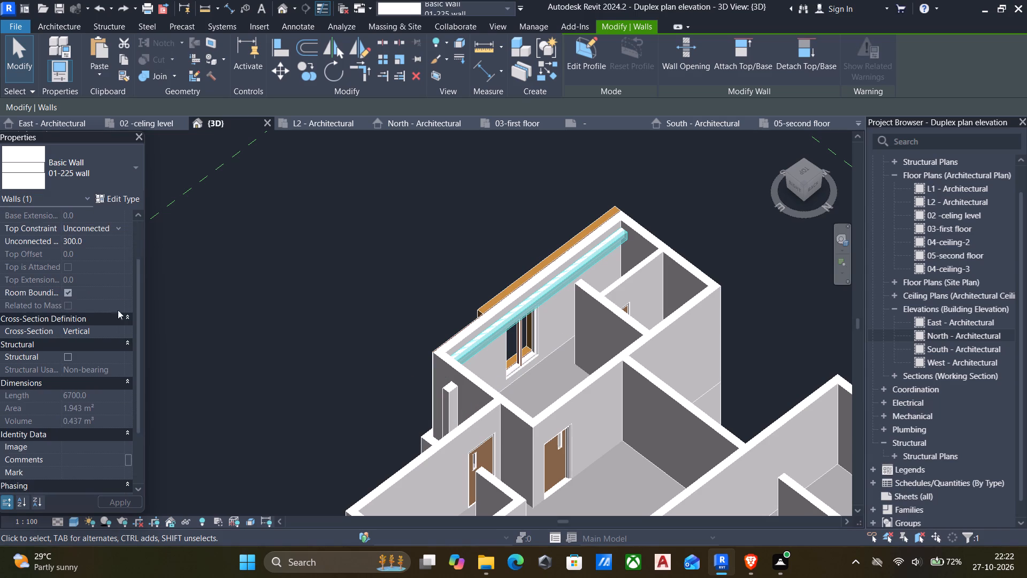
{"action": "scroll", "coordinate": [98, 292], "scroll_direction": "up", "scroll_amount": 5}
{"action": "left_click", "coordinate": [118, 293]}
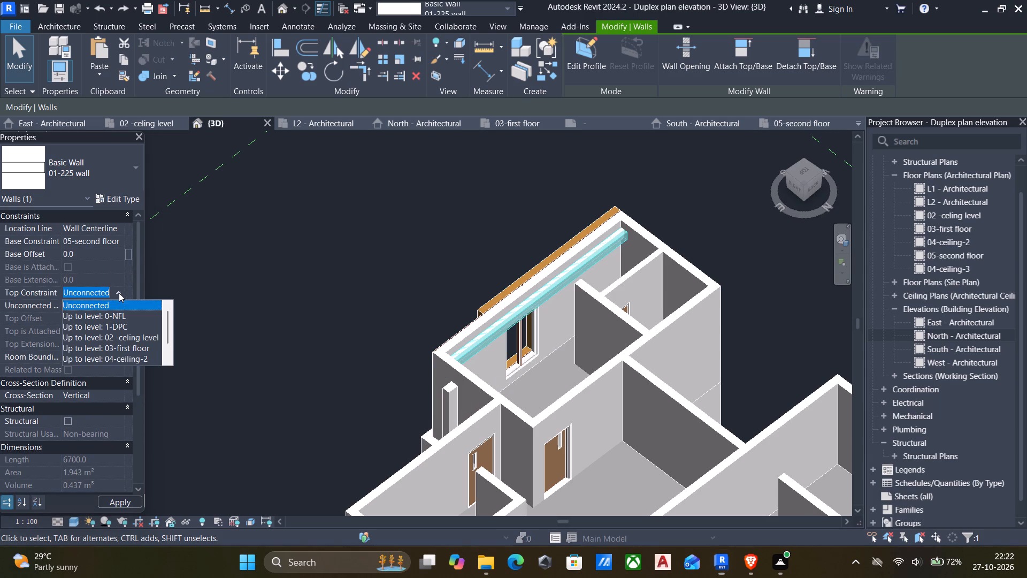
{"action": "scroll", "coordinate": [80, 349], "scroll_direction": "down", "scroll_amount": 6}
{"action": "left_click", "coordinate": [94, 356]}
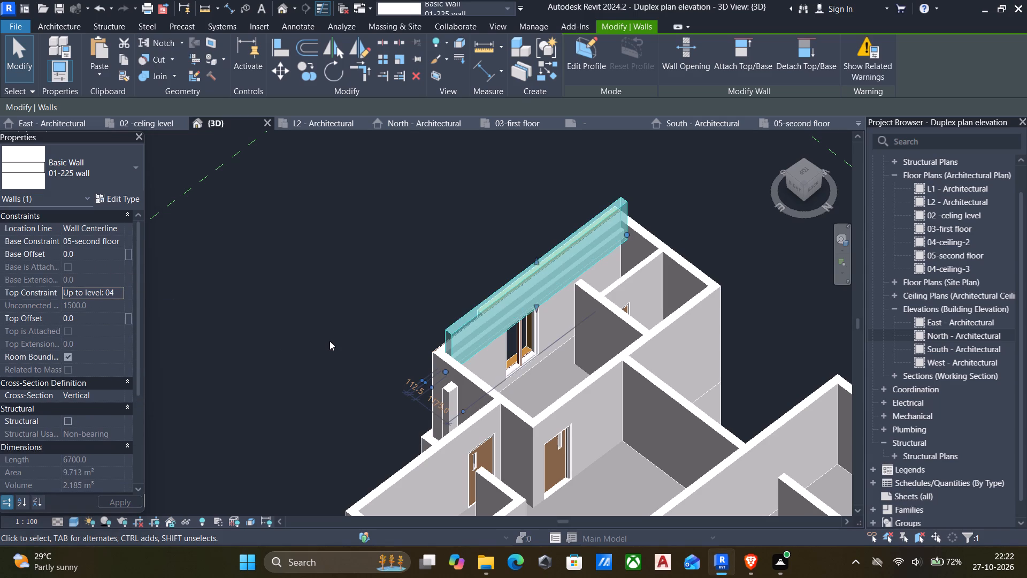
{"action": "left_click", "coordinate": [329, 341]}
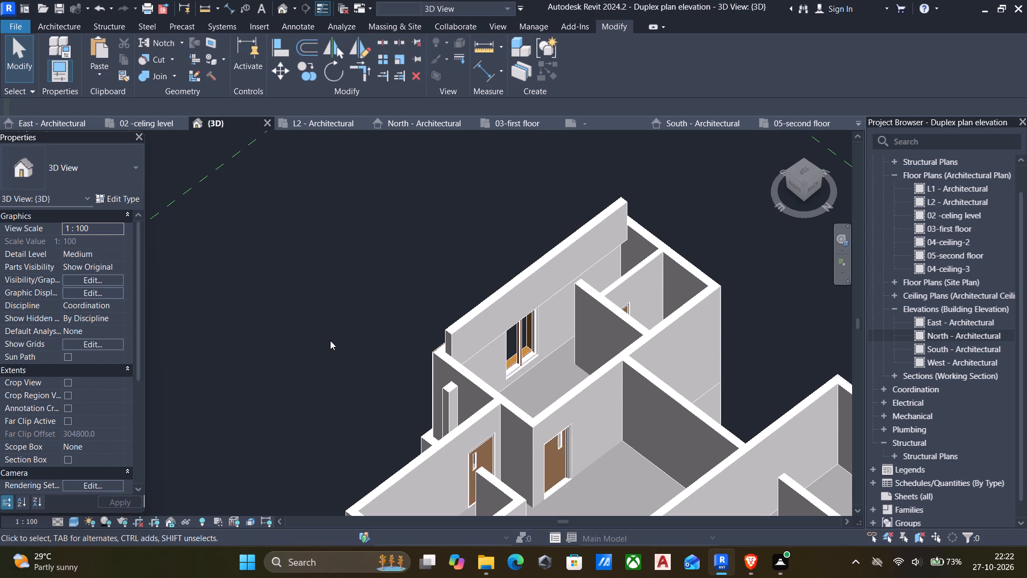
{"action": "middle_click_drag", "start_coordinate": [330, 340], "coordinate": [547, 248]}
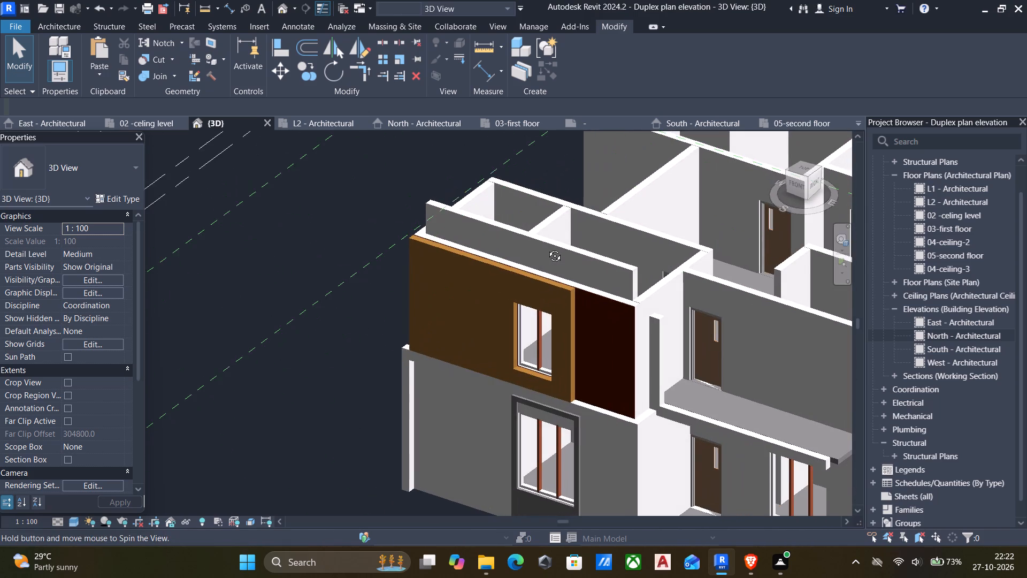
Examine the raised front parapet wall and the whole building from several angles in the 3D view.
{"action": "middle_click_drag", "start_coordinate": [547, 248], "coordinate": [466, 296]}
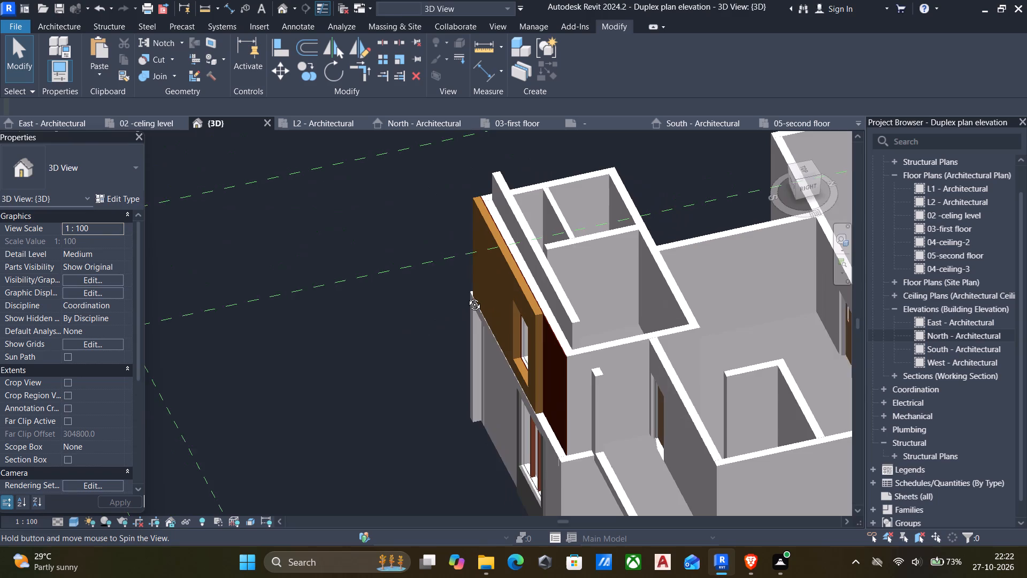
{"action": "middle_click_drag", "start_coordinate": [466, 296], "coordinate": [645, 223]}
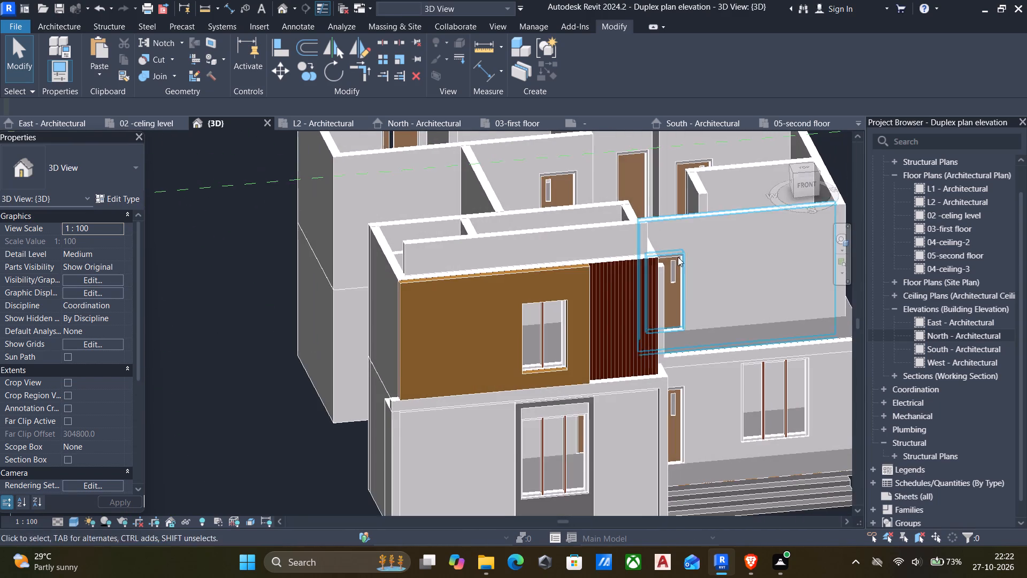
{"action": "middle_click_drag", "start_coordinate": [676, 271], "coordinate": [591, 213], "text": "shift"}
{"action": "scroll", "coordinate": [591, 212], "scroll_direction": "down", "scroll_amount": 7}
{"action": "middle_click_drag", "start_coordinate": [591, 212], "coordinate": [583, 215]}
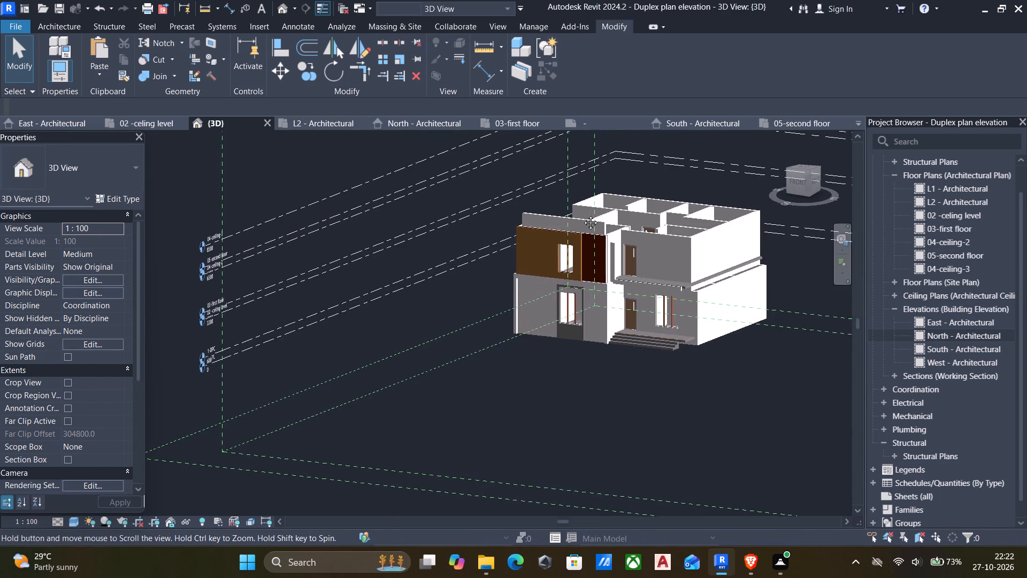
{"action": "middle_click_drag", "start_coordinate": [583, 215], "coordinate": [579, 217]}
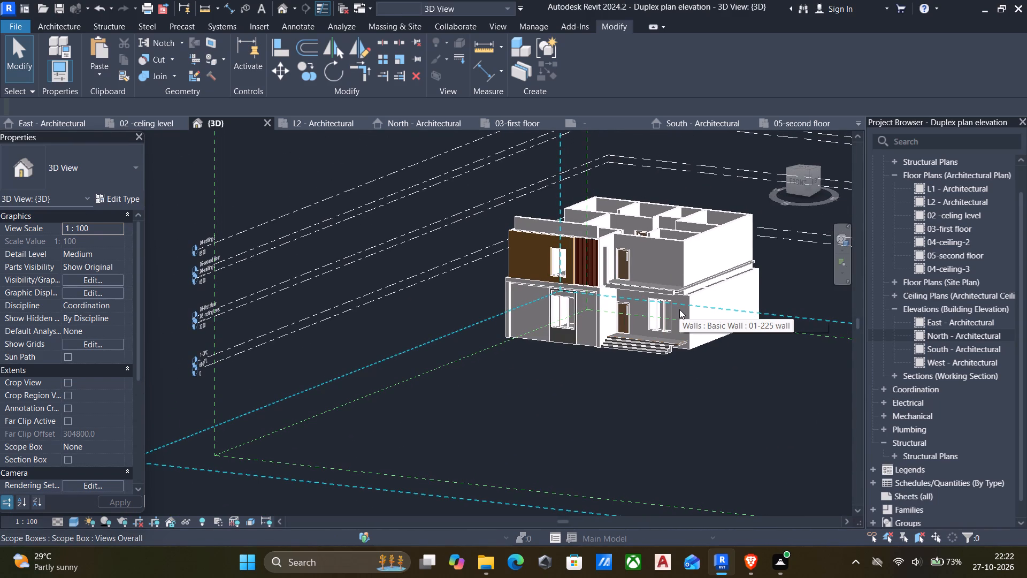
{"action": "scroll", "coordinate": [931, 256], "scroll_direction": "up", "scroll_amount": 11}
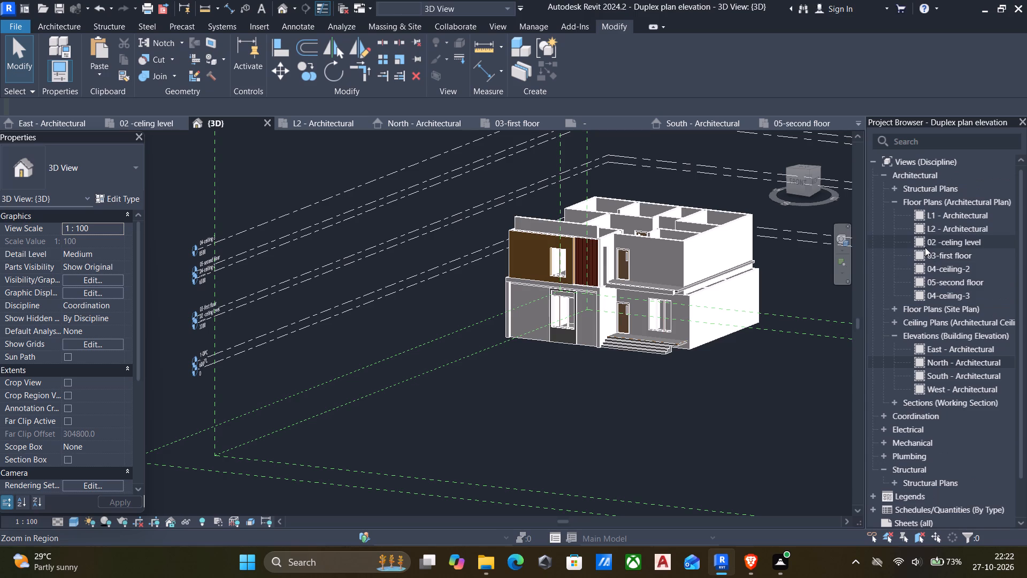
On the 03-first floor plan, sketch a Glass Panel - Bottom Fill railing about 7127 mm long along the balcony's front edge and outer side.
{"action": "double_click", "coordinate": [918, 258]}
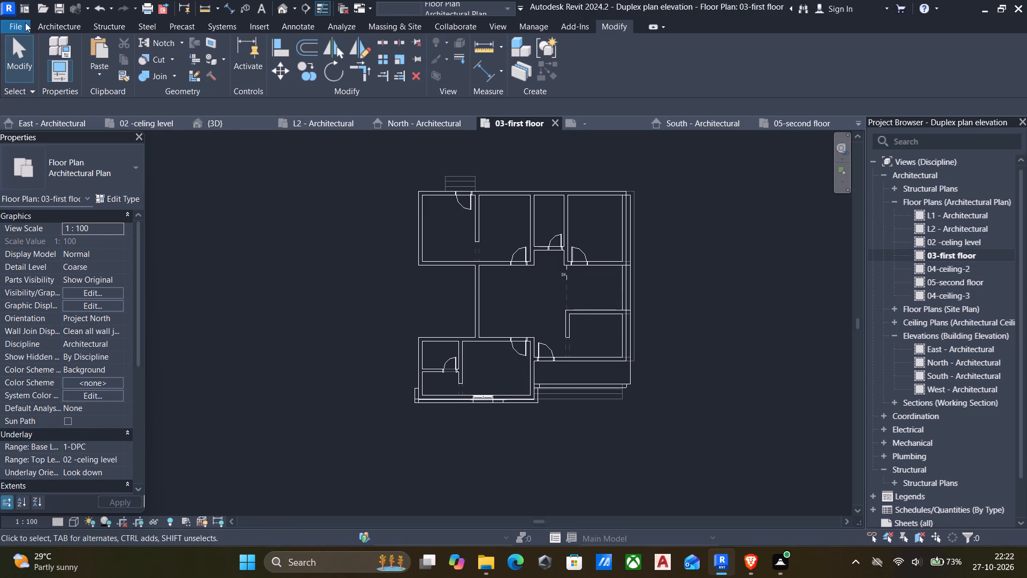
{"action": "left_click", "coordinate": [49, 21]}
{"action": "left_click", "coordinate": [436, 50]}
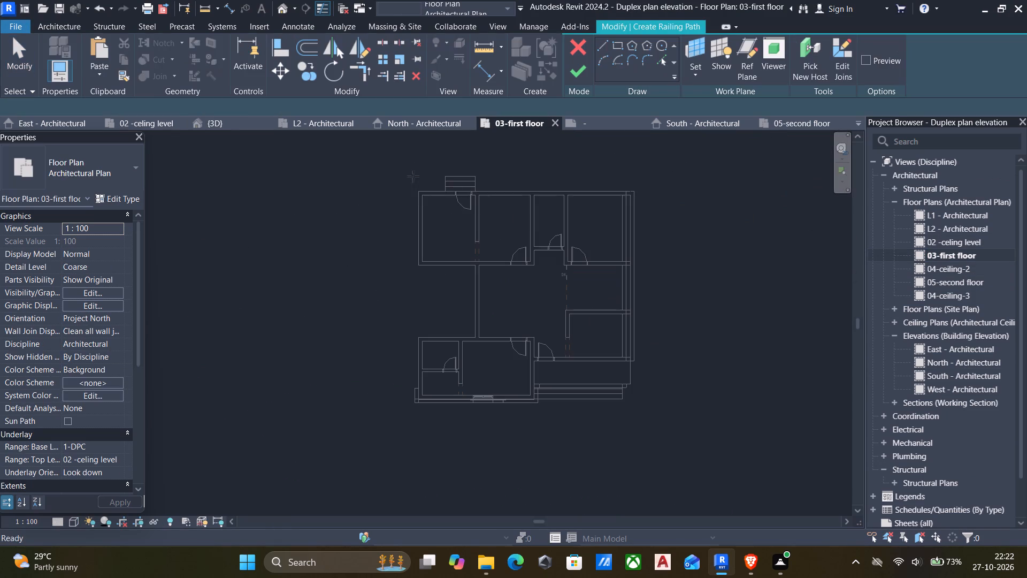
{"action": "left_click", "coordinate": [81, 172]}
{"action": "scroll", "coordinate": [53, 265], "scroll_direction": "up", "scroll_amount": 4}
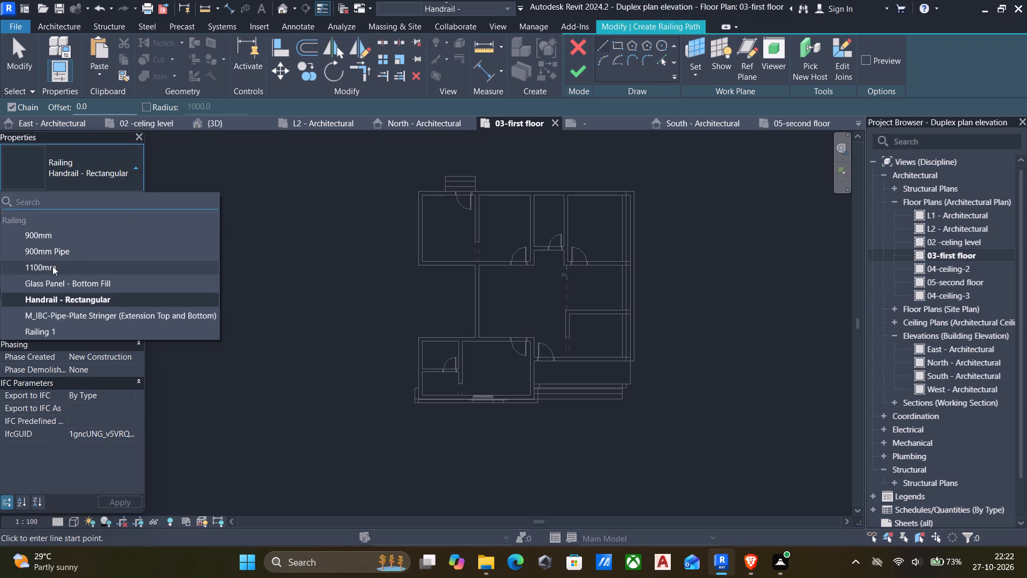
{"action": "scroll", "coordinate": [52, 266], "scroll_direction": "up", "scroll_amount": 2}
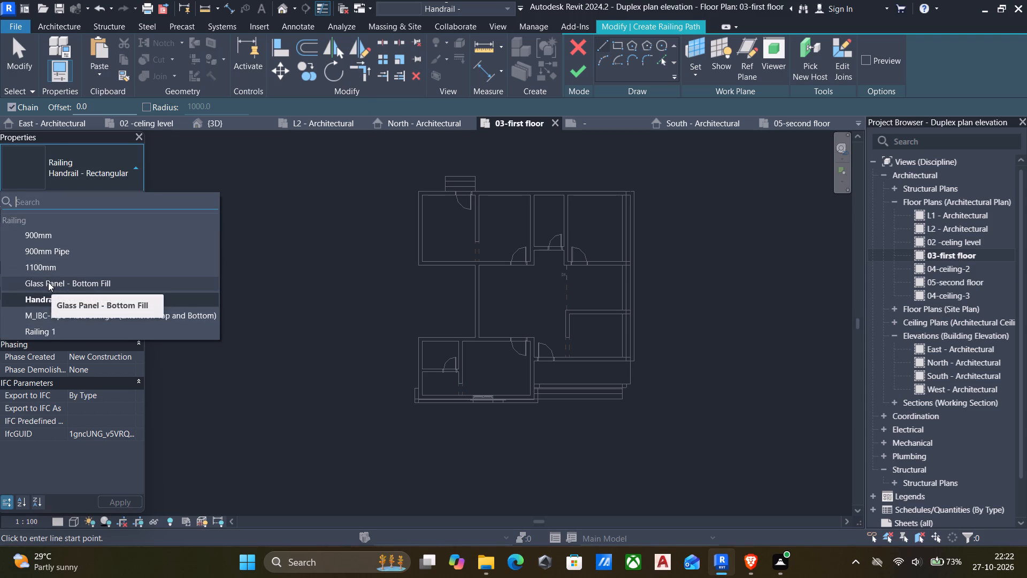
{"action": "scroll", "coordinate": [70, 299], "scroll_direction": "down", "scroll_amount": 4}
{"action": "scroll", "coordinate": [69, 270], "scroll_direction": "up", "scroll_amount": 4}
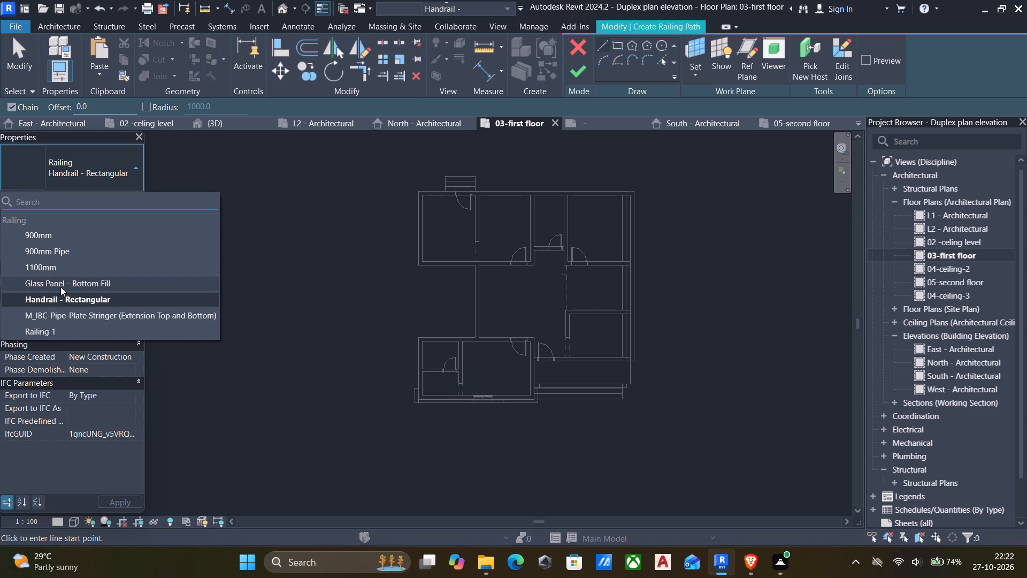
{"action": "left_click", "coordinate": [60, 285]}
{"action": "scroll", "coordinate": [615, 355], "scroll_direction": "up", "scroll_amount": 5}
{"action": "scroll", "coordinate": [479, 397], "scroll_direction": "up", "scroll_amount": 3}
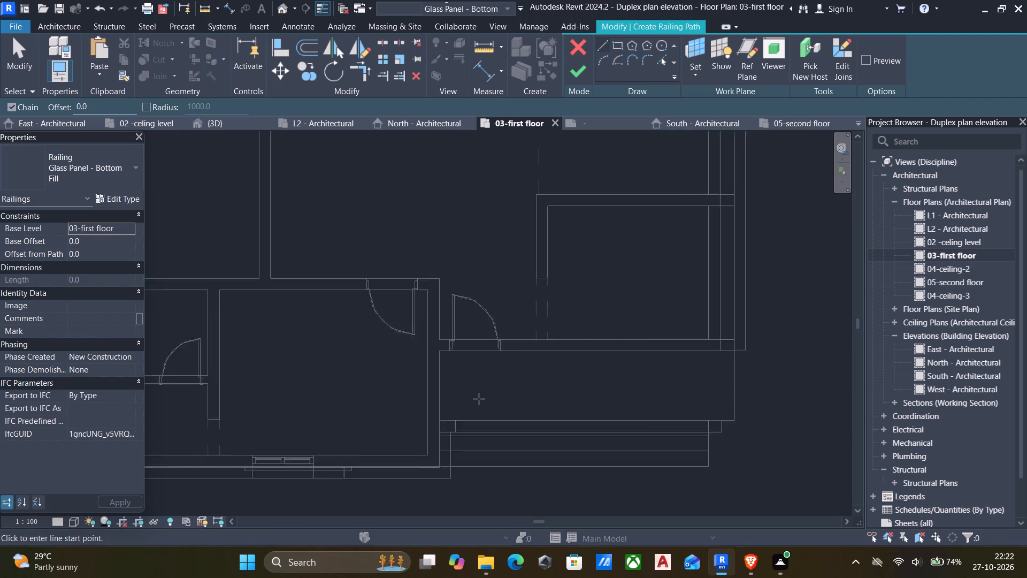
{"action": "scroll", "coordinate": [479, 399], "scroll_direction": "up", "scroll_amount": 2}
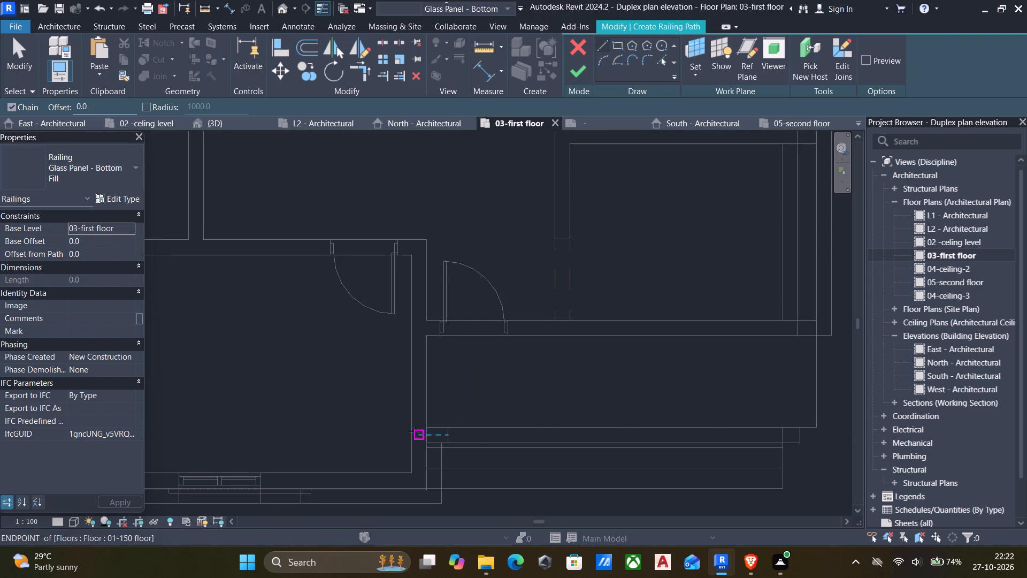
{"action": "left_click", "coordinate": [425, 422]}
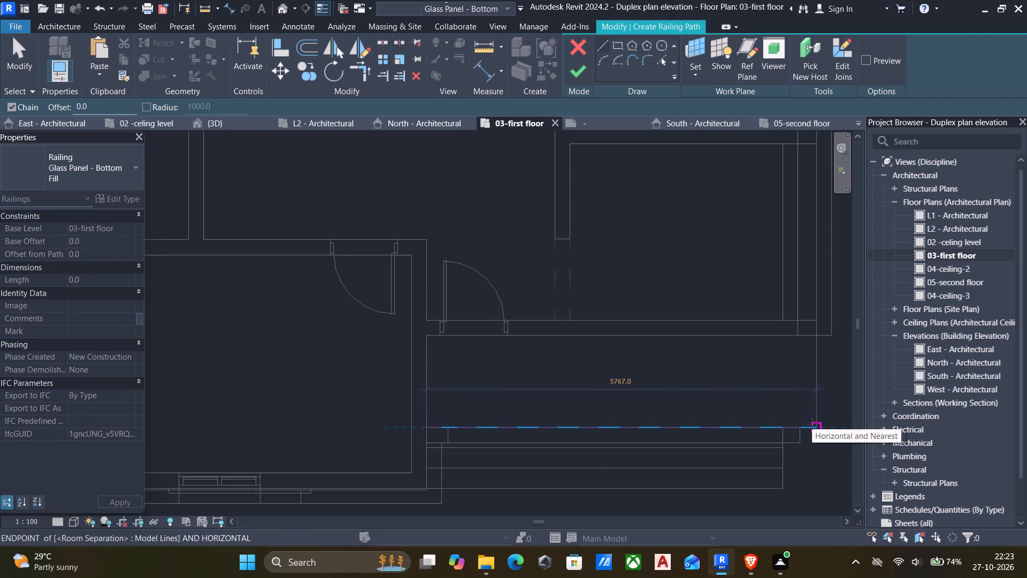
{"action": "left_click", "coordinate": [812, 423]}
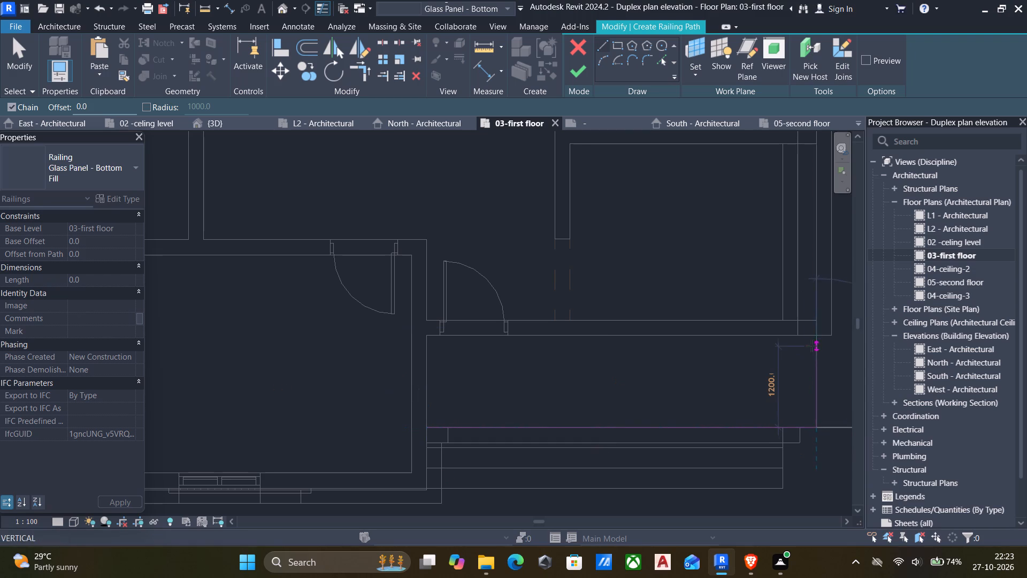
{"action": "left_click", "coordinate": [816, 338]}
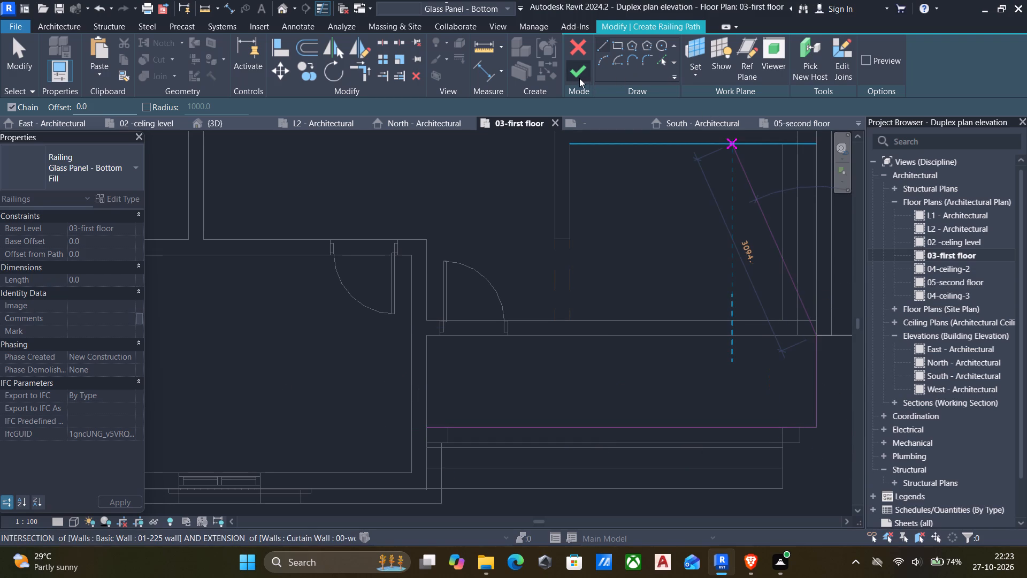
{"action": "left_click", "coordinate": [579, 78]}
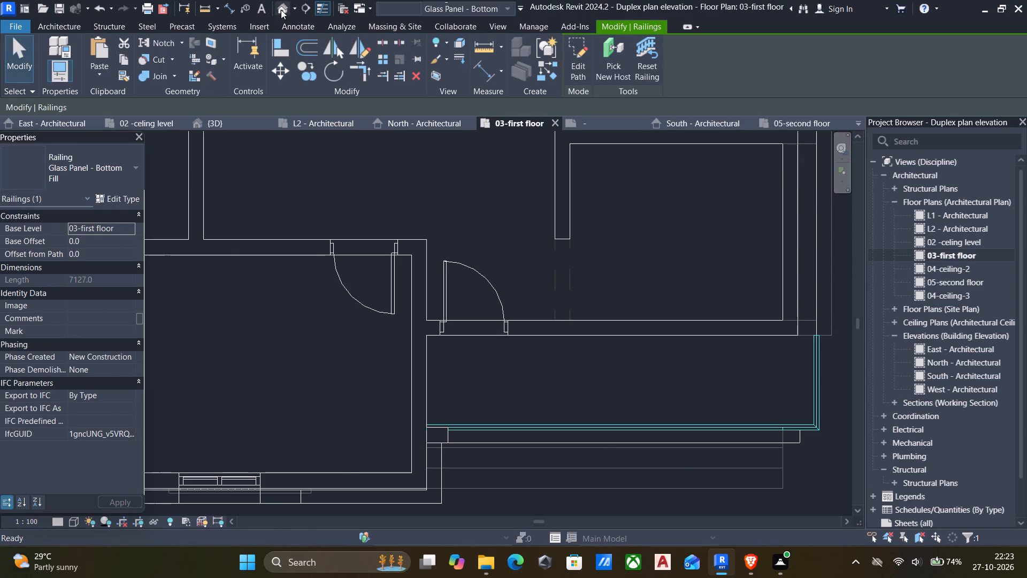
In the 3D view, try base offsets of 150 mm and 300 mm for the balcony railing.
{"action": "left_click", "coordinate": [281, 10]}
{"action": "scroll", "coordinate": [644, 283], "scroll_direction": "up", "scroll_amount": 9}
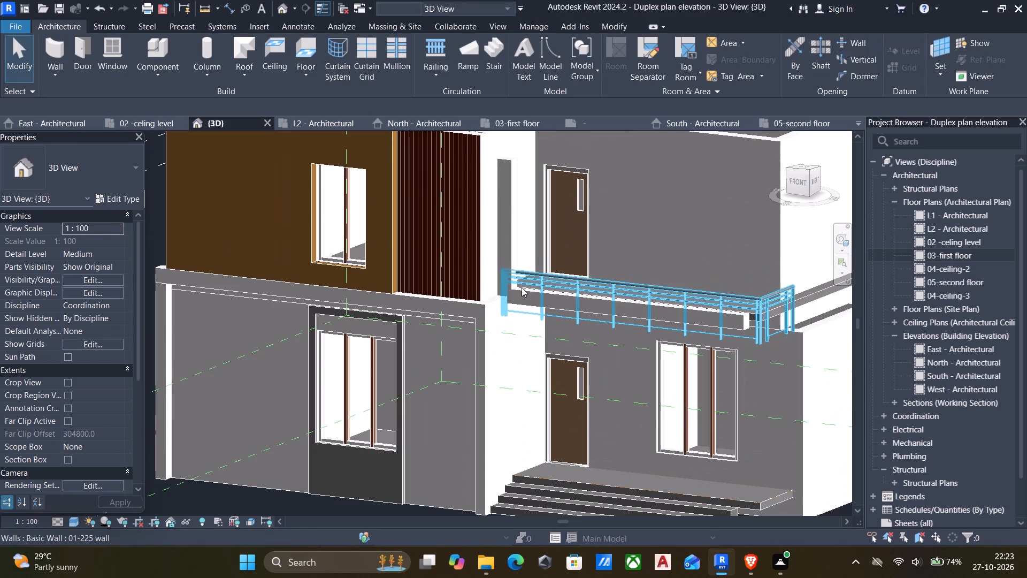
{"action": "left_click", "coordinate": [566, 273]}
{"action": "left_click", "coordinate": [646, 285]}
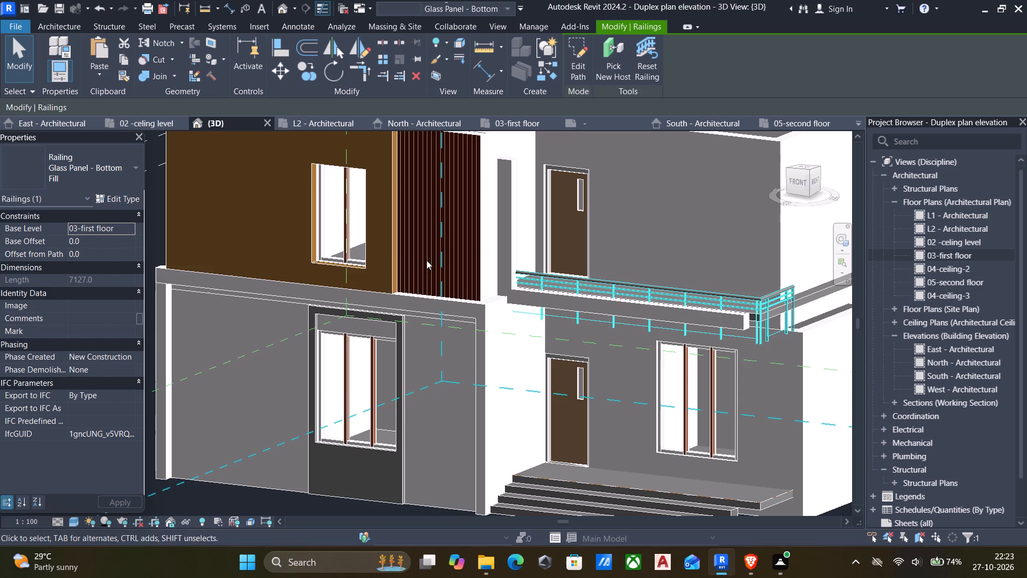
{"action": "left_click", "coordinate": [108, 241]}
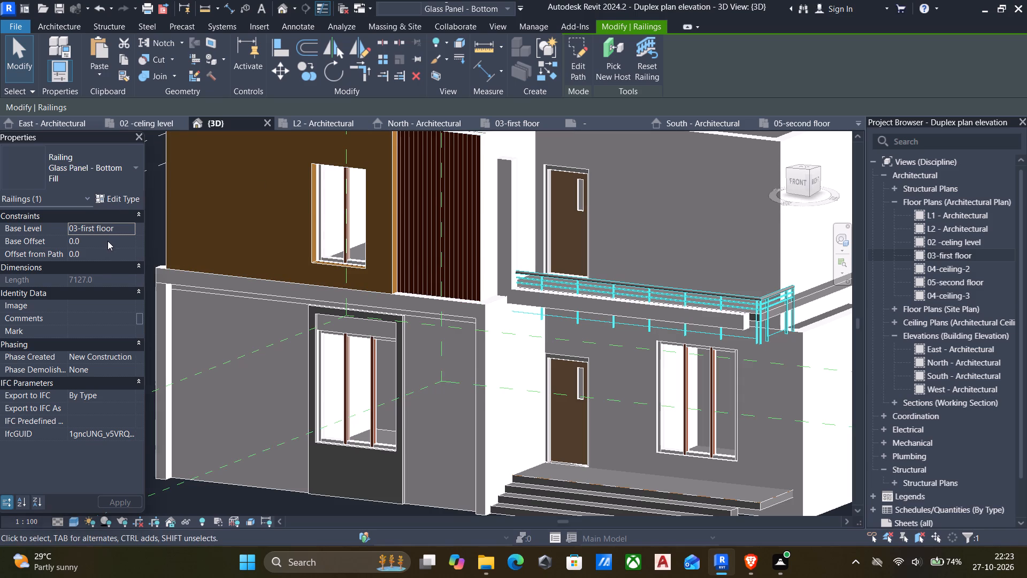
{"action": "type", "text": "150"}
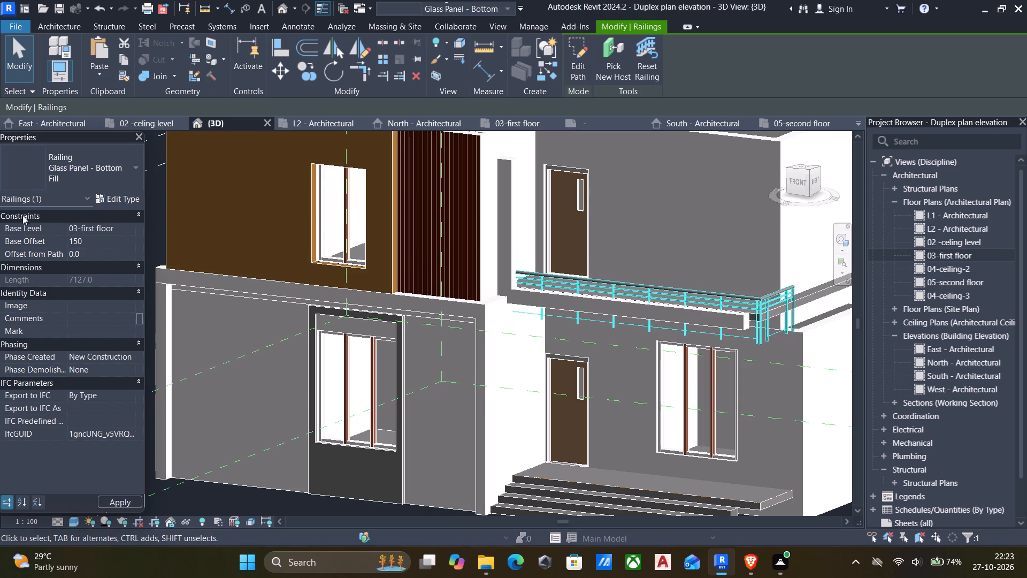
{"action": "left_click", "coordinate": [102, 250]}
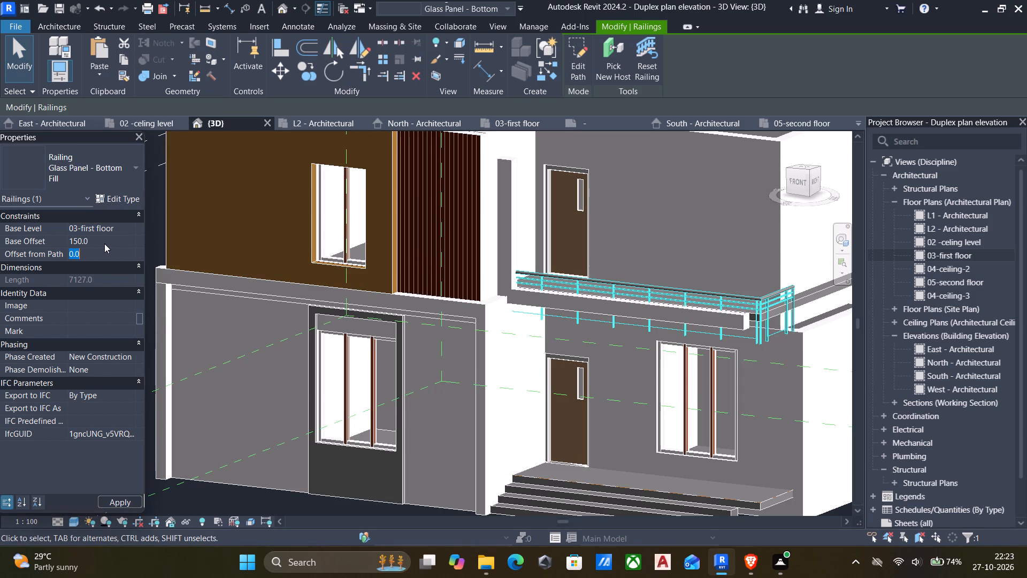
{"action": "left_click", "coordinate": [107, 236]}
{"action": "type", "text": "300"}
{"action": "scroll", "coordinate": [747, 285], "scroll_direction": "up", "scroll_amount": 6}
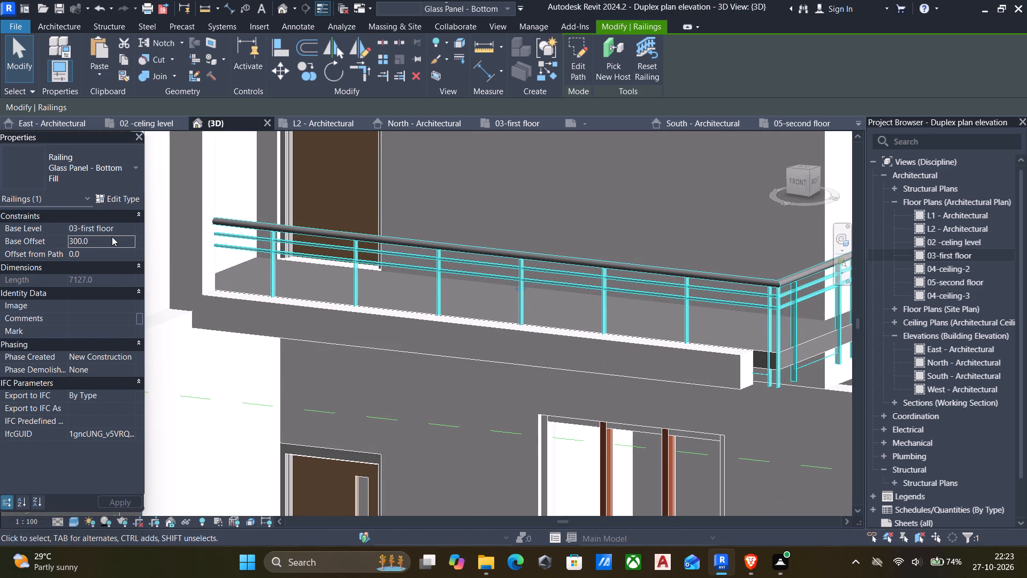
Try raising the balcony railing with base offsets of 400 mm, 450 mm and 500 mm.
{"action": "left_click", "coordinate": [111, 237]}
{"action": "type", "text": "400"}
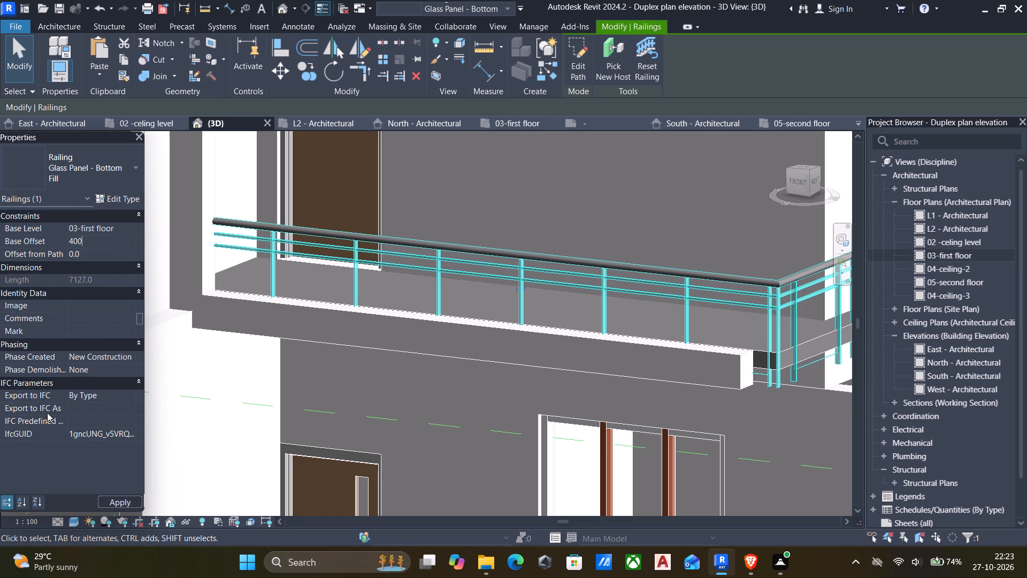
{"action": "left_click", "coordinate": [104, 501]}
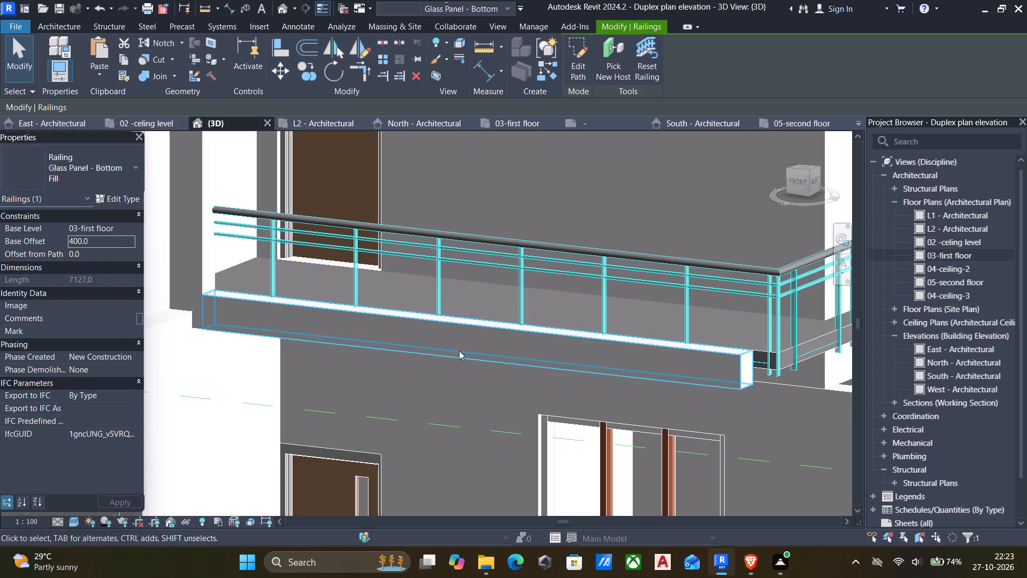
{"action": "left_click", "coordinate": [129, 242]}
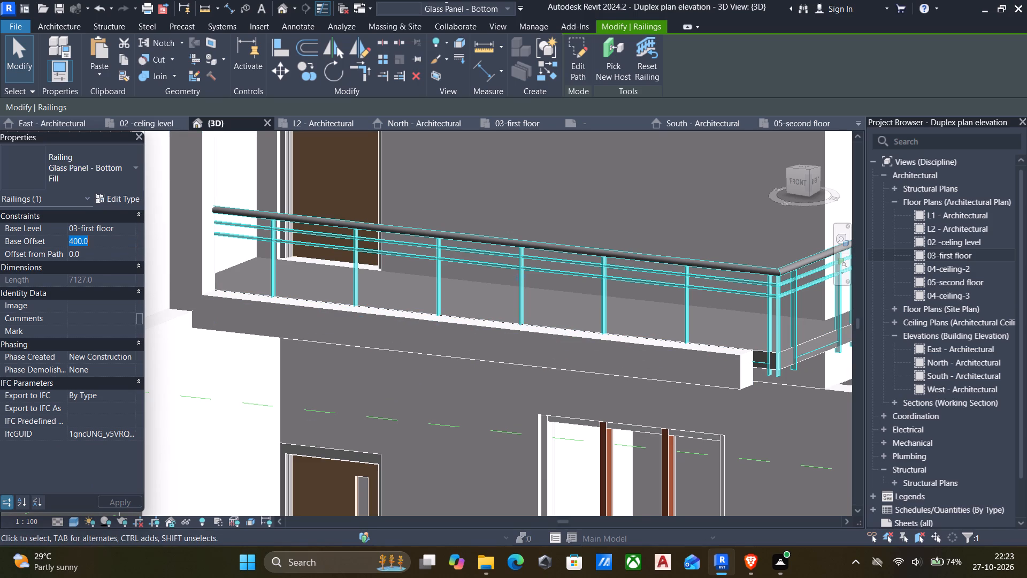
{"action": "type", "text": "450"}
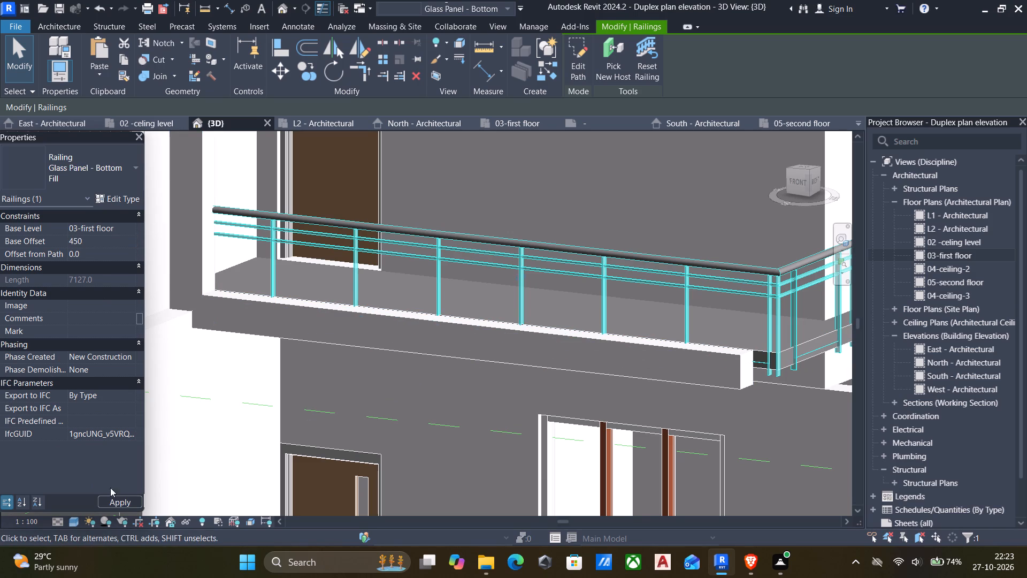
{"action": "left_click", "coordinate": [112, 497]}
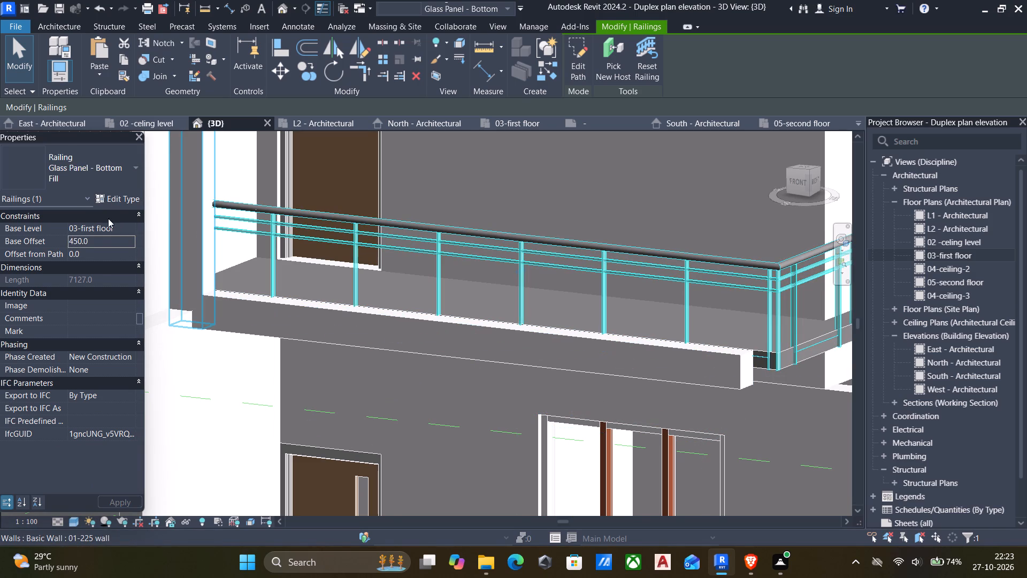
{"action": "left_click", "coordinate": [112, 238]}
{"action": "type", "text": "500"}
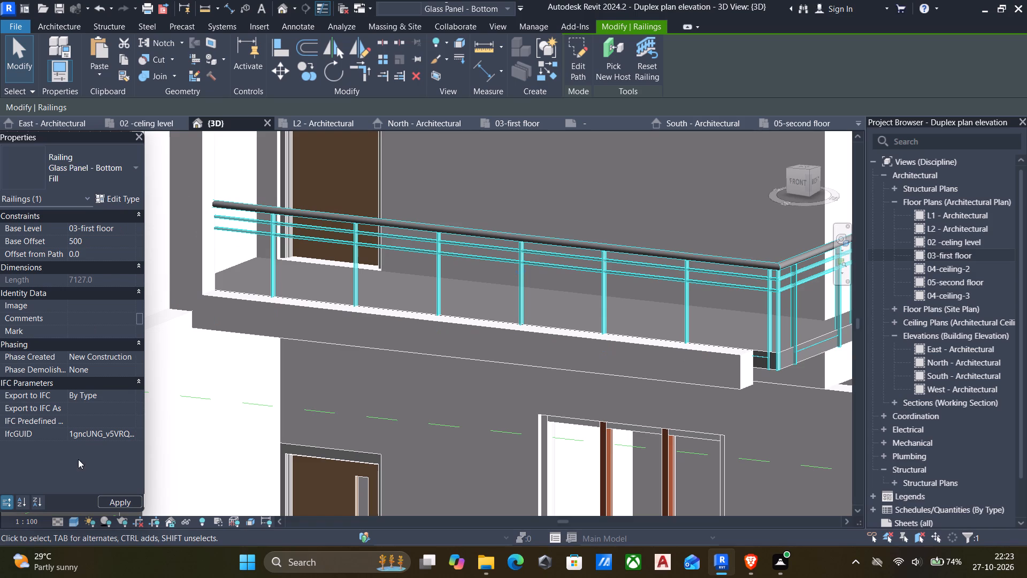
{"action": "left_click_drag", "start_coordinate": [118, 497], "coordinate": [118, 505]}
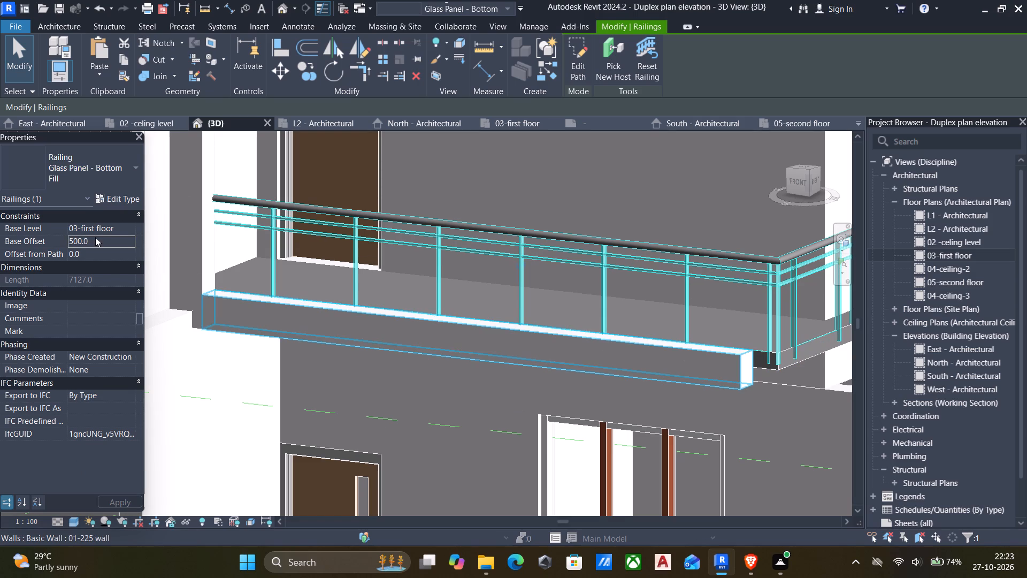
Set the balcony railing's base offset to 600 mm above 03-first floor.
{"action": "left_click", "coordinate": [96, 237]}
{"action": "type", "text": "600"}
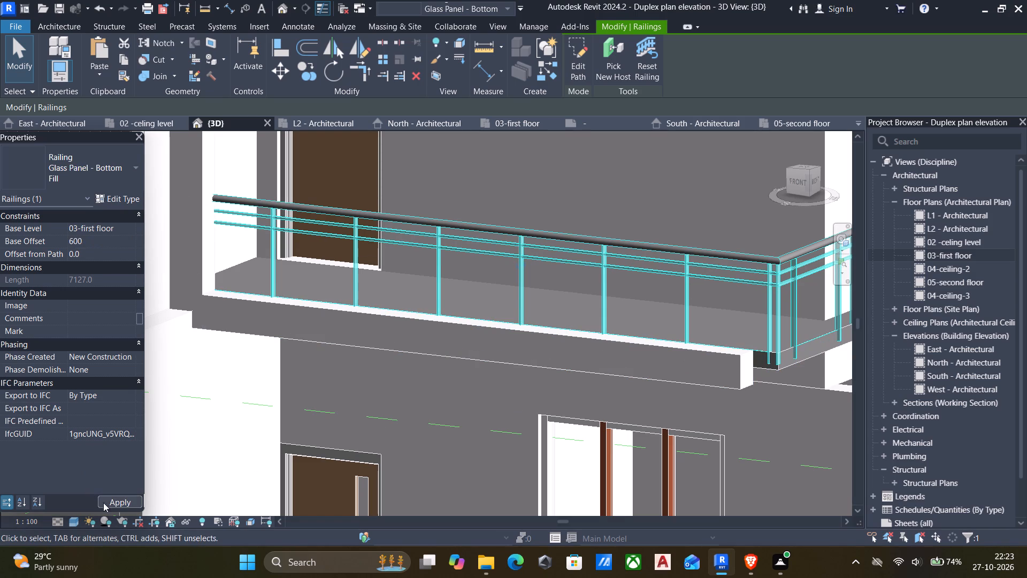
{"action": "left_click", "coordinate": [109, 505]}
Examine how the balcony railing sits on the slab and along the front facade from several angles.
{"action": "scroll", "coordinate": [693, 378], "scroll_direction": "down", "scroll_amount": 3}
{"action": "middle_click_drag", "start_coordinate": [693, 378], "coordinate": [626, 448]}
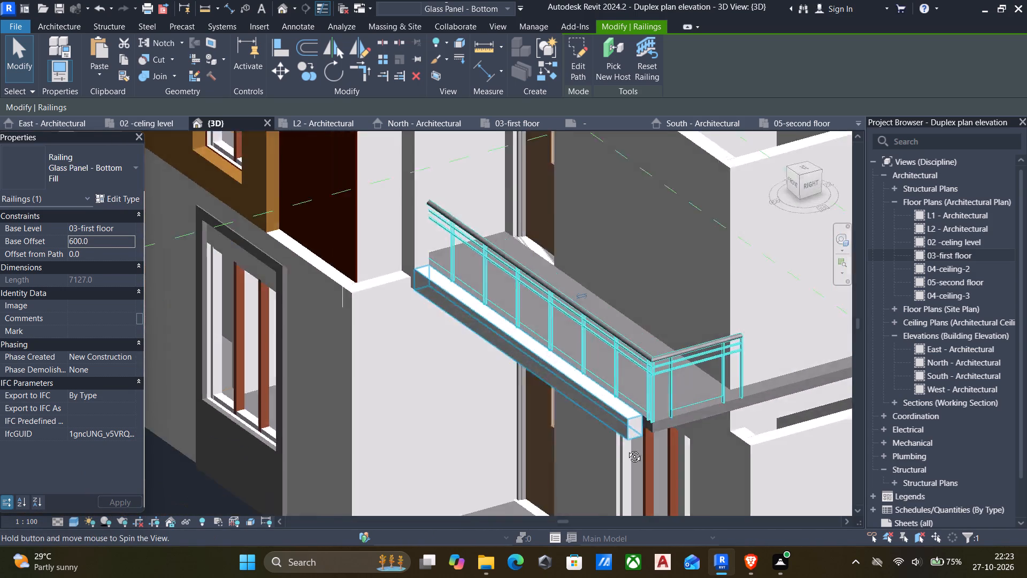
{"action": "middle_click_drag", "start_coordinate": [626, 448], "coordinate": [693, 367]}
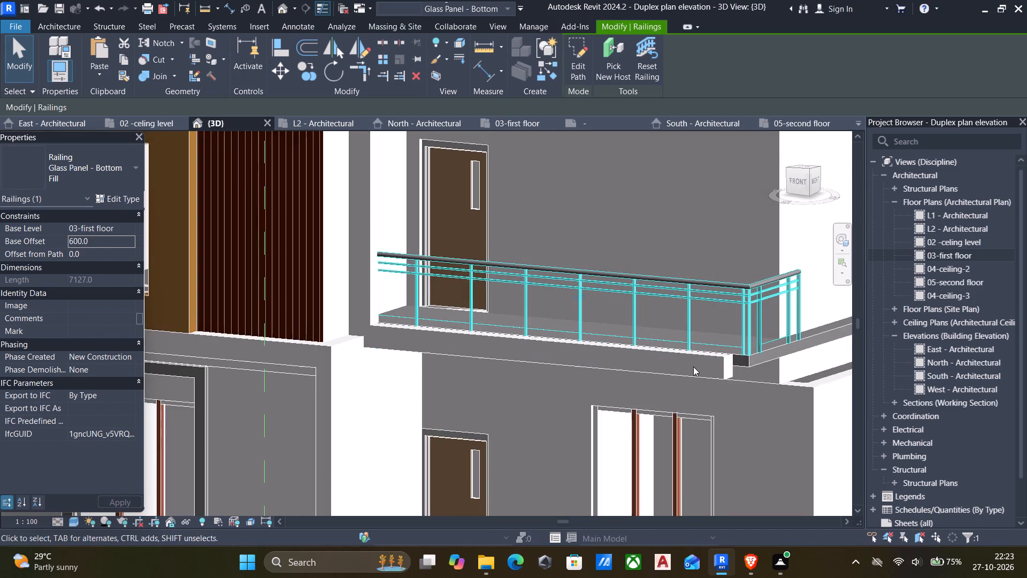
{"action": "middle_click_drag", "start_coordinate": [691, 369], "coordinate": [696, 318]}
{"action": "scroll", "coordinate": [696, 317], "scroll_direction": "up", "scroll_amount": 1}
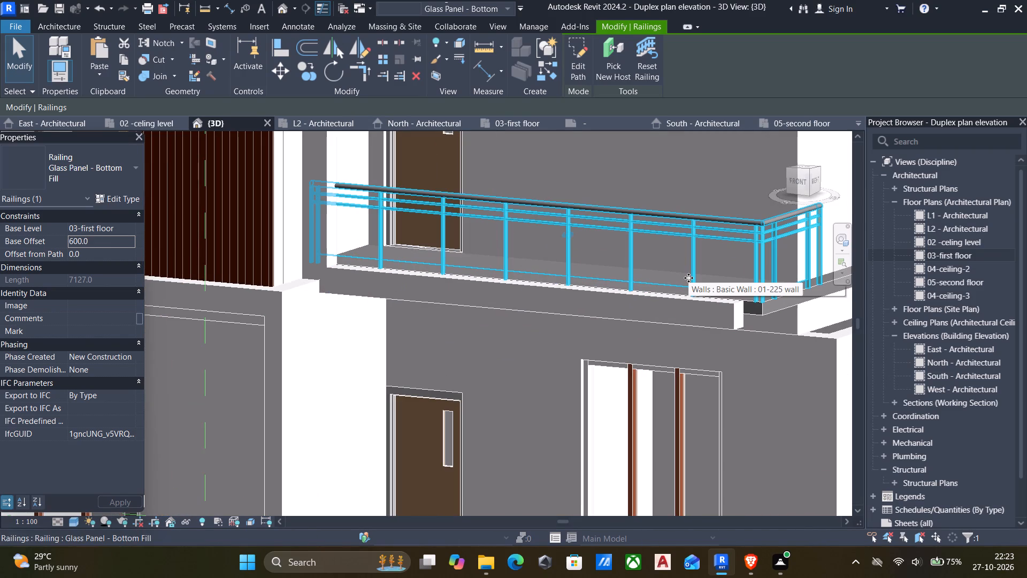
{"action": "scroll", "coordinate": [688, 278], "scroll_direction": "down", "scroll_amount": 7}
{"action": "middle_click_drag", "start_coordinate": [687, 280], "coordinate": [676, 283]}
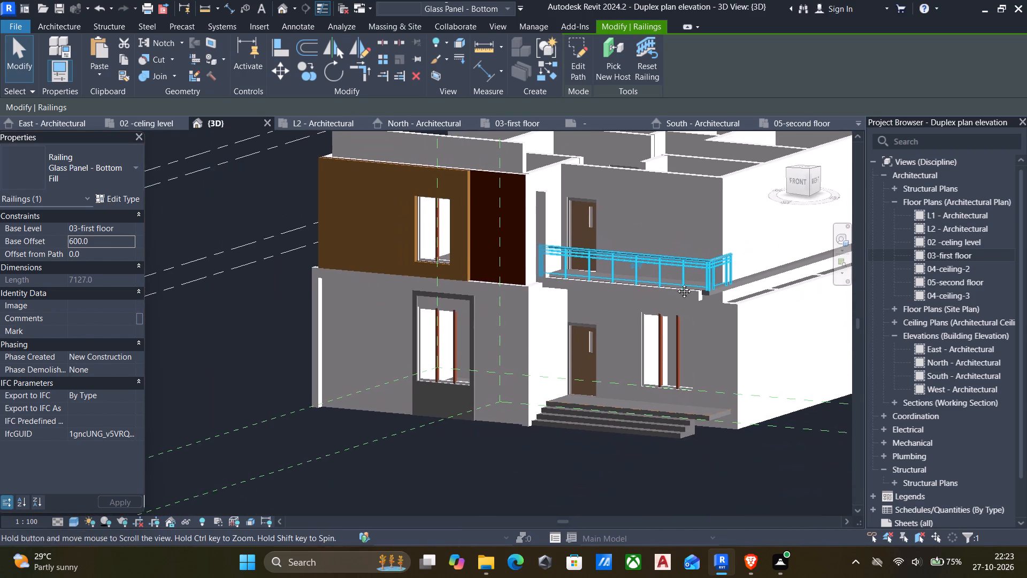
Examine the front facade, balcony railing and raised front parapet wall in the 3D view.
{"action": "middle_click_drag", "start_coordinate": [676, 283], "coordinate": [661, 279]}
{"action": "left_click", "coordinate": [631, 477]}
{"action": "scroll", "coordinate": [495, 428], "scroll_direction": "down", "scroll_amount": 1}
{"action": "middle_click_drag", "start_coordinate": [495, 429], "coordinate": [600, 395]}
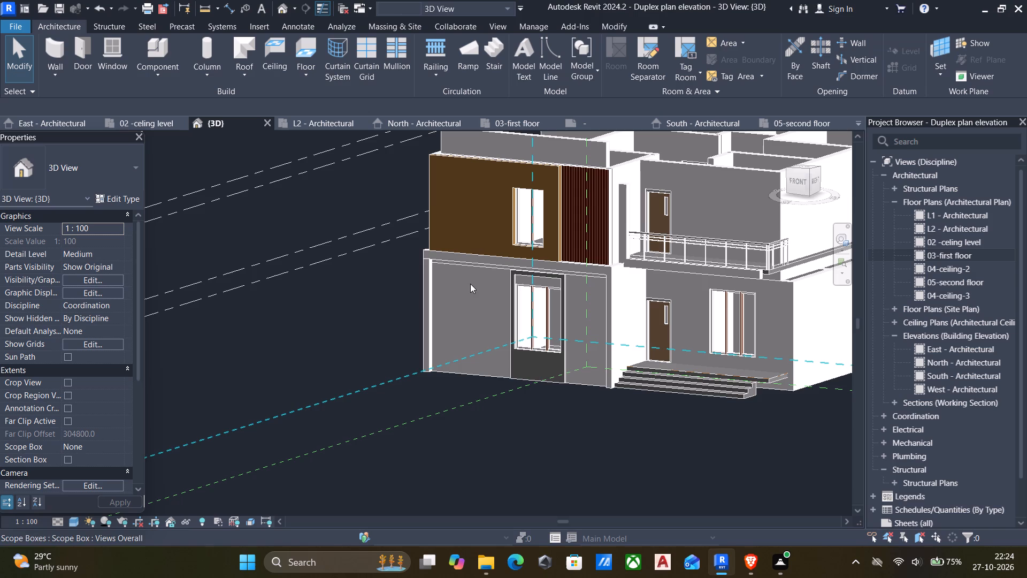
{"action": "middle_click_drag", "start_coordinate": [466, 285], "coordinate": [431, 390]}
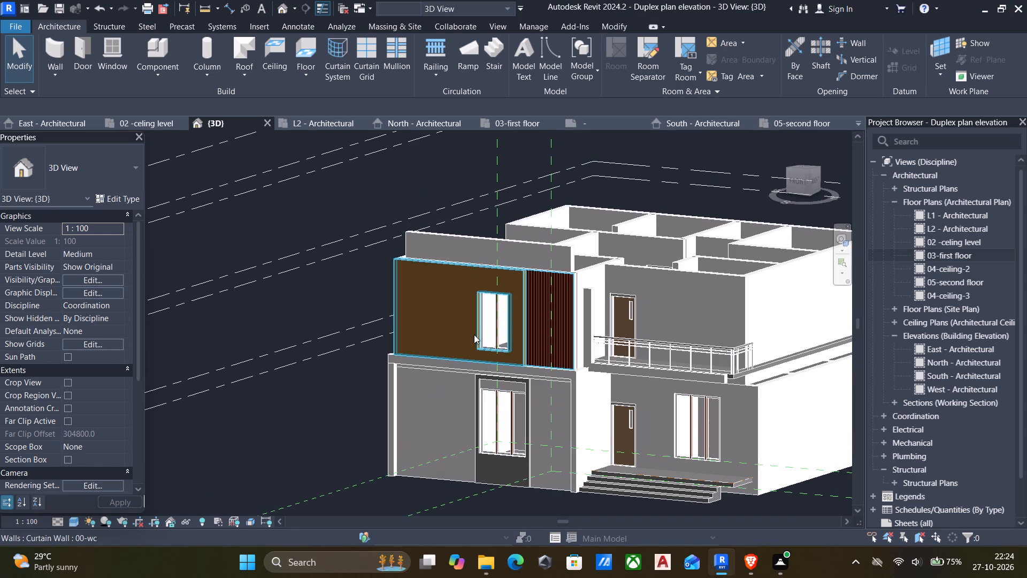
{"action": "left_click", "coordinate": [471, 234]}
{"action": "left_click_drag", "start_coordinate": [489, 287], "coordinate": [490, 269]}
{"action": "left_click", "coordinate": [352, 294]}
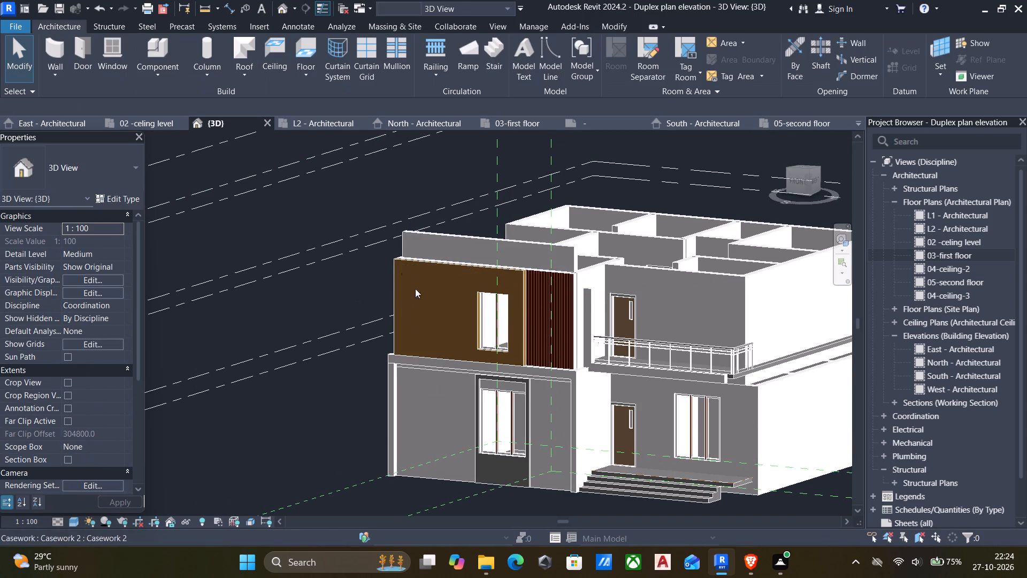
{"action": "scroll", "coordinate": [473, 272], "scroll_direction": "up", "scroll_amount": 3}
{"action": "scroll", "coordinate": [473, 272], "scroll_direction": "down", "scroll_amount": 4}
{"action": "middle_click_drag", "start_coordinate": [473, 272], "coordinate": [413, 352]}
{"action": "scroll", "coordinate": [413, 352], "scroll_direction": "up", "scroll_amount": 1}
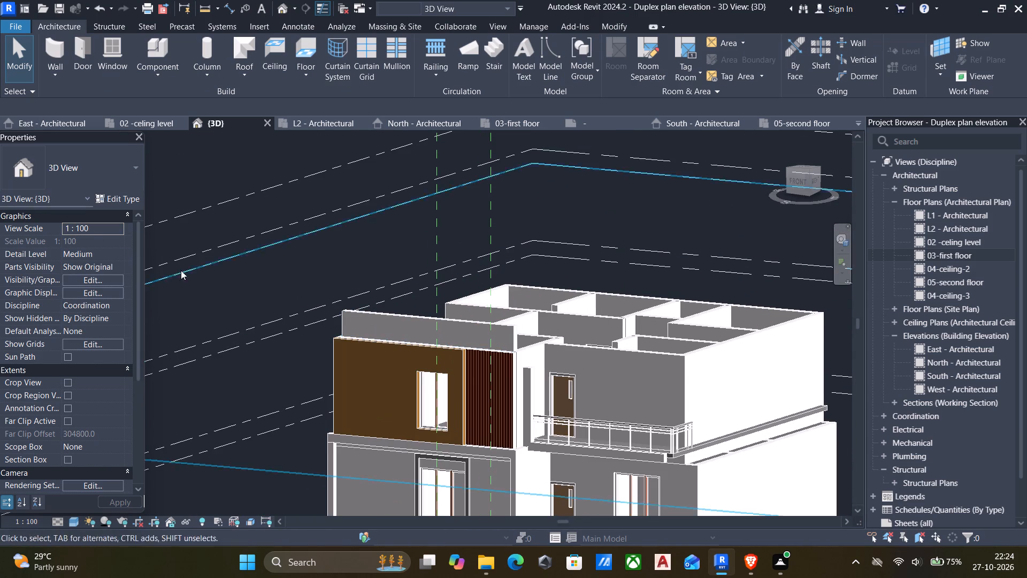
Create walls similar to the front parapet, type 01-225 wall with 600 mm base offset, along the other three sides of the front room.
{"action": "left_click", "coordinate": [353, 322]}
{"action": "left_click", "coordinate": [358, 316]}
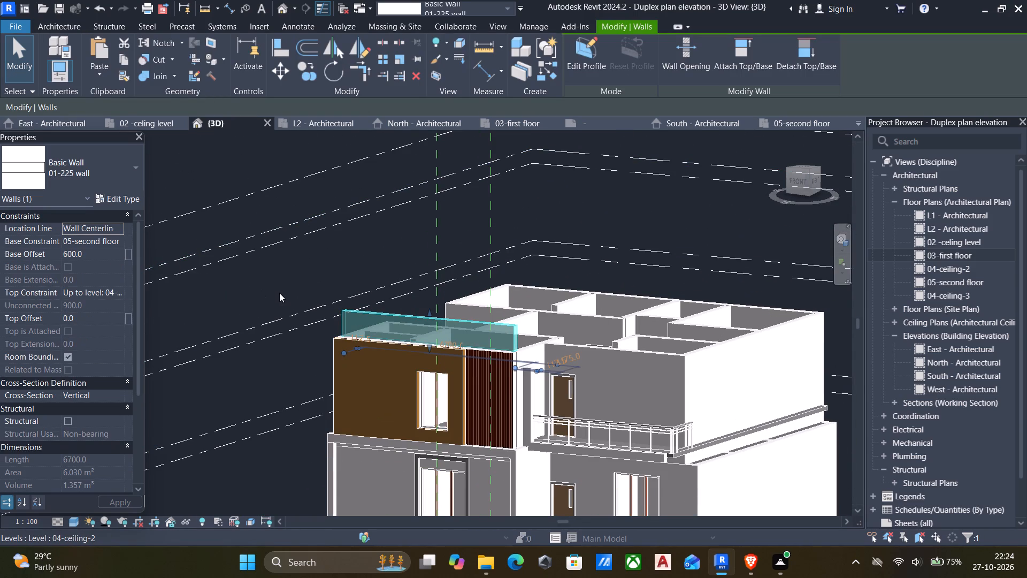
{"action": "left_click", "coordinate": [799, 166]}
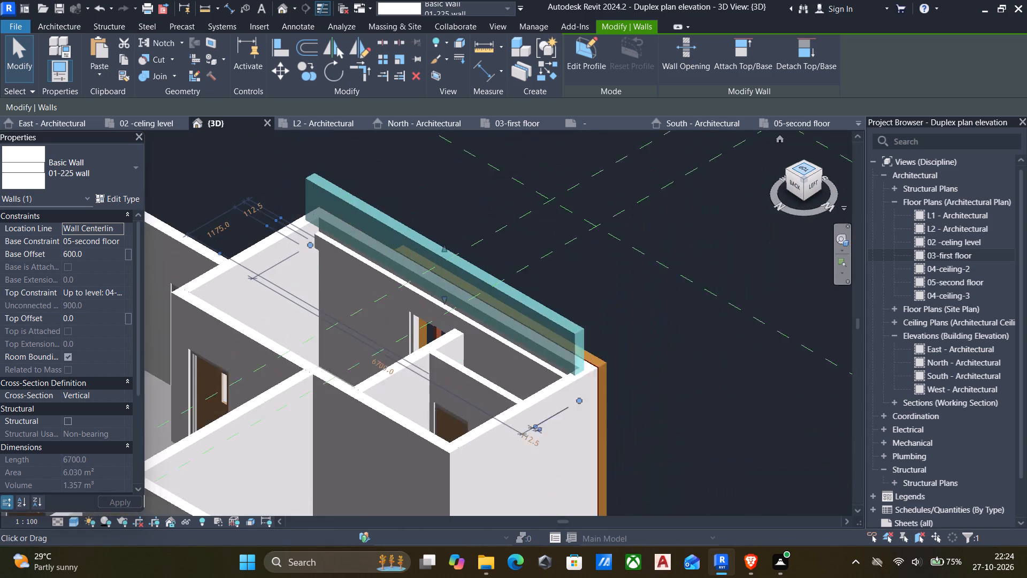
{"action": "left_click", "coordinate": [803, 171]}
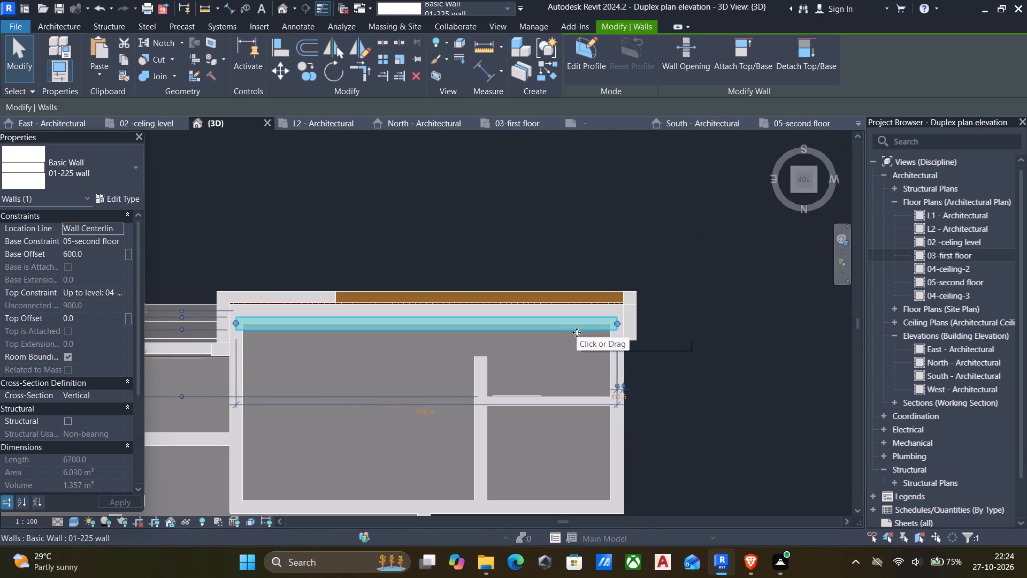
{"action": "type", "text": "cs"}
{"action": "scroll", "coordinate": [578, 330], "scroll_direction": "up", "scroll_amount": 1}
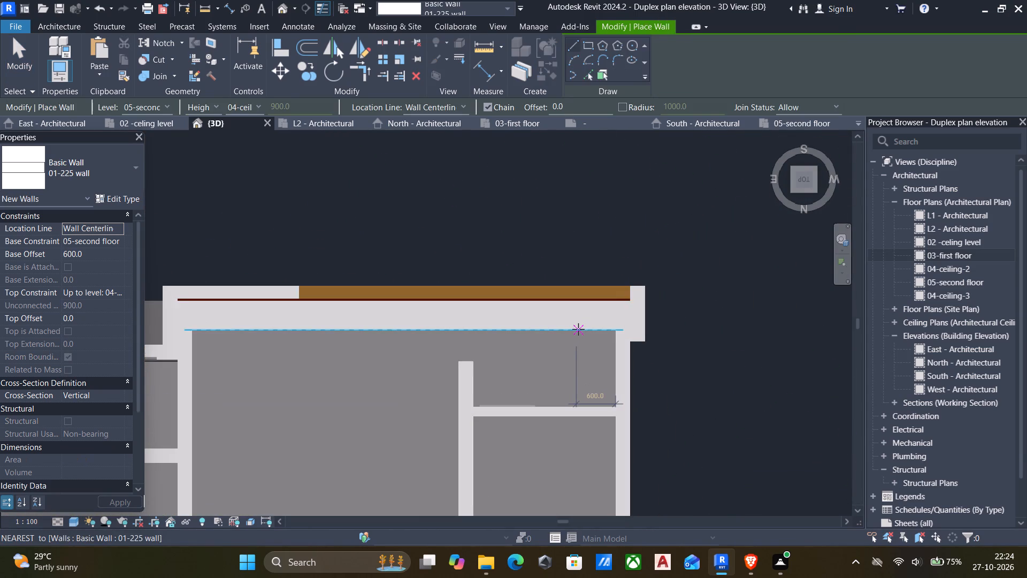
{"action": "scroll", "coordinate": [595, 323], "scroll_direction": "up", "scroll_amount": 3}
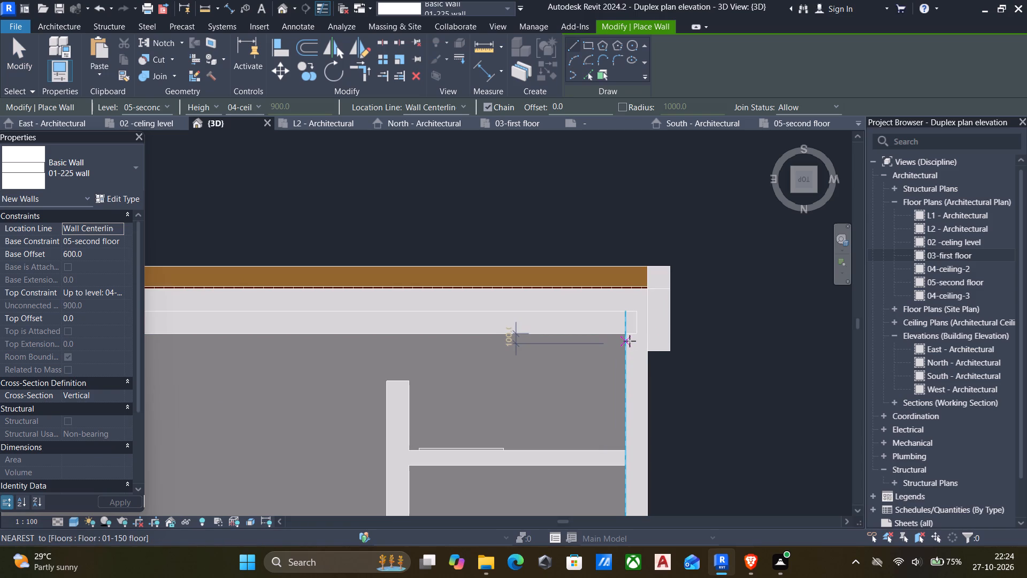
{"action": "left_click", "coordinate": [635, 352]}
{"action": "key", "text": "Escape"}
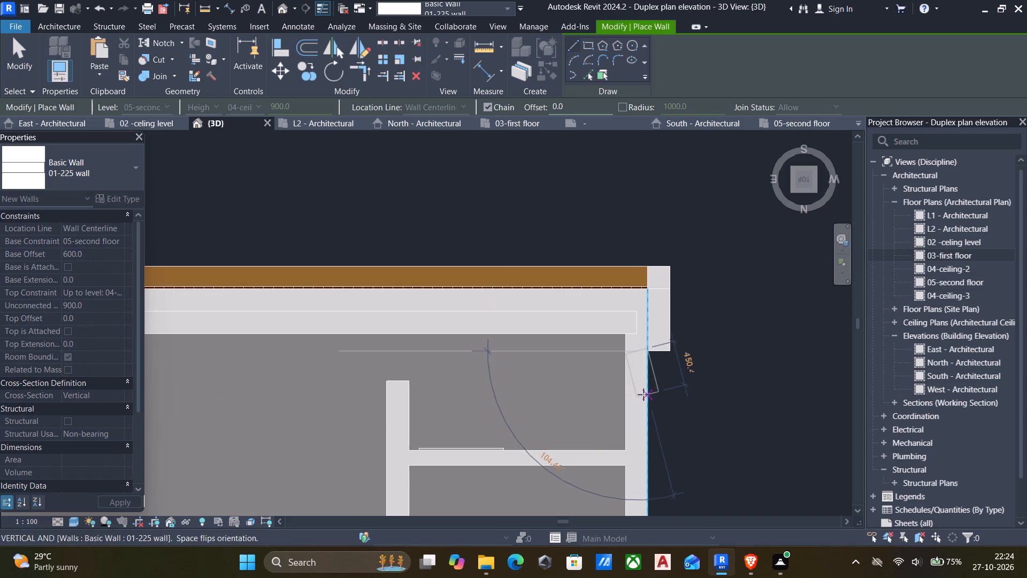
{"action": "left_click", "coordinate": [624, 336]}
{"action": "scroll", "coordinate": [626, 413], "scroll_direction": "down", "scroll_amount": 3}
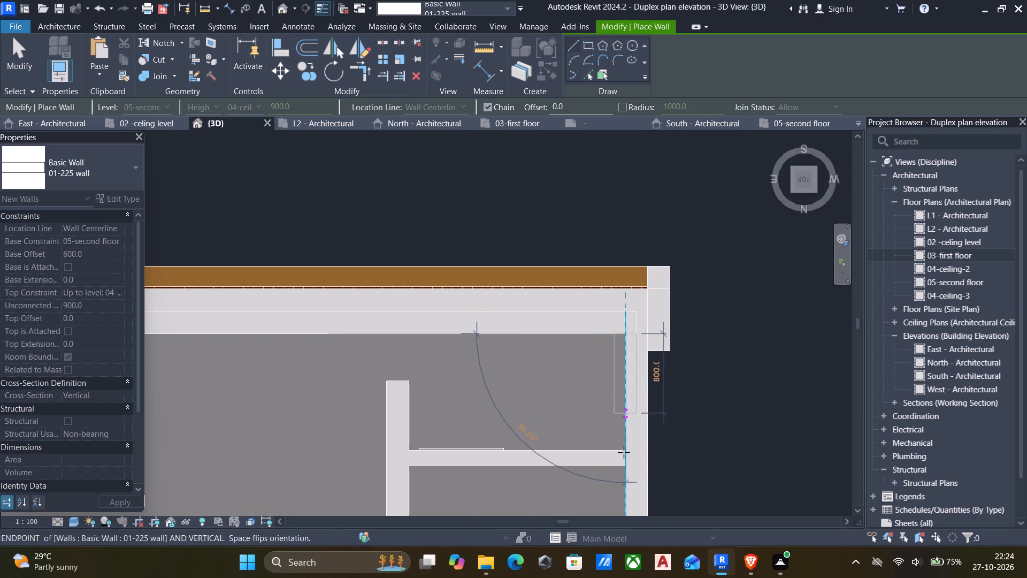
{"action": "scroll", "coordinate": [624, 452], "scroll_direction": "down", "scroll_amount": 3}
{"action": "middle_click_drag", "start_coordinate": [623, 458], "coordinate": [625, 376]}
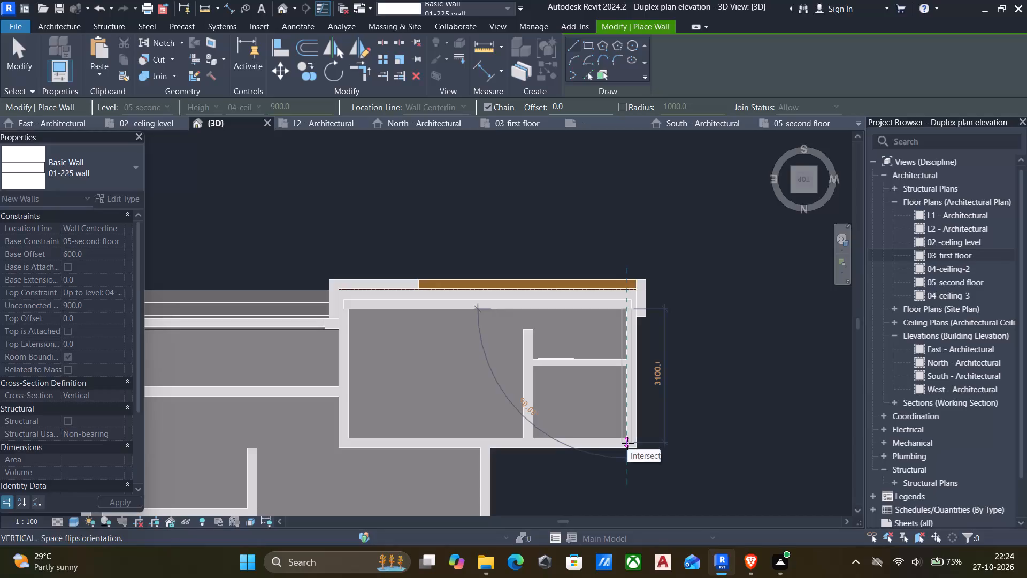
{"action": "left_click", "coordinate": [627, 434]}
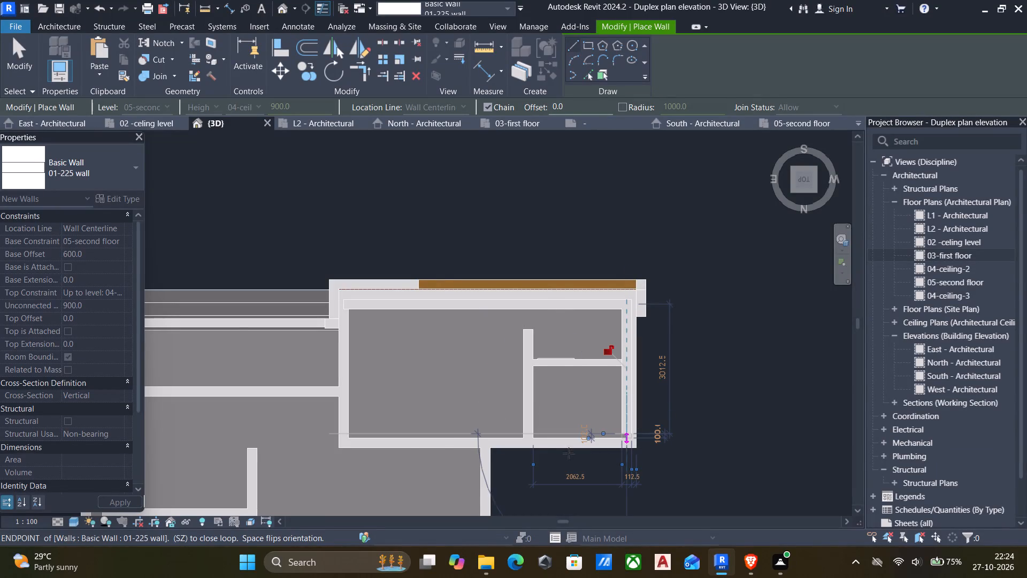
{"action": "left_click", "coordinate": [338, 429]}
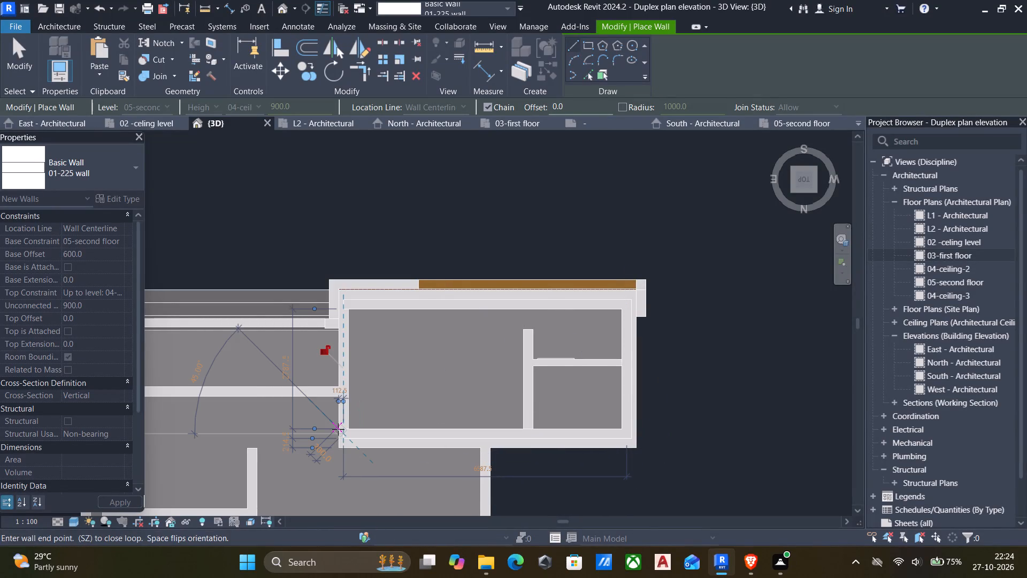
{"action": "left_click", "coordinate": [350, 305]}
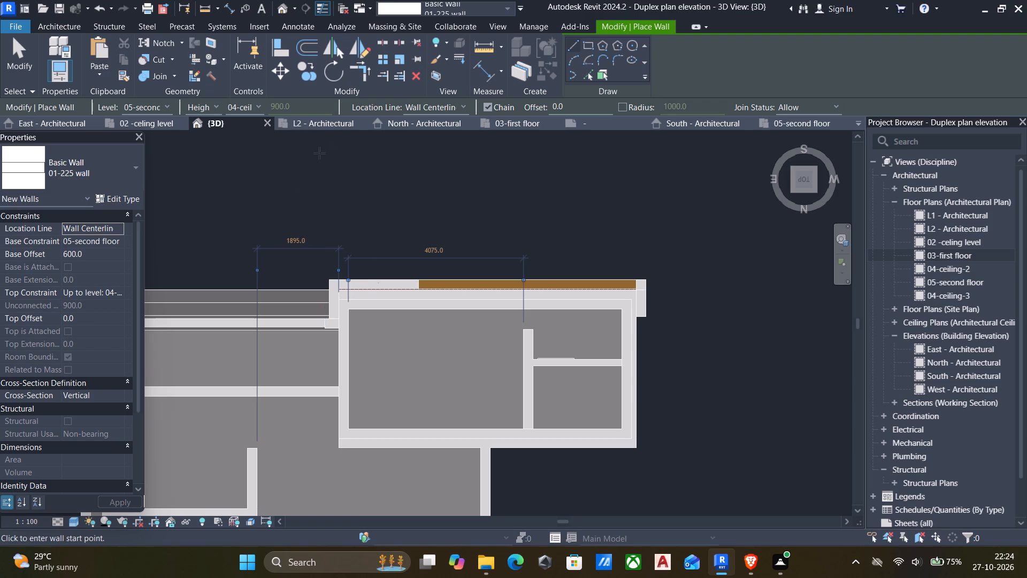
{"action": "left_click", "coordinate": [793, 191]}
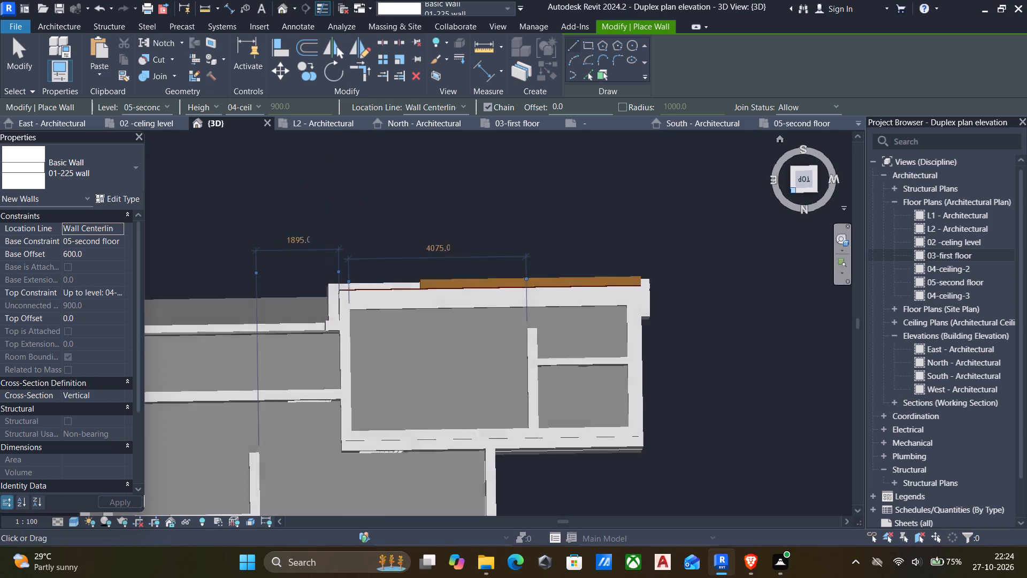
{"action": "scroll", "coordinate": [543, 329], "scroll_direction": "down", "scroll_amount": 5}
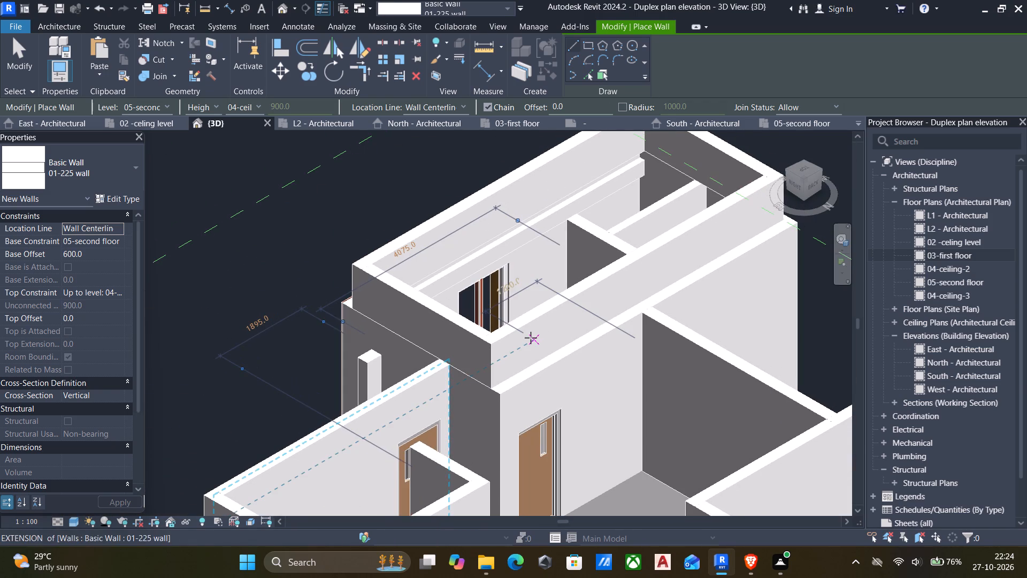
{"action": "key", "text": "Escape"}
{"action": "key", "text": "Escape"}
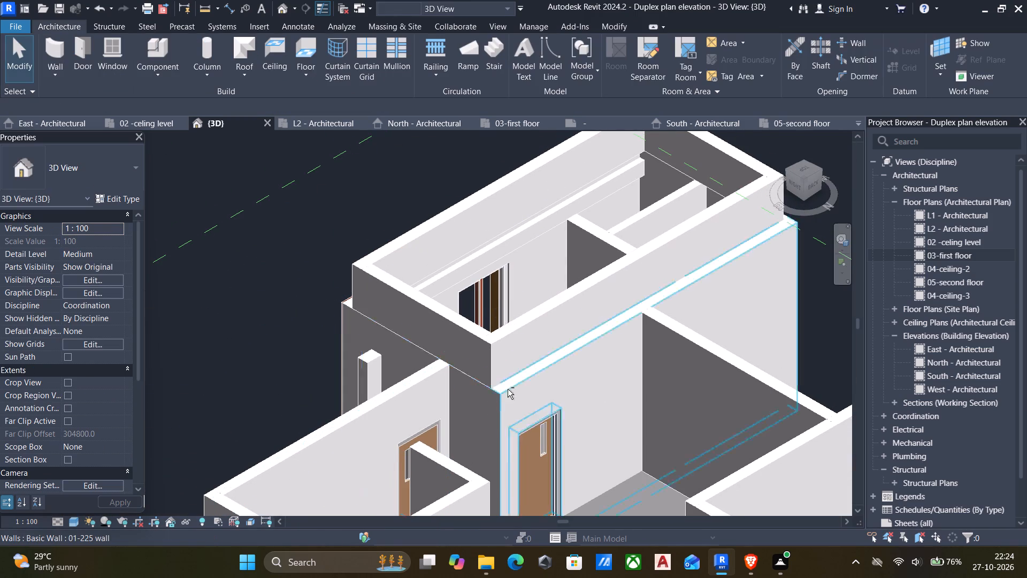
Examine the parapet enclosure and the front and side facades from several angles.
{"action": "scroll", "coordinate": [643, 362], "scroll_direction": "down", "scroll_amount": 7}
{"action": "middle_click_drag", "start_coordinate": [606, 390], "coordinate": [838, 257], "text": "shift"}
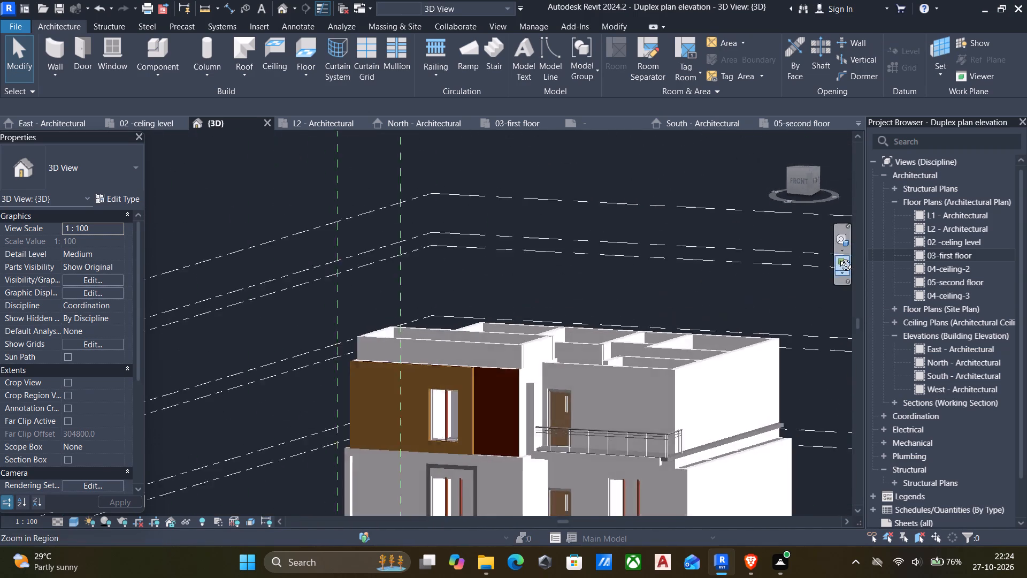
{"action": "middle_click_drag", "start_coordinate": [838, 257], "coordinate": [818, 287], "text": "shift"}
{"action": "middle_click_drag", "start_coordinate": [808, 381], "coordinate": [836, 266]}
{"action": "middle_click_drag", "start_coordinate": [785, 321], "coordinate": [822, 256], "text": "shift"}
{"action": "middle_click_drag", "start_coordinate": [672, 404], "coordinate": [658, 418], "text": "shift"}
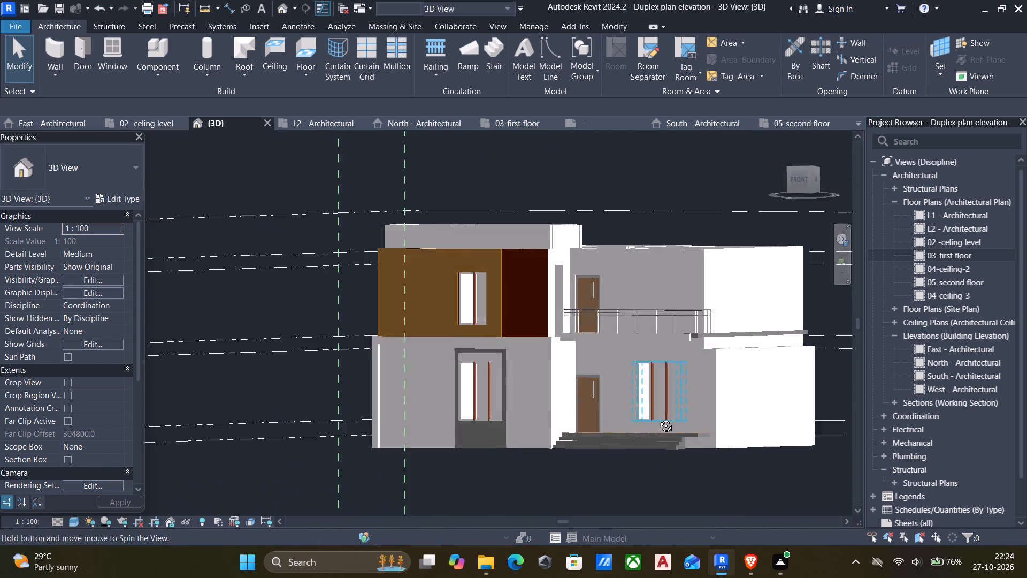
{"action": "middle_click_drag", "start_coordinate": [658, 418], "coordinate": [630, 451], "text": "shift"}
{"action": "middle_click_drag", "start_coordinate": [627, 409], "coordinate": [510, 419]}
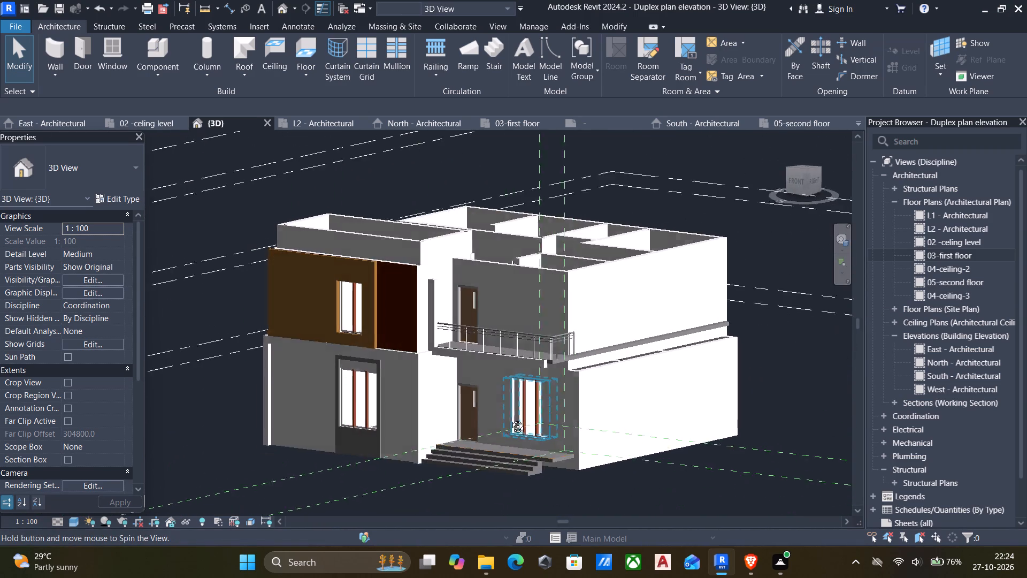
{"action": "middle_click_drag", "start_coordinate": [510, 419], "coordinate": [542, 345]}
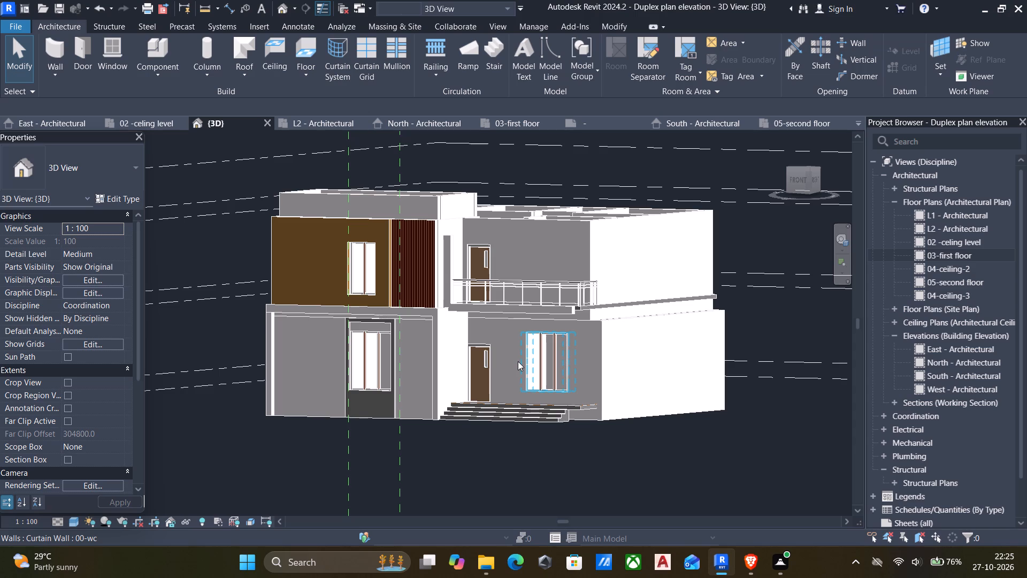
{"action": "middle_click_drag", "start_coordinate": [518, 363], "coordinate": [486, 459], "text": "shift"}
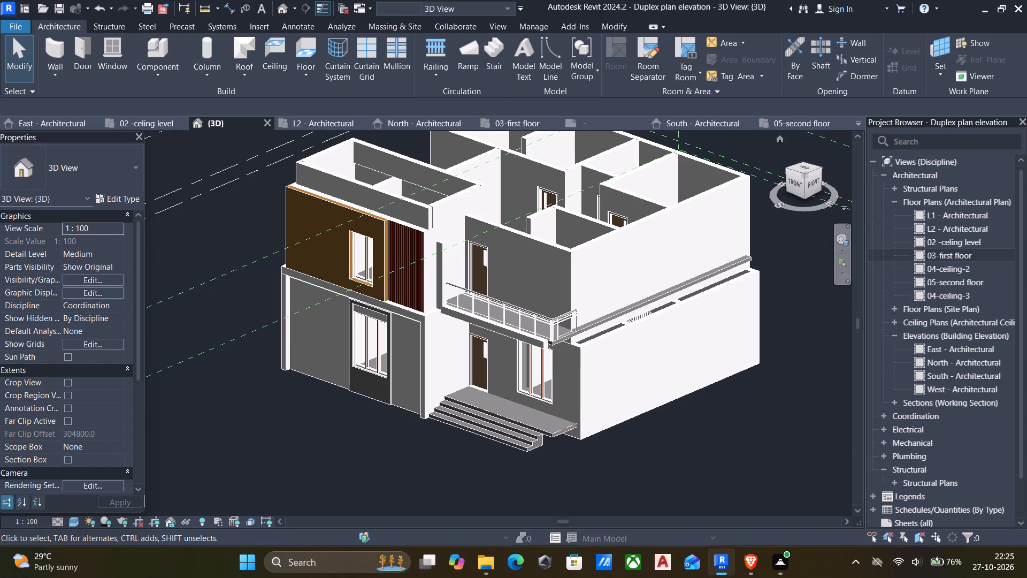
Copy the 01-150 floor slab from the 1-DPC level and paste it aligned to the 05-second floor level.
{"action": "left_click", "coordinate": [683, 296]}
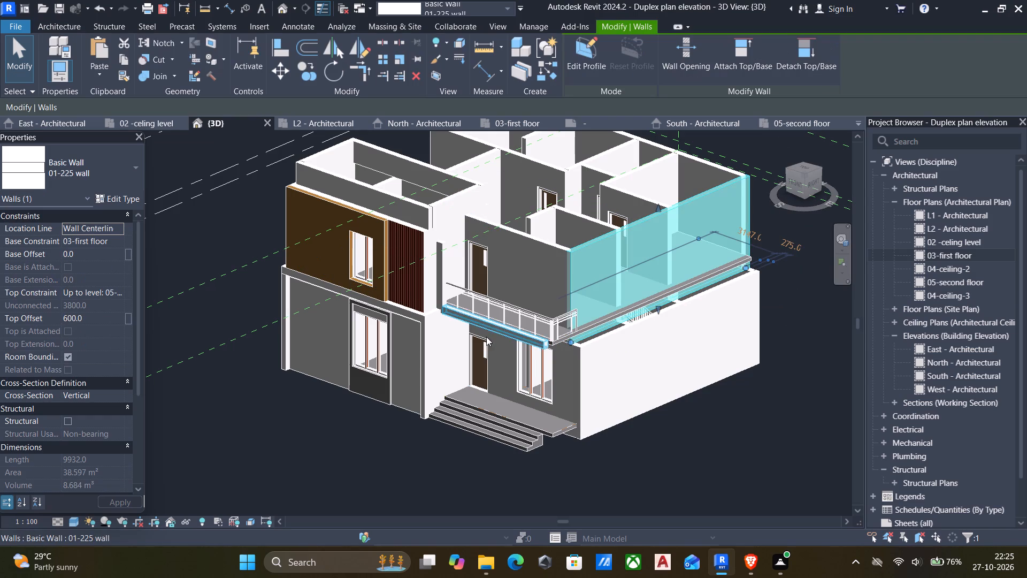
{"action": "left_click", "coordinate": [555, 431]}
{"action": "left_click", "coordinate": [545, 460]}
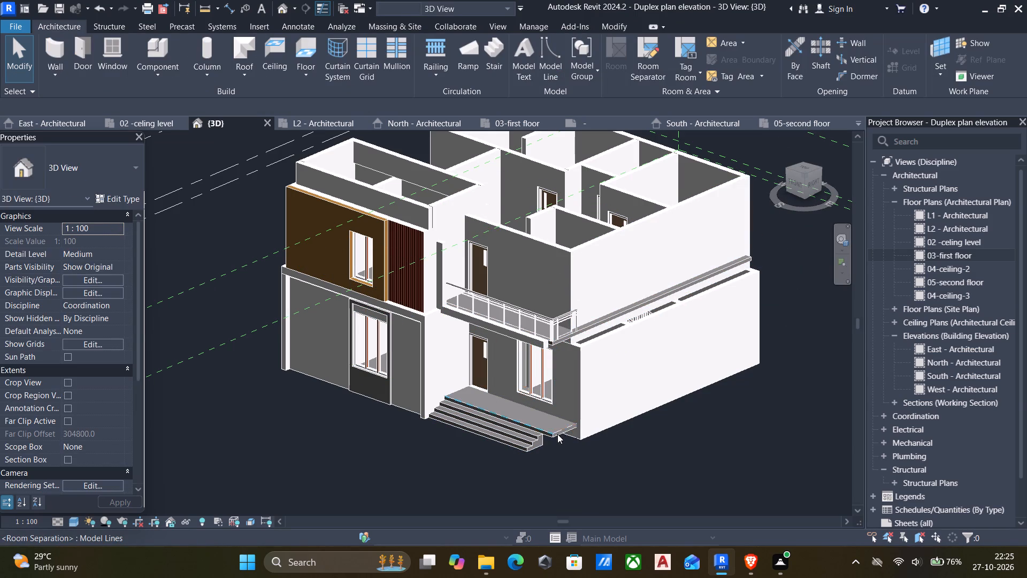
{"action": "scroll", "coordinate": [557, 434], "scroll_direction": "up", "scroll_amount": 3}
{"action": "left_click", "coordinate": [555, 437]}
{"action": "scroll", "coordinate": [559, 442], "scroll_direction": "up", "scroll_amount": 5}
{"action": "left_click", "coordinate": [565, 427]}
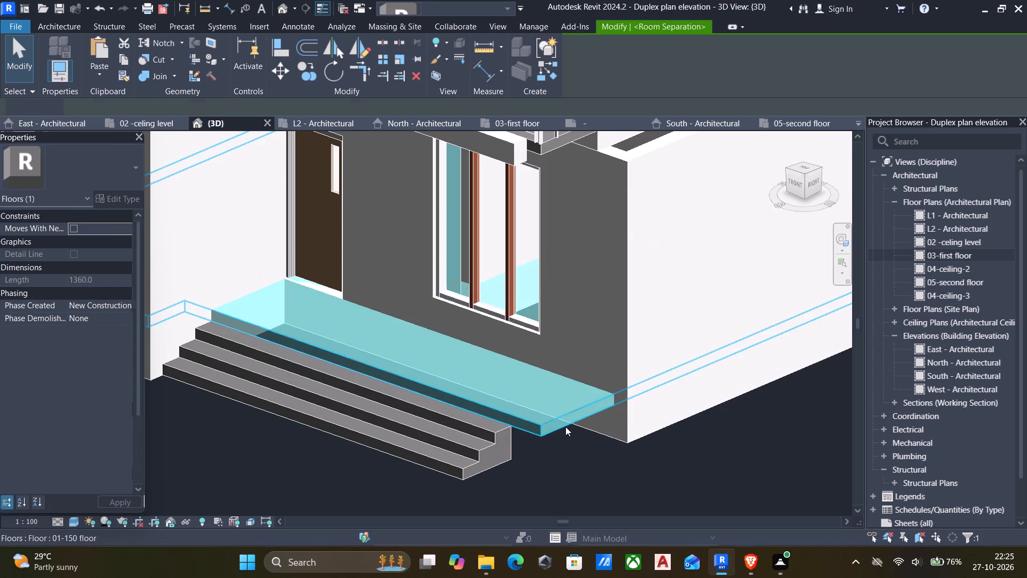
{"action": "left_click", "coordinate": [125, 62]}
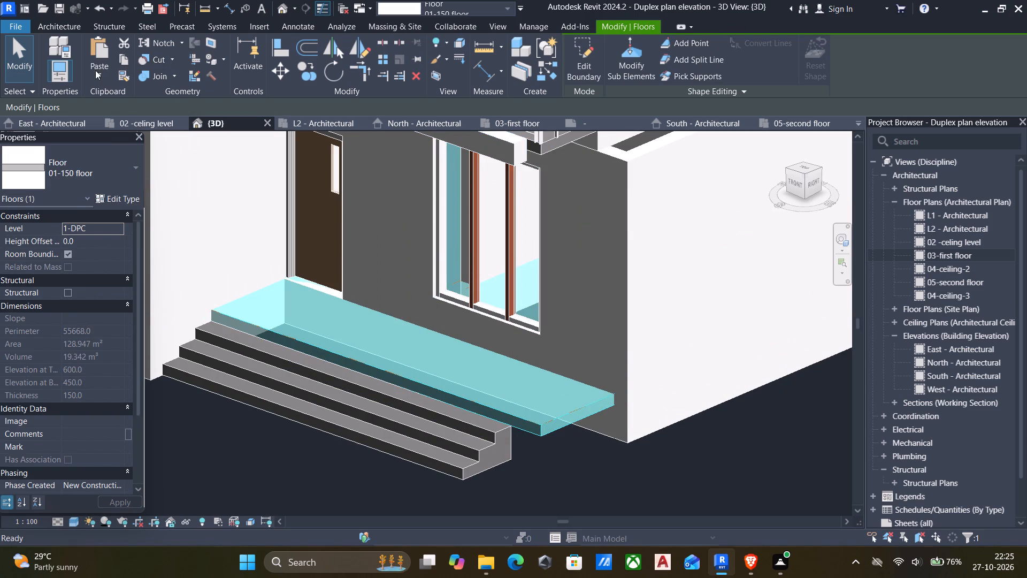
{"action": "left_click", "coordinate": [95, 73]}
{"action": "left_click", "coordinate": [145, 122]}
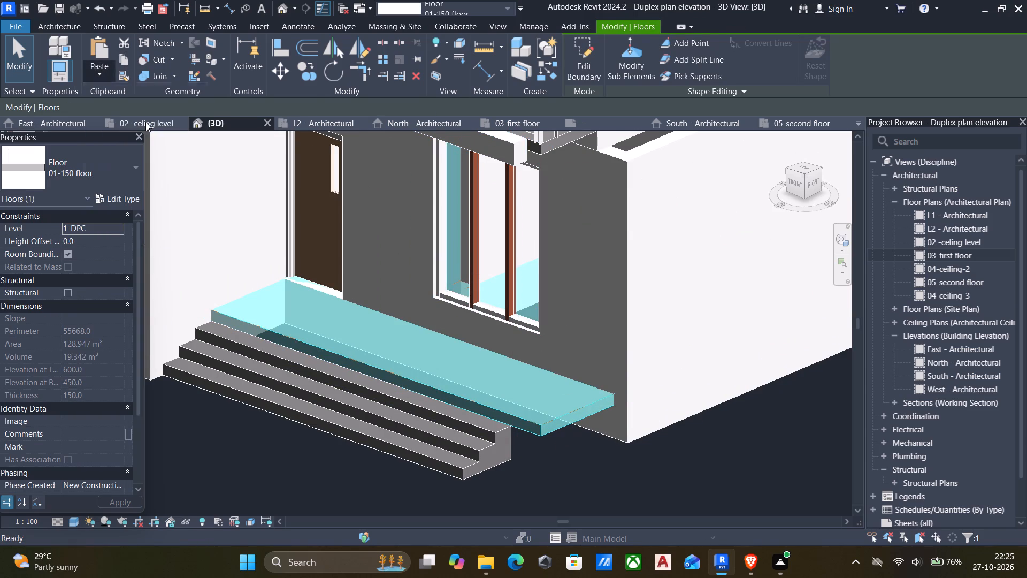
{"action": "left_click", "coordinate": [459, 243]}
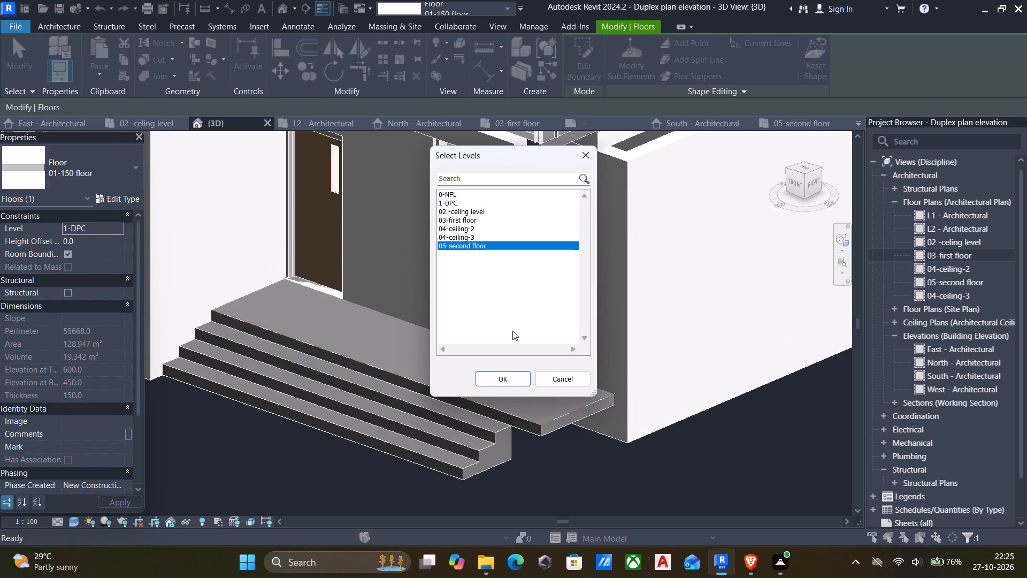
{"action": "left_click", "coordinate": [511, 375]}
{"action": "scroll", "coordinate": [513, 374], "scroll_direction": "down", "scroll_amount": 11}
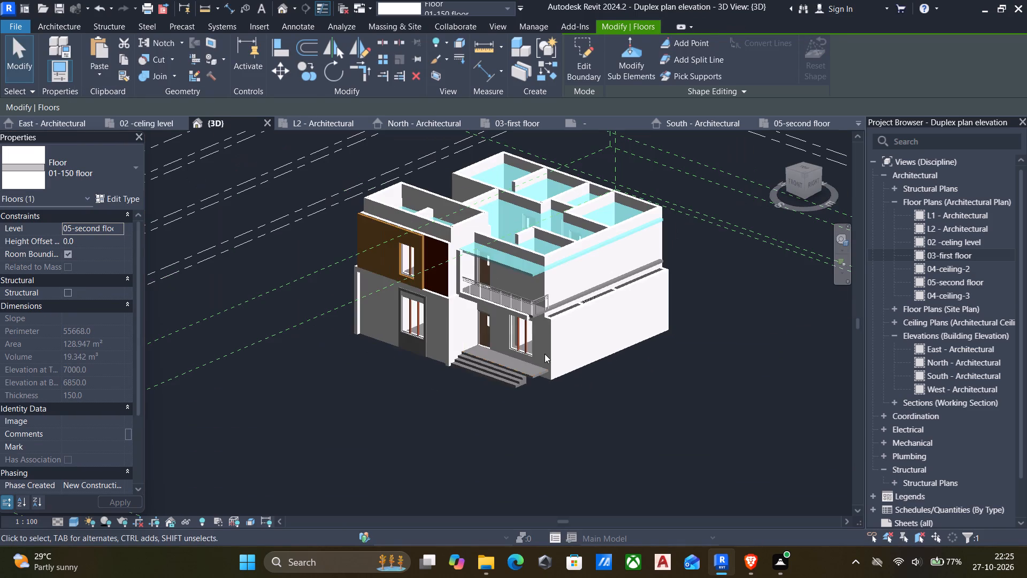
{"action": "left_click", "coordinate": [591, 384]}
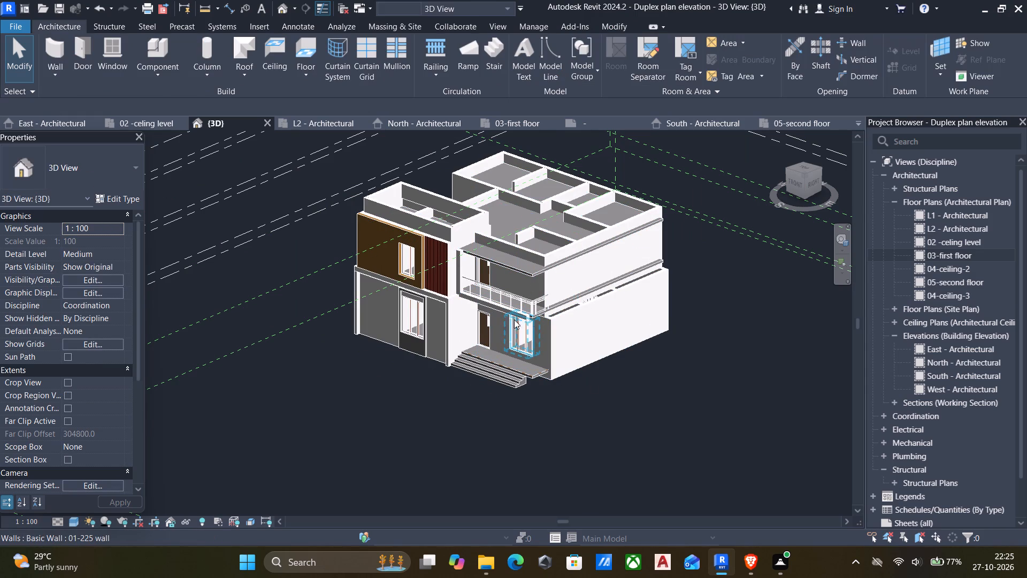
Examine the pasted second-floor slab above the balcony and the entrance steps below.
{"action": "middle_click_drag", "start_coordinate": [525, 339], "coordinate": [524, 308]}
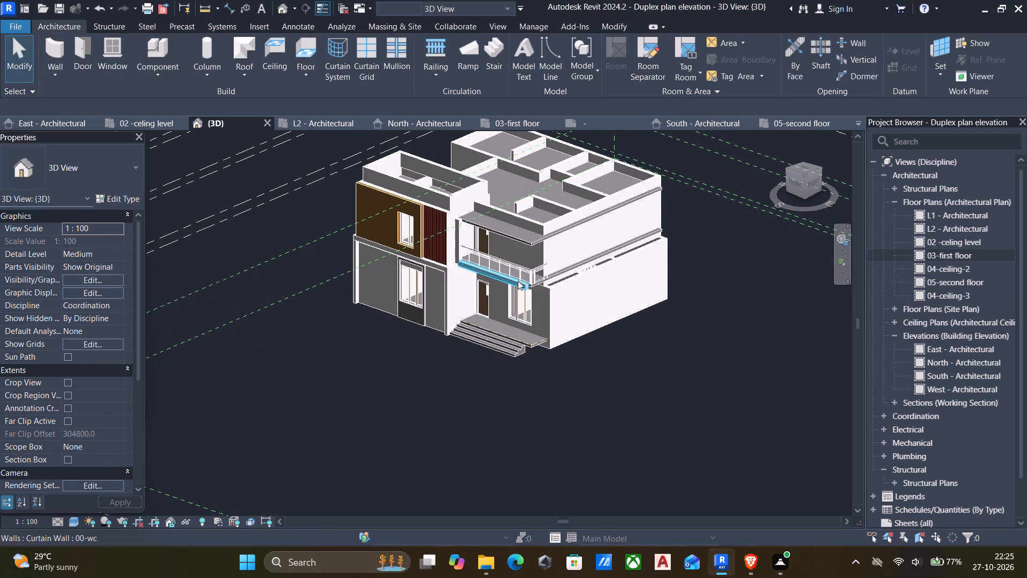
{"action": "scroll", "coordinate": [501, 239], "scroll_direction": "up", "scroll_amount": 4}
{"action": "scroll", "coordinate": [446, 224], "scroll_direction": "up", "scroll_amount": 3}
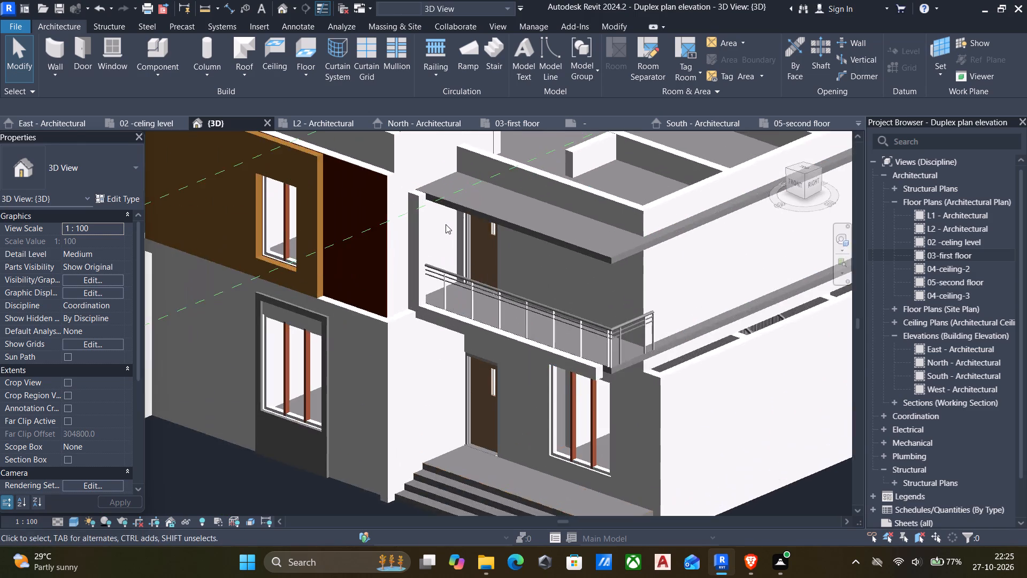
{"action": "scroll", "coordinate": [445, 227], "scroll_direction": "down", "scroll_amount": 6}
{"action": "middle_click_drag", "start_coordinate": [458, 305], "coordinate": [469, 239]}
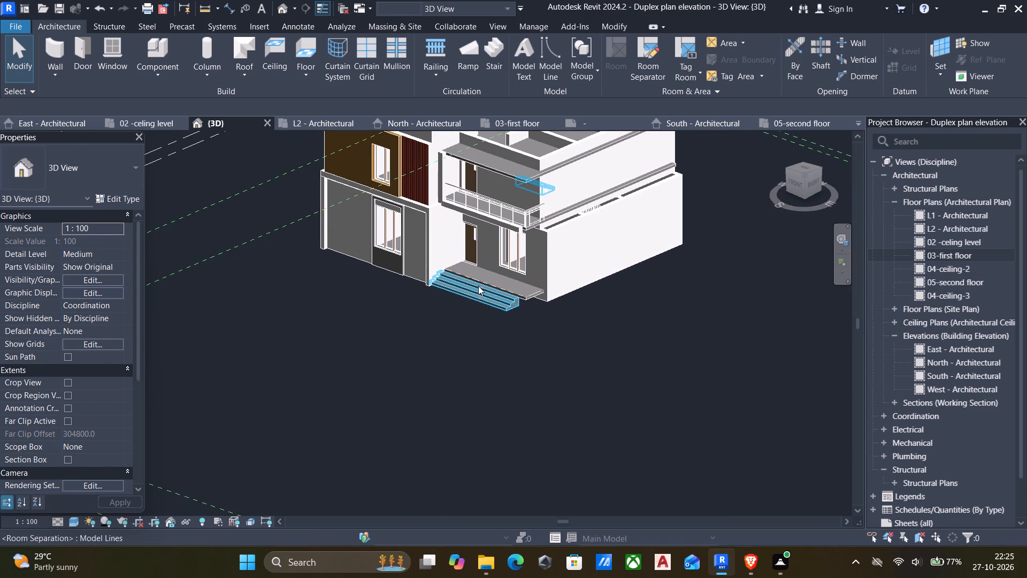
{"action": "middle_click_drag", "start_coordinate": [459, 333], "coordinate": [462, 322]}
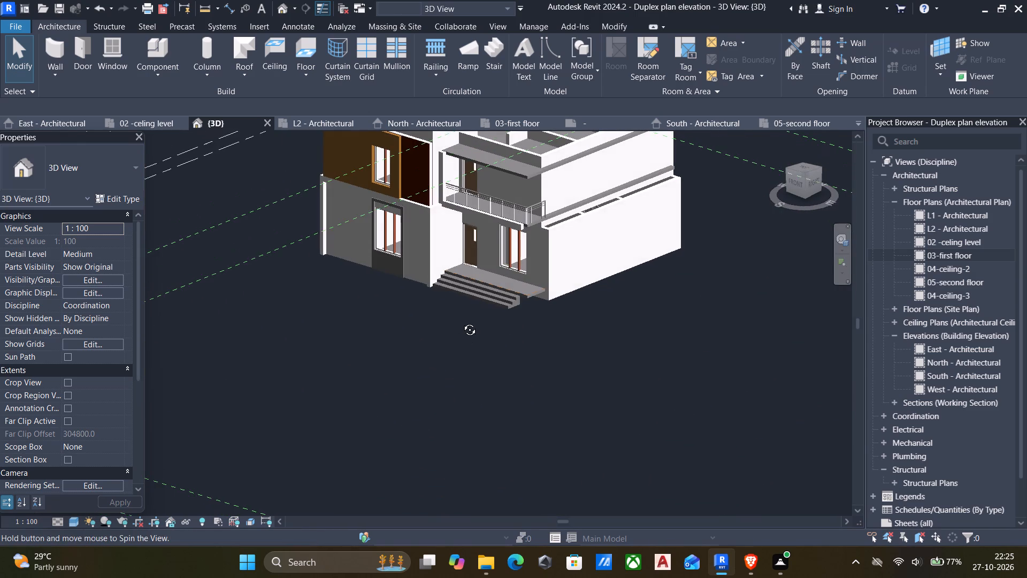
Lower the wall behind the balcony to a -150 top offset and lower the adjoining side wall to the second-floor slab.
{"action": "middle_click_drag", "start_coordinate": [462, 322], "coordinate": [507, 269]}
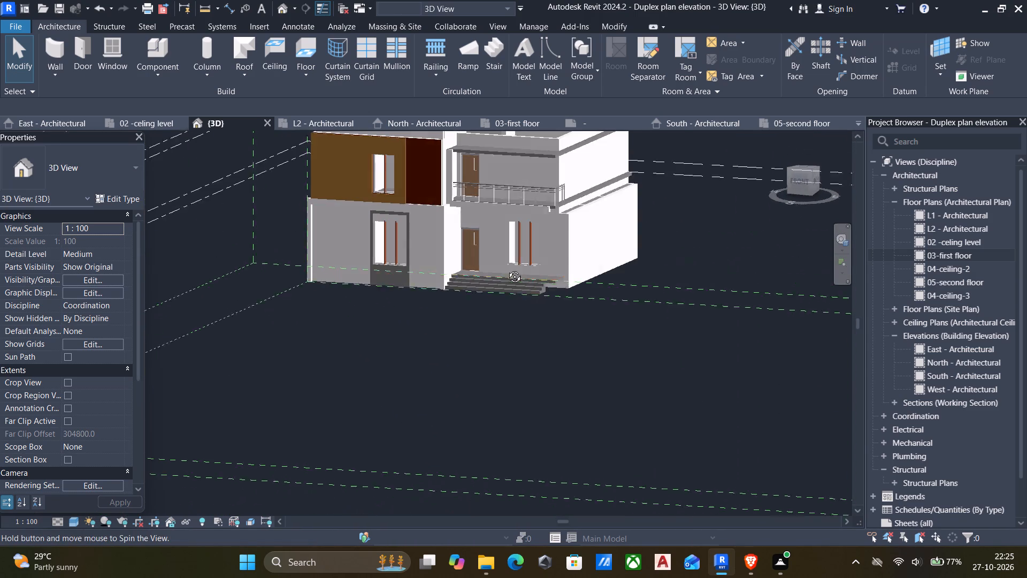
{"action": "middle_click_drag", "start_coordinate": [507, 269], "coordinate": [474, 364]}
{"action": "scroll", "coordinate": [473, 227], "scroll_direction": "up", "scroll_amount": 4}
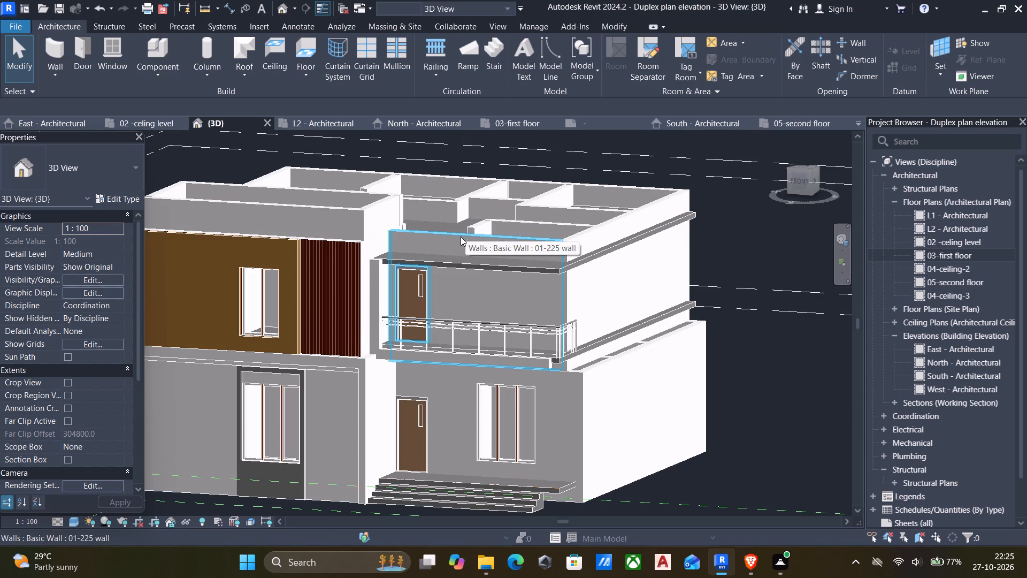
{"action": "left_click", "coordinate": [459, 237]}
{"action": "left_click_drag", "start_coordinate": [473, 232], "coordinate": [468, 258]}
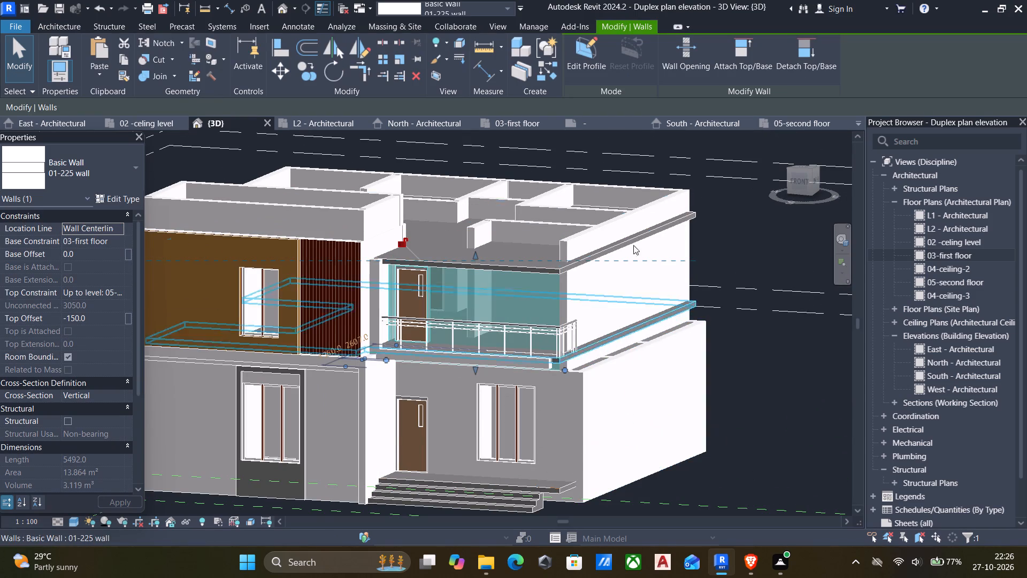
{"action": "left_click", "coordinate": [614, 219]}
{"action": "left_click_drag", "start_coordinate": [626, 207], "coordinate": [628, 227]}
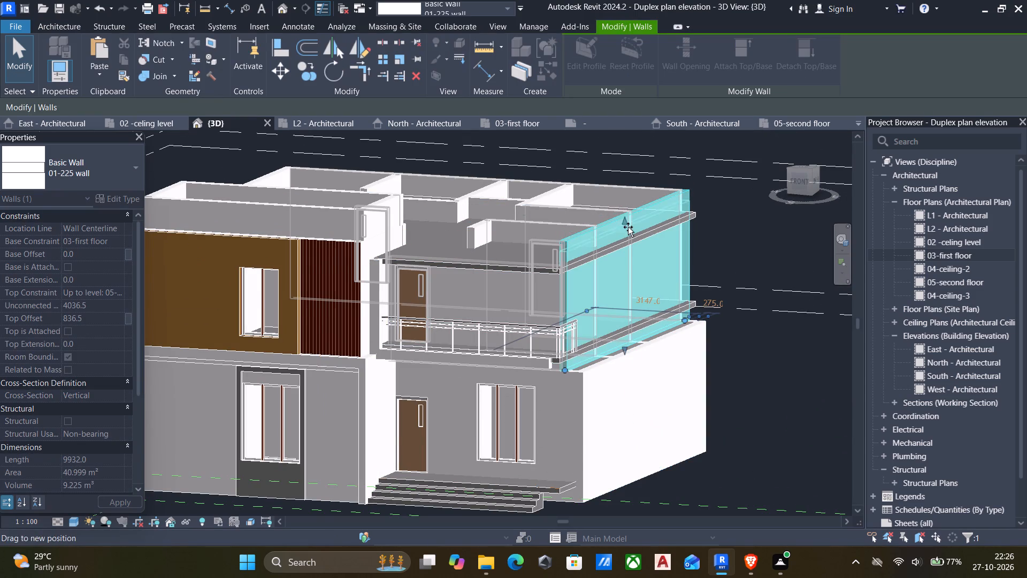
{"action": "left_click_drag", "start_coordinate": [628, 227], "coordinate": [628, 240]}
{"action": "left_click", "coordinate": [738, 439]}
{"action": "scroll", "coordinate": [691, 360], "scroll_direction": "down", "scroll_amount": 5}
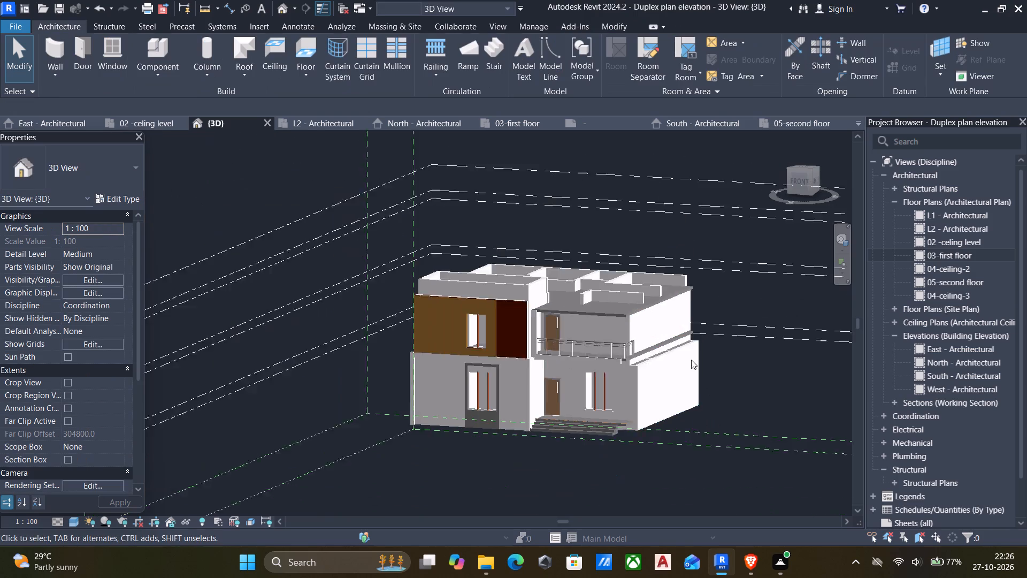
Lower the tops of the four interior walls projecting above the second-floor slab behind the balcony and toward the side wall.
{"action": "scroll", "coordinate": [691, 360], "scroll_direction": "down", "scroll_amount": 1}
{"action": "left_click", "coordinate": [610, 302]}
{"action": "scroll", "coordinate": [610, 302], "scroll_direction": "up", "scroll_amount": 3}
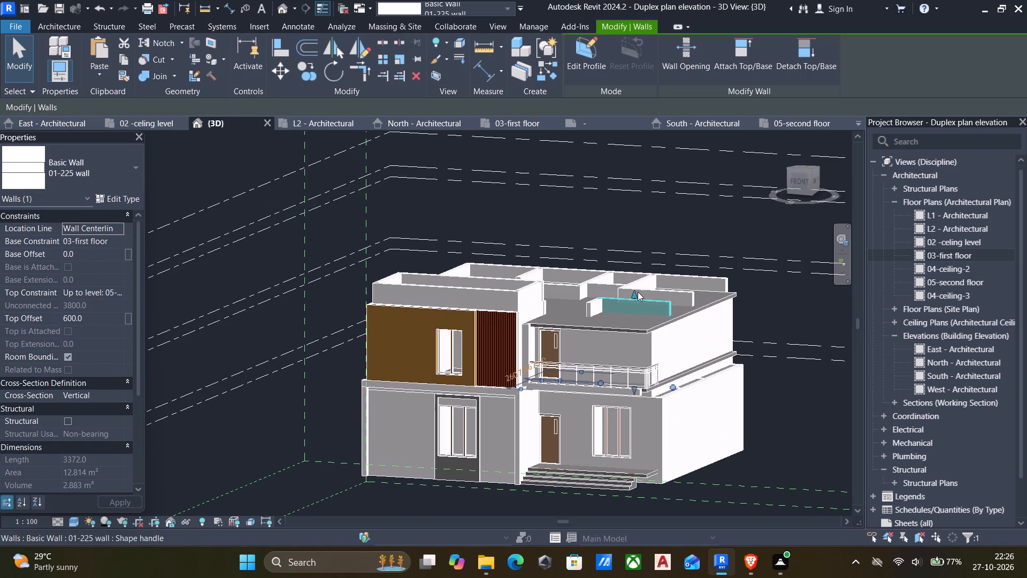
{"action": "left_click_drag", "start_coordinate": [638, 292], "coordinate": [634, 312]}
{"action": "left_click", "coordinate": [599, 305]}
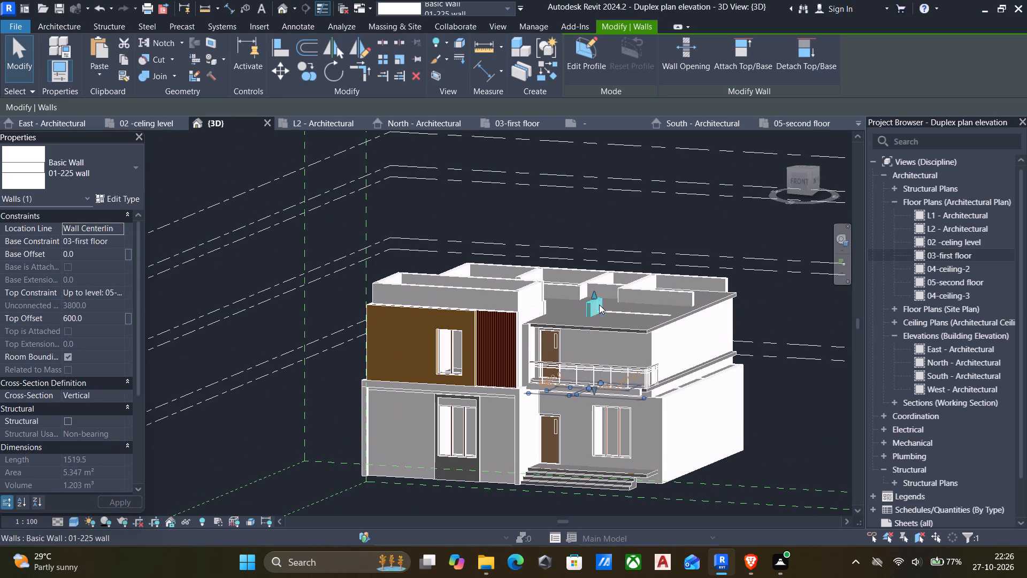
{"action": "left_click_drag", "start_coordinate": [593, 293], "coordinate": [594, 314]}
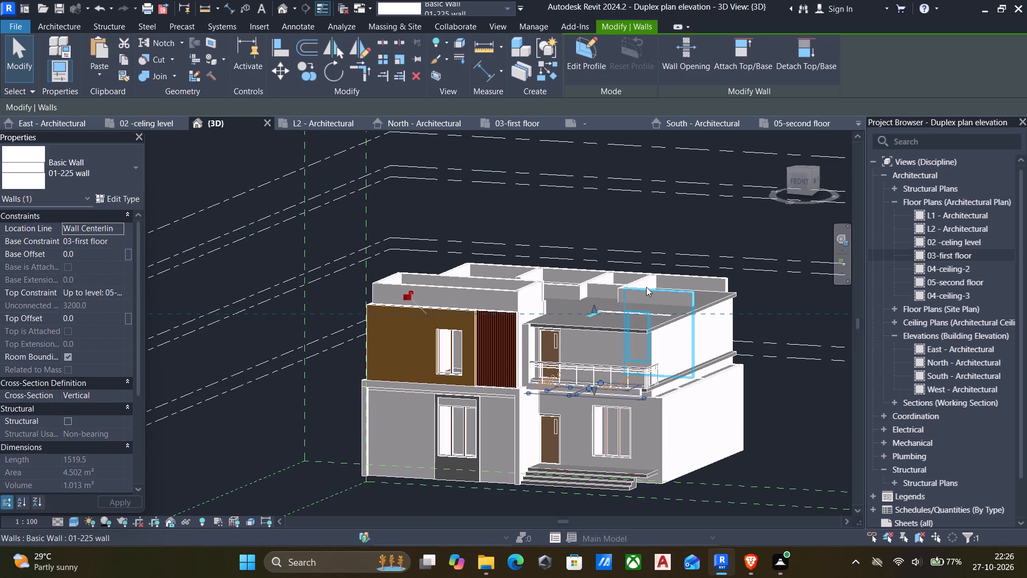
{"action": "left_click", "coordinate": [647, 286]}
{"action": "left_click_drag", "start_coordinate": [656, 286], "coordinate": [654, 315]}
{"action": "left_click", "coordinate": [627, 284]}
{"action": "left_click_drag", "start_coordinate": [637, 279], "coordinate": [638, 305]}
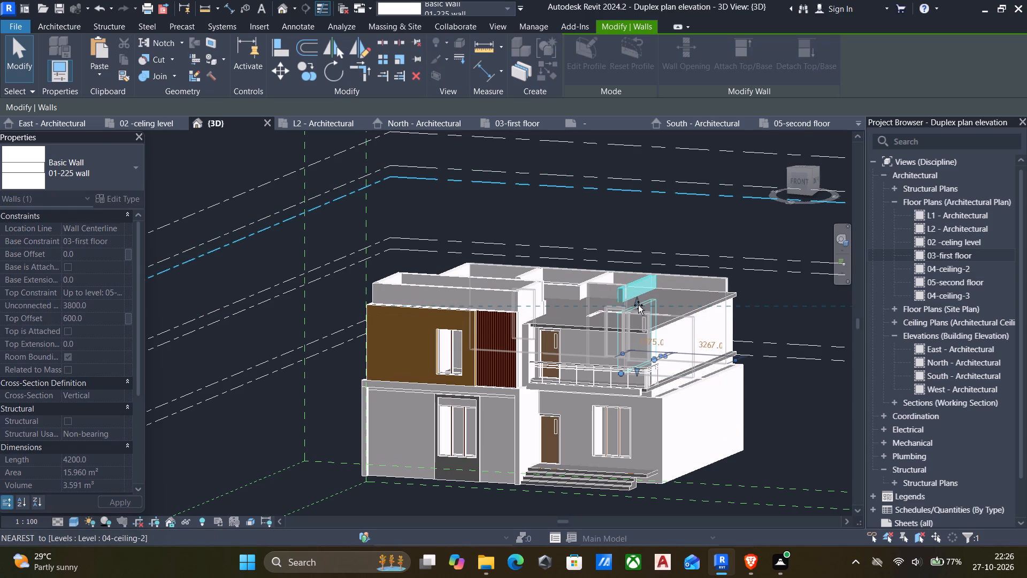
{"action": "left_click_drag", "start_coordinate": [638, 305], "coordinate": [639, 291]}
Lower the remaining interior walls projecting above the second-floor slab, taking the one beside the front room to a -500 top offset.
{"action": "left_click", "coordinate": [601, 276]}
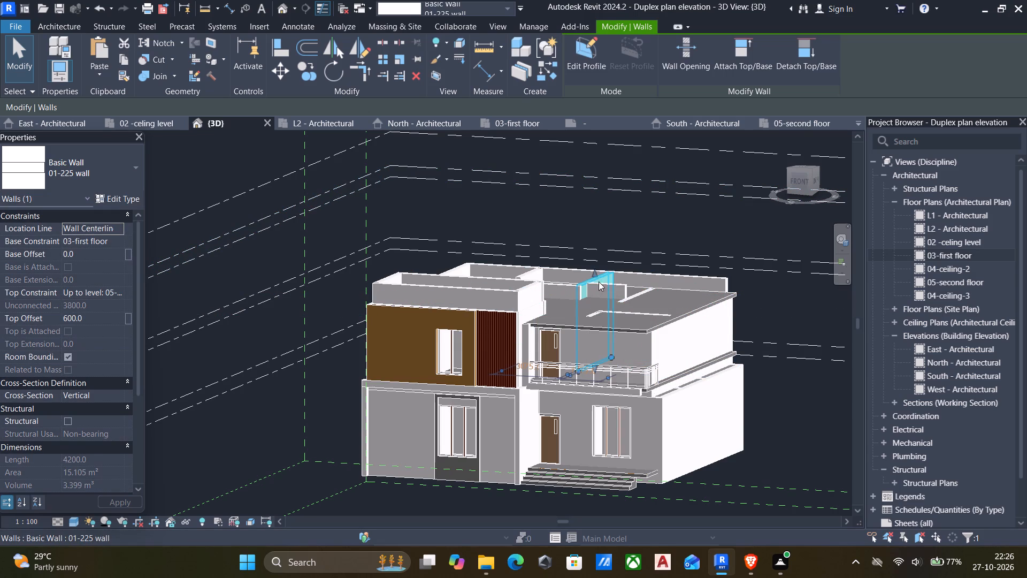
{"action": "left_click_drag", "start_coordinate": [595, 273], "coordinate": [595, 288]}
{"action": "left_click", "coordinate": [574, 285]}
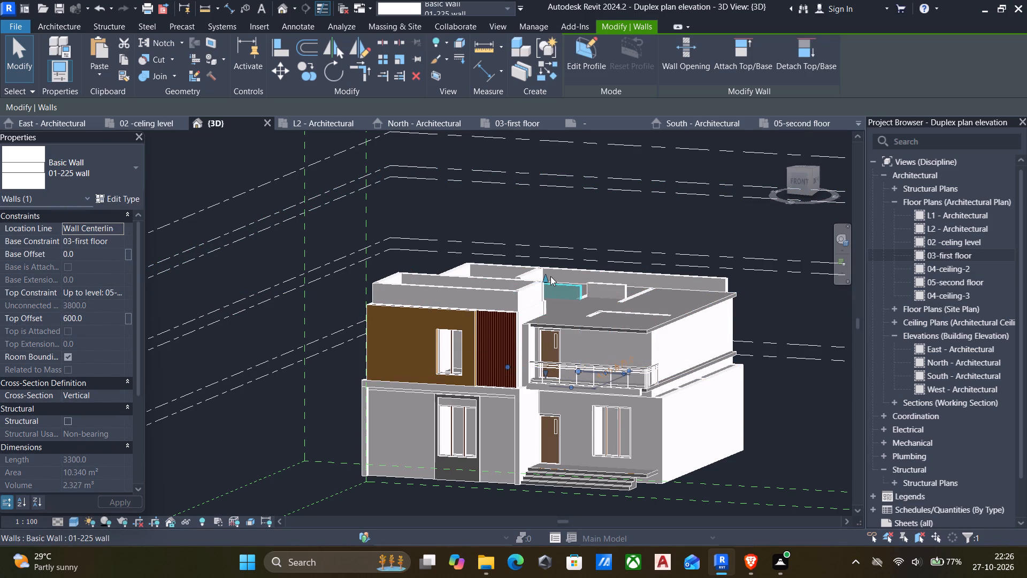
{"action": "left_click_drag", "start_coordinate": [546, 277], "coordinate": [543, 298]}
{"action": "left_click", "coordinate": [537, 272]}
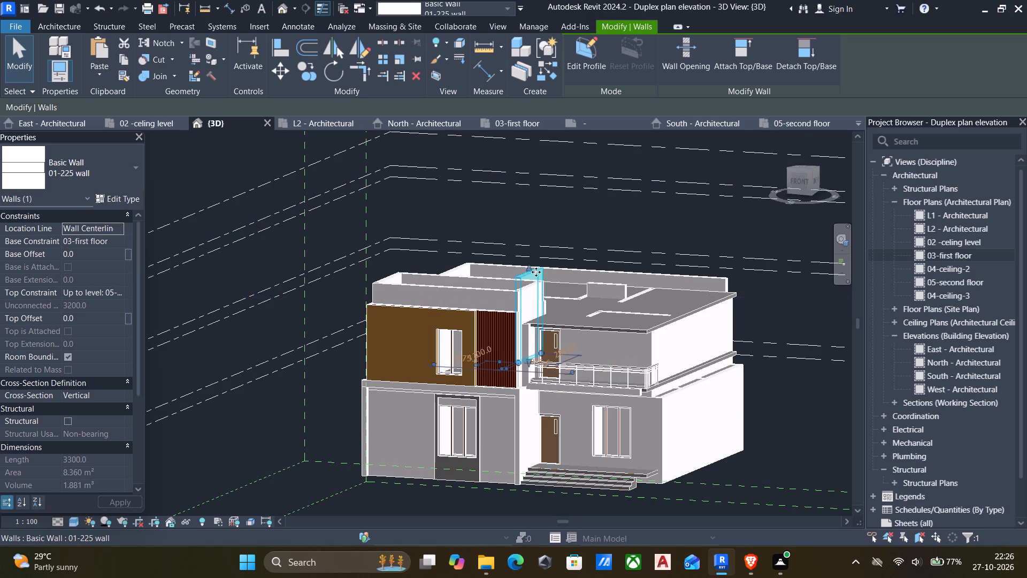
{"action": "left_click_drag", "start_coordinate": [527, 269], "coordinate": [526, 293]}
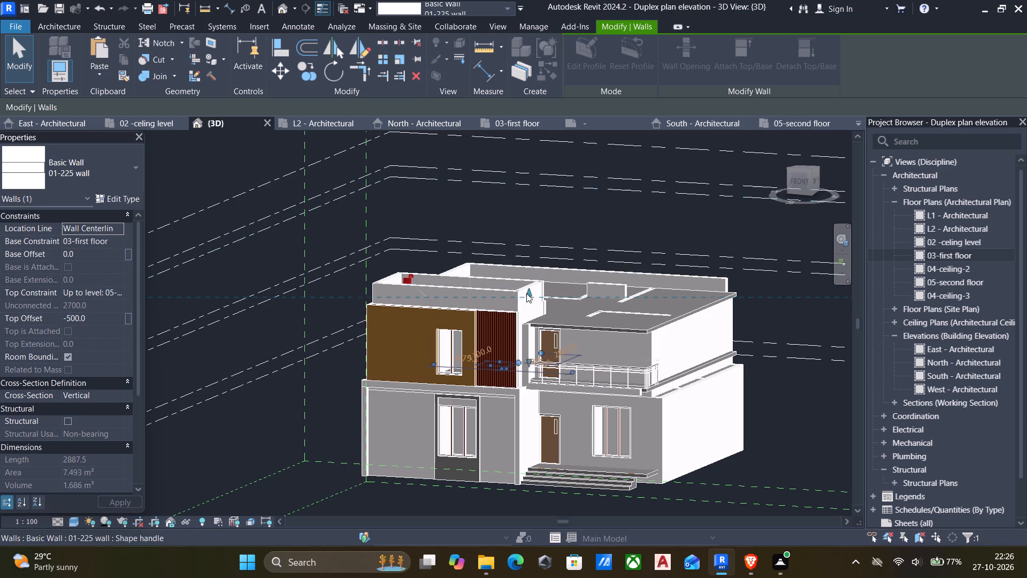
{"action": "scroll", "coordinate": [469, 334], "scroll_direction": "down", "scroll_amount": 4}
{"action": "middle_click_drag", "start_coordinate": [469, 338], "coordinate": [520, 321]}
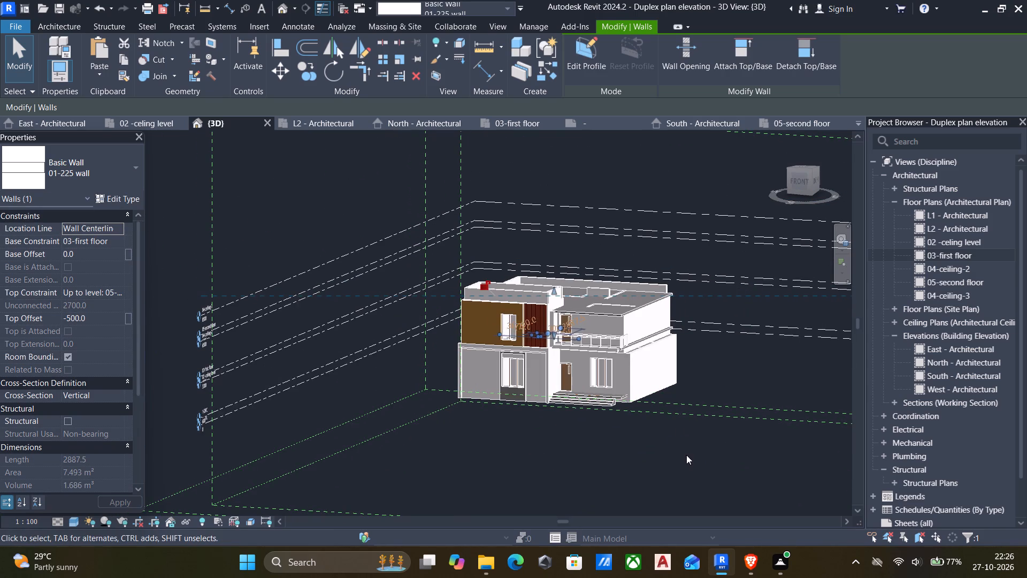
{"action": "left_click_drag", "start_coordinate": [686, 455], "coordinate": [685, 447]}
{"action": "scroll", "coordinate": [528, 435], "scroll_direction": "down", "scroll_amount": 1}
{"action": "middle_click_drag", "start_coordinate": [528, 435], "coordinate": [532, 399]}
{"action": "scroll", "coordinate": [541, 369], "scroll_direction": "up", "scroll_amount": 1}
{"action": "scroll", "coordinate": [586, 268], "scroll_direction": "up", "scroll_amount": 5}
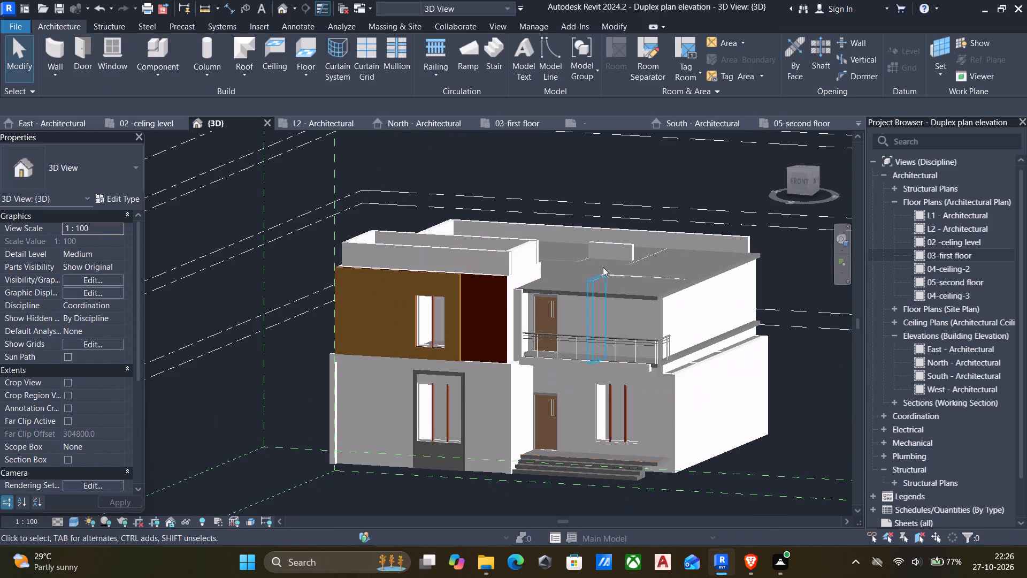
{"action": "left_click", "coordinate": [610, 242]}
{"action": "left_click_drag", "start_coordinate": [609, 241], "coordinate": [607, 260]}
Examine the roof slab and the lowered walls from the front and the side of the building.
{"action": "scroll", "coordinate": [617, 318], "scroll_direction": "down", "scroll_amount": 5}
{"action": "middle_click_drag", "start_coordinate": [661, 420], "coordinate": [594, 336]}
{"action": "left_click", "coordinate": [576, 354]}
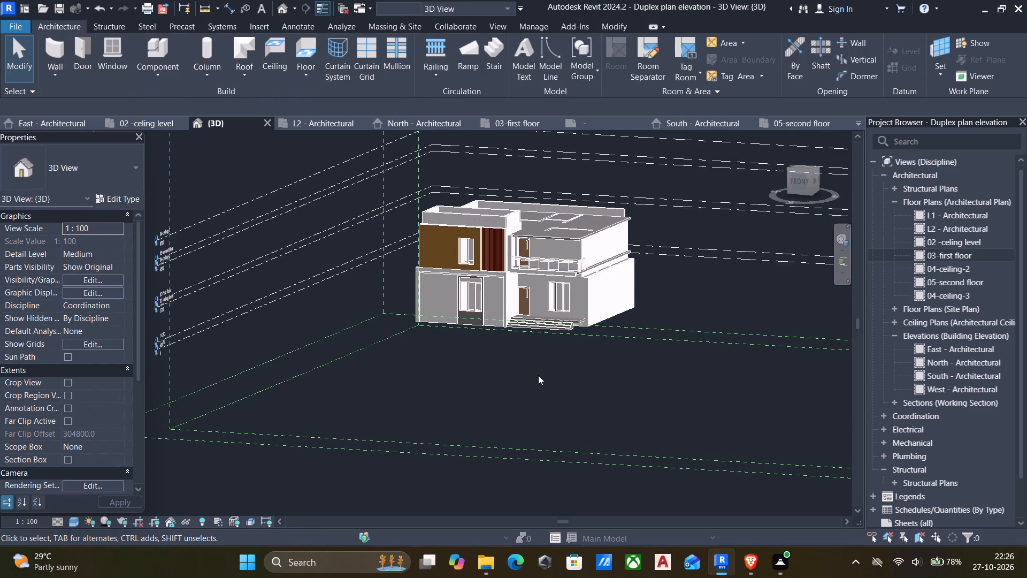
{"action": "middle_click_drag", "start_coordinate": [538, 375], "coordinate": [738, 376], "text": "shift"}
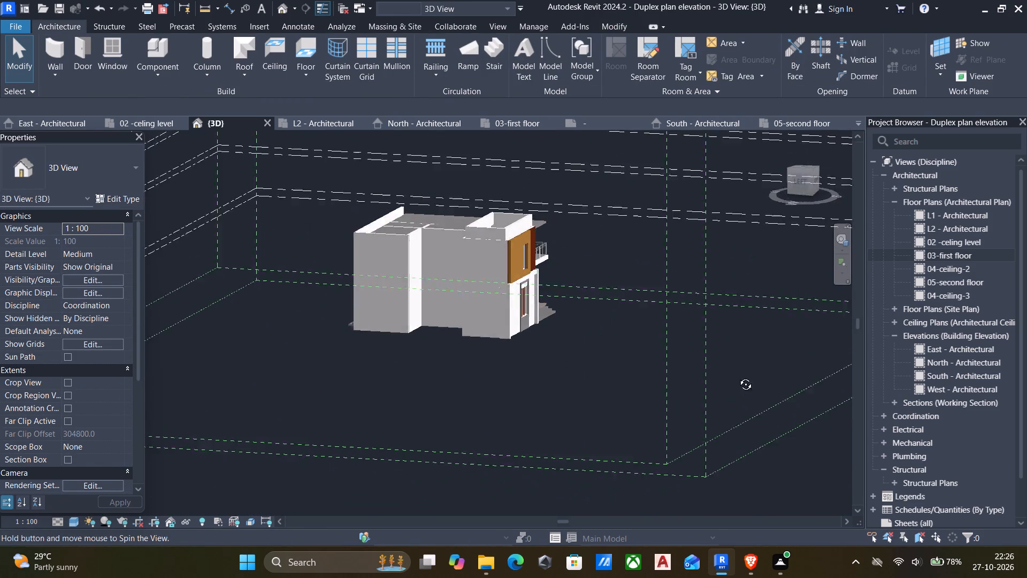
{"action": "middle_click_drag", "start_coordinate": [738, 376], "coordinate": [539, 400], "text": "shift"}
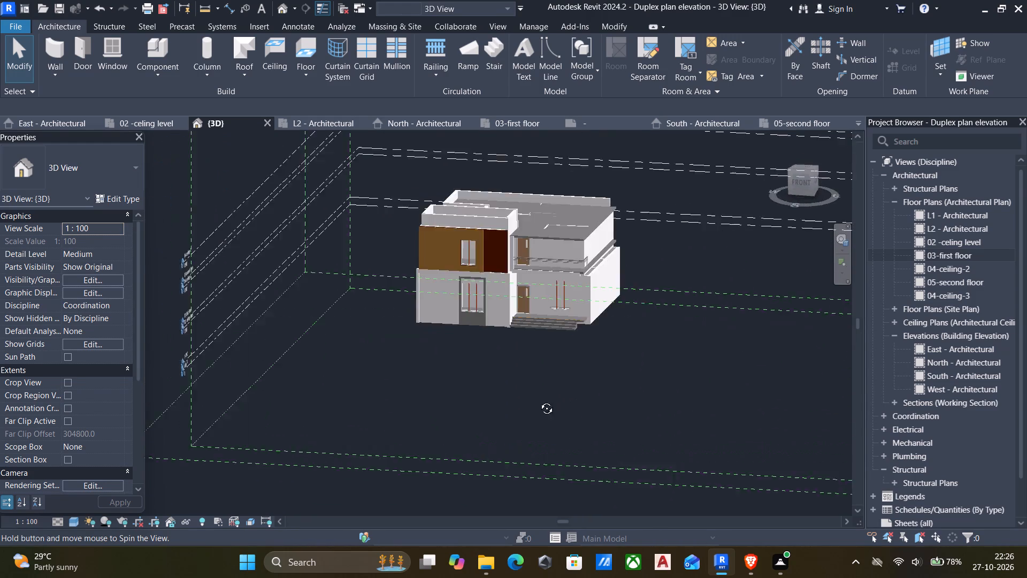
{"action": "middle_click_drag", "start_coordinate": [539, 400], "coordinate": [507, 406], "text": "shift"}
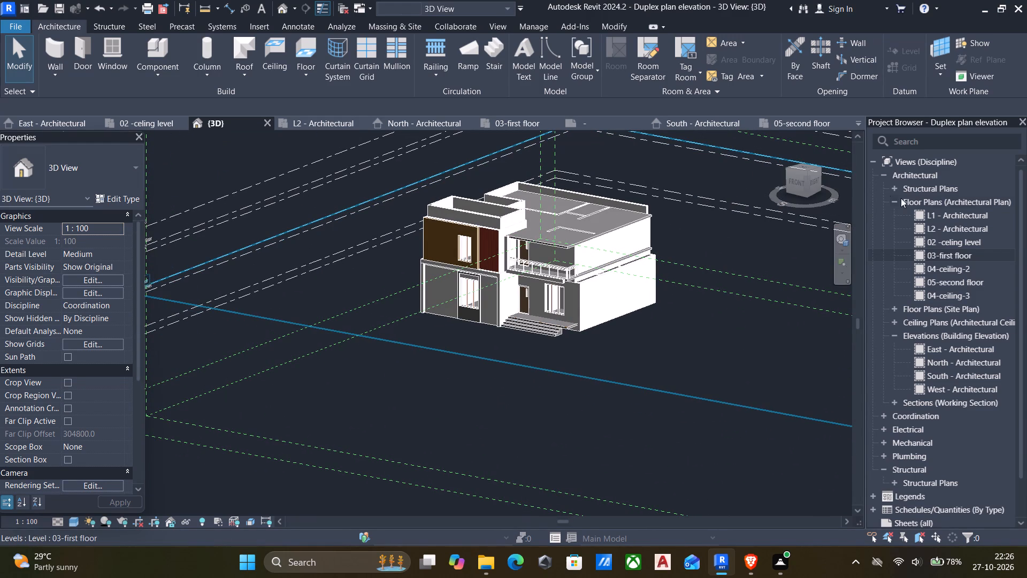
Open the L2 - Architectural floor plan and start placing a structural column.
{"action": "double_click", "coordinate": [920, 227]}
{"action": "scroll", "coordinate": [619, 465], "scroll_direction": "down", "scroll_amount": 1}
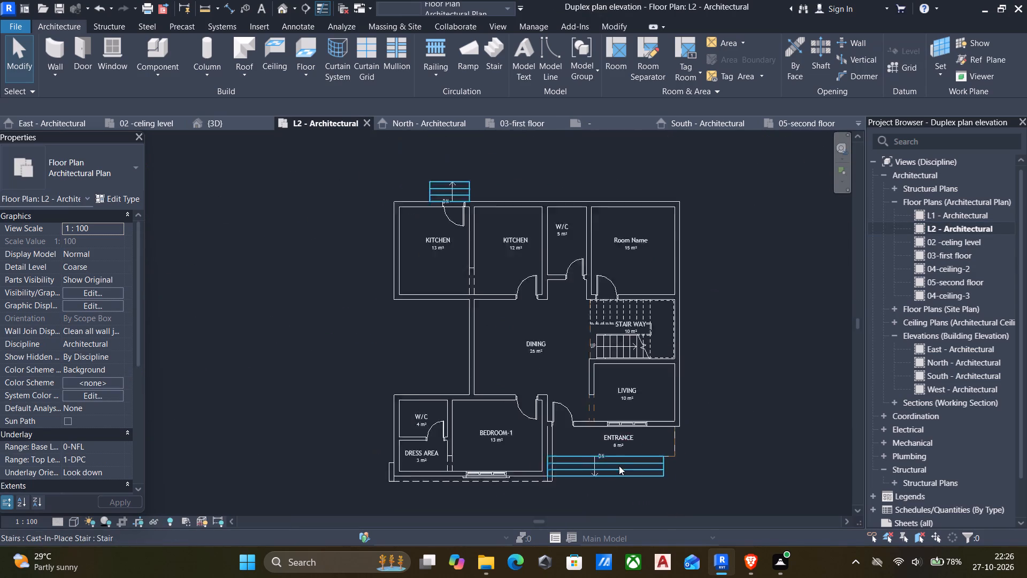
{"action": "scroll", "coordinate": [619, 466], "scroll_direction": "down", "scroll_amount": 1}
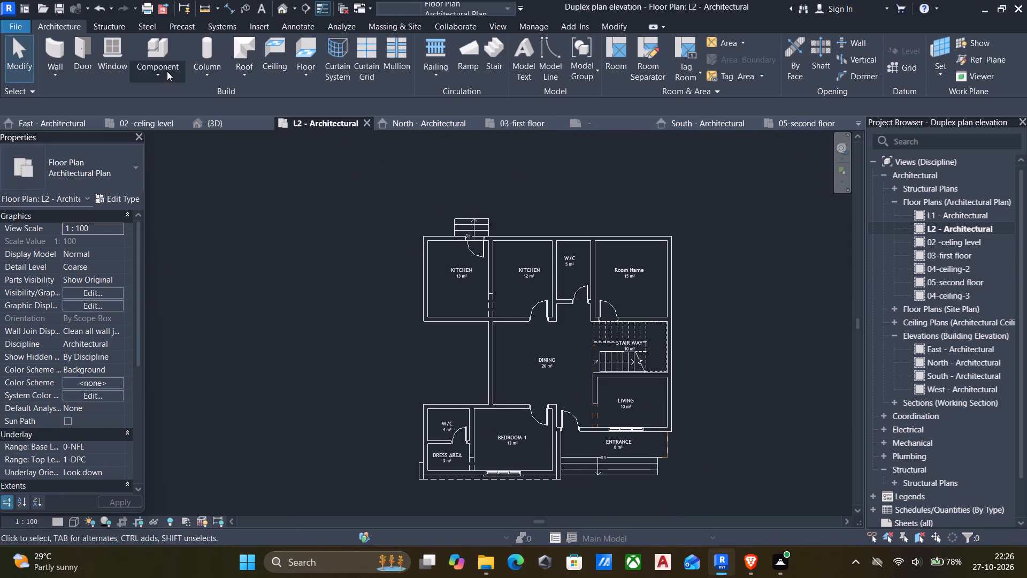
{"action": "left_click", "coordinate": [206, 49]}
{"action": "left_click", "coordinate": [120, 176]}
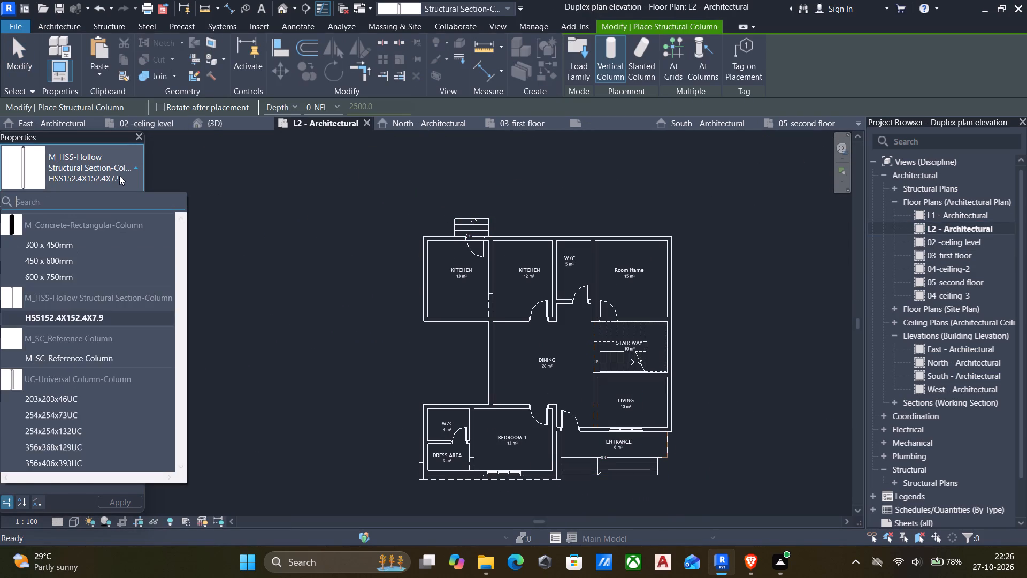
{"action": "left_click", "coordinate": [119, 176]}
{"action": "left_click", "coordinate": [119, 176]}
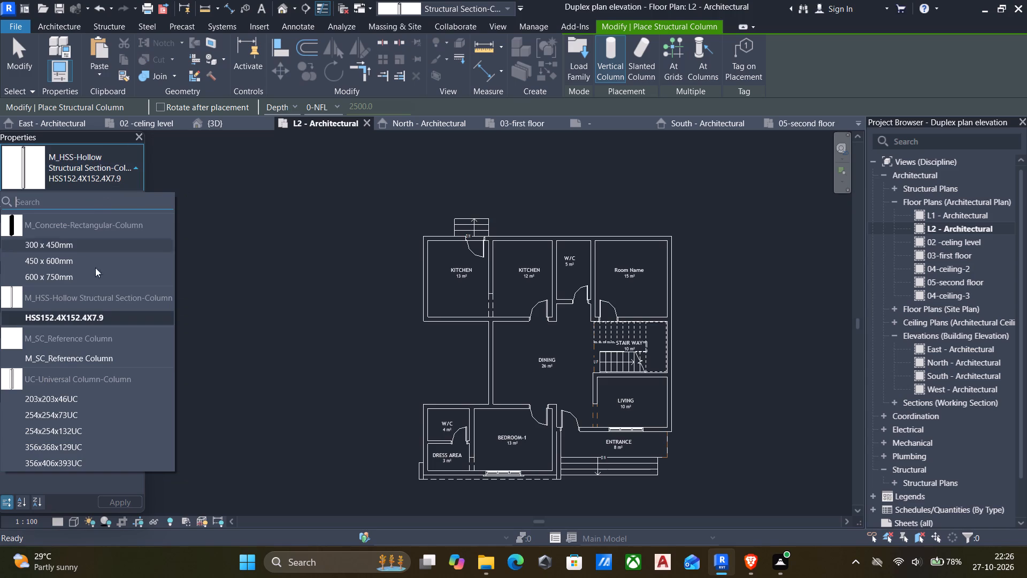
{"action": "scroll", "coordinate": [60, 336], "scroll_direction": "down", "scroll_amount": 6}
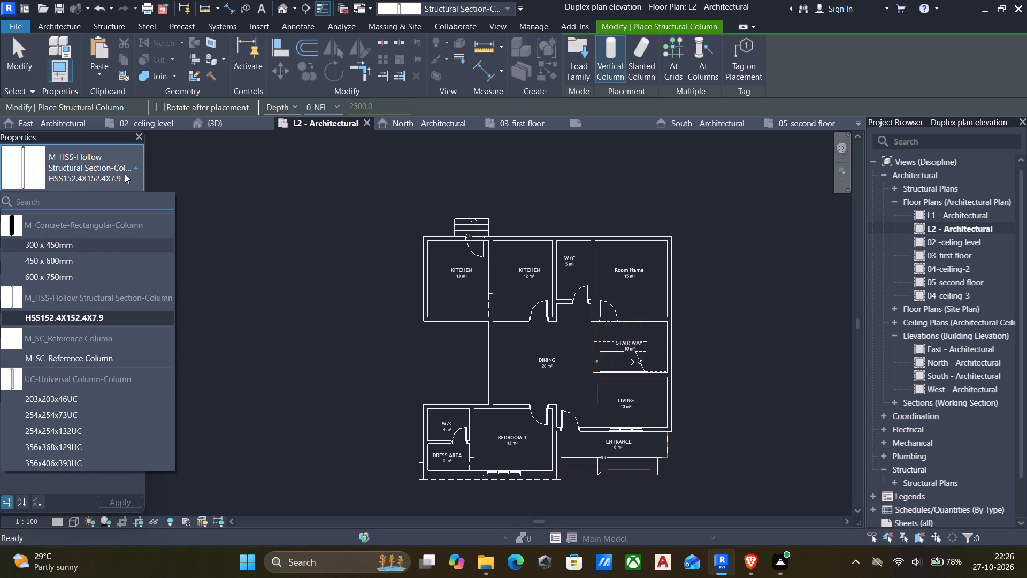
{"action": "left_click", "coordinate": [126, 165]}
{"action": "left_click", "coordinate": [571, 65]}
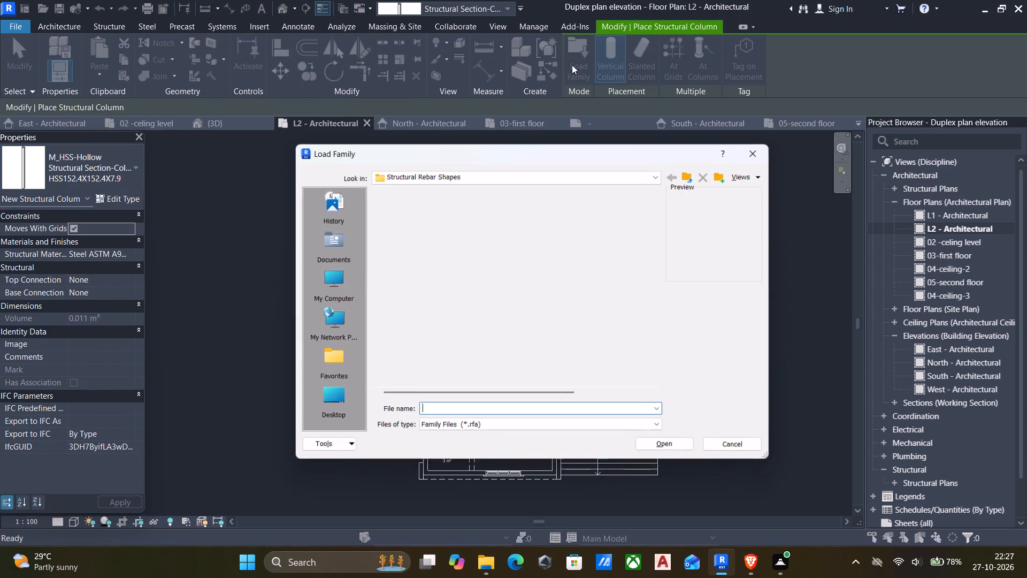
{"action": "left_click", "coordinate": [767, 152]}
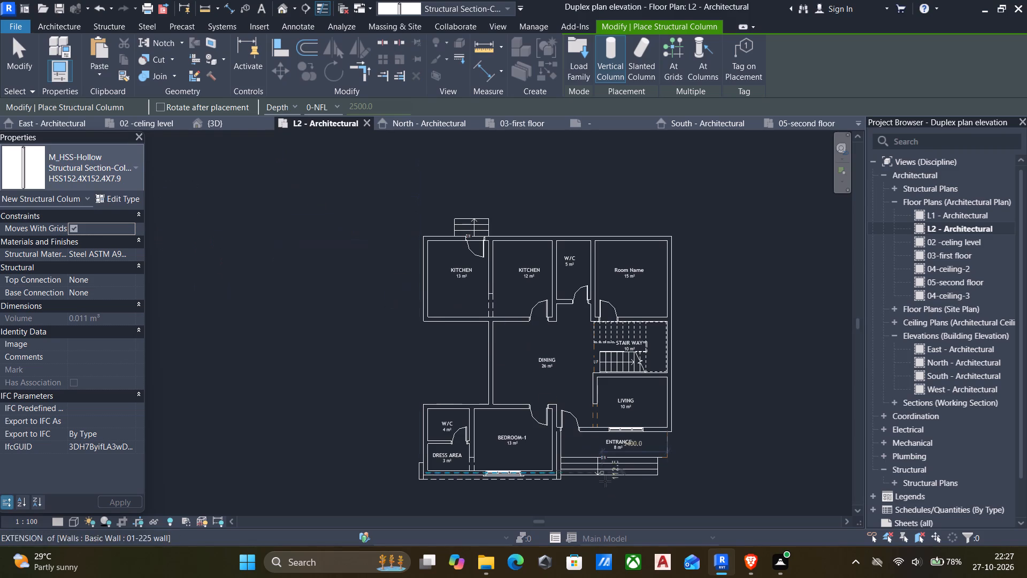
Place a vertical HSS152.4X152.4X7.9 column on the entrance steps, about 700 mm in from the entrance's outer side and 200 mm beyond its front edge.
{"action": "scroll", "coordinate": [629, 482], "scroll_direction": "up", "scroll_amount": 5}
{"action": "scroll", "coordinate": [673, 447], "scroll_direction": "up", "scroll_amount": 9}
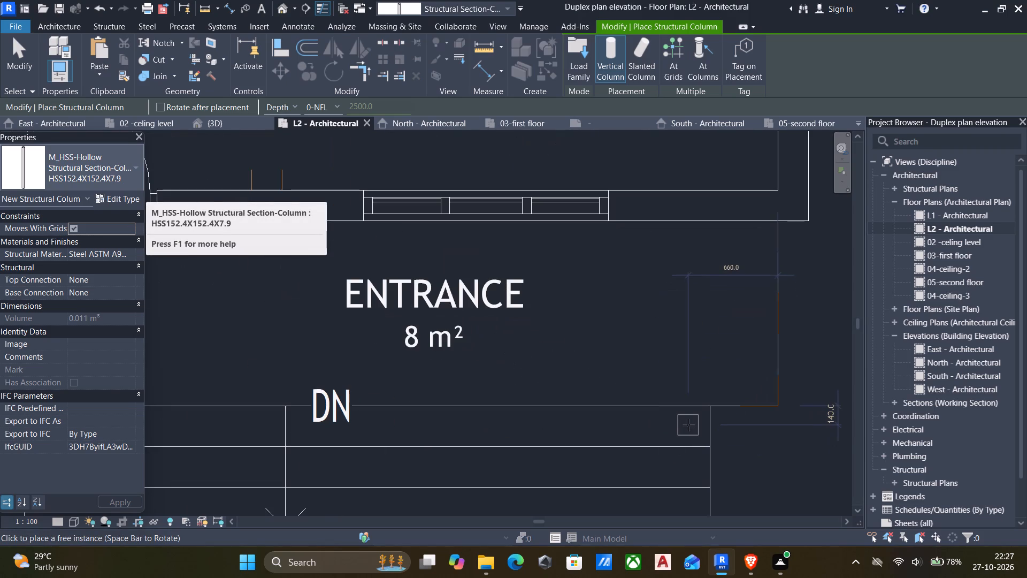
{"action": "scroll", "coordinate": [689, 425], "scroll_direction": "down", "scroll_amount": 4}
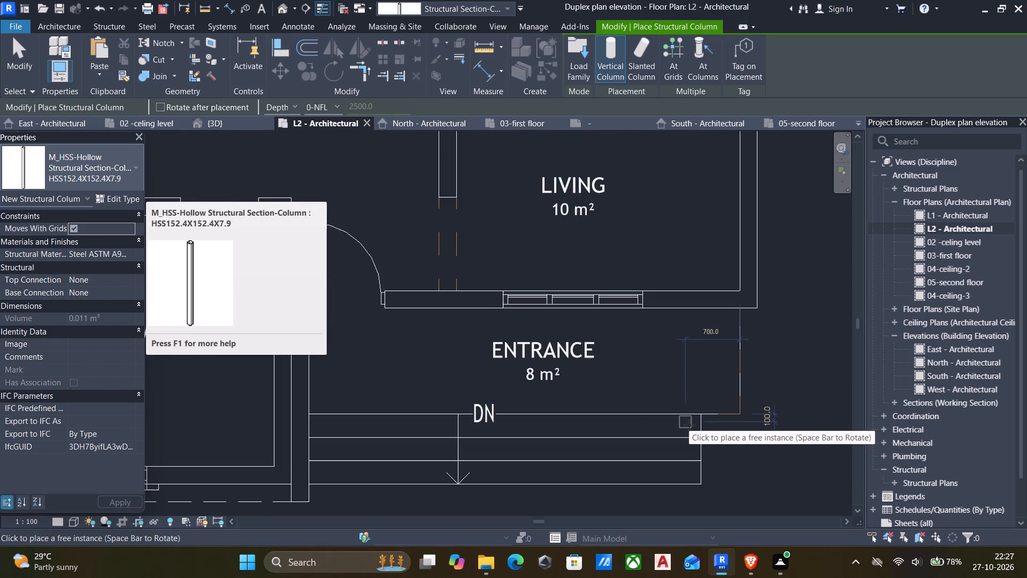
{"action": "left_click", "coordinate": [687, 429]}
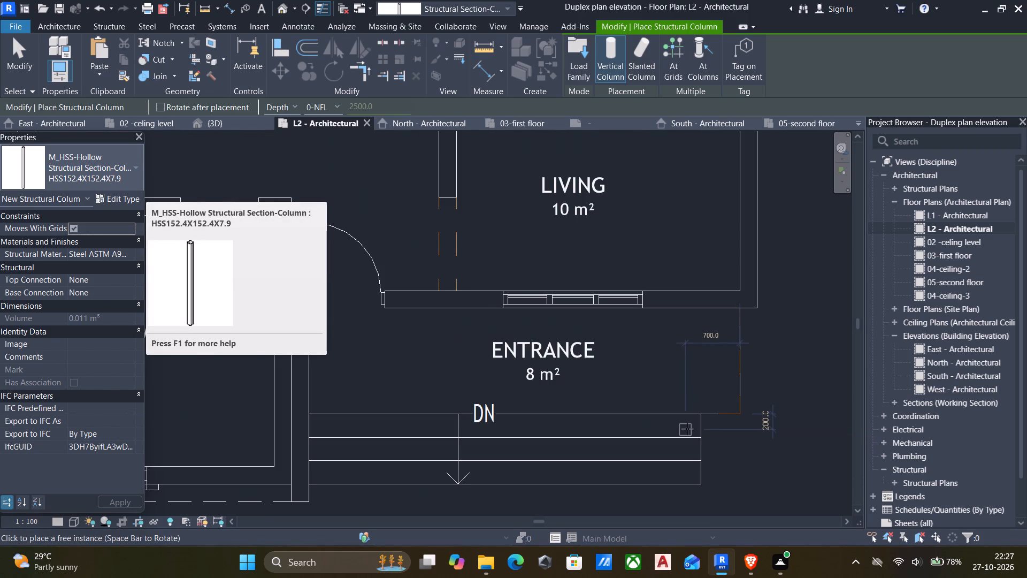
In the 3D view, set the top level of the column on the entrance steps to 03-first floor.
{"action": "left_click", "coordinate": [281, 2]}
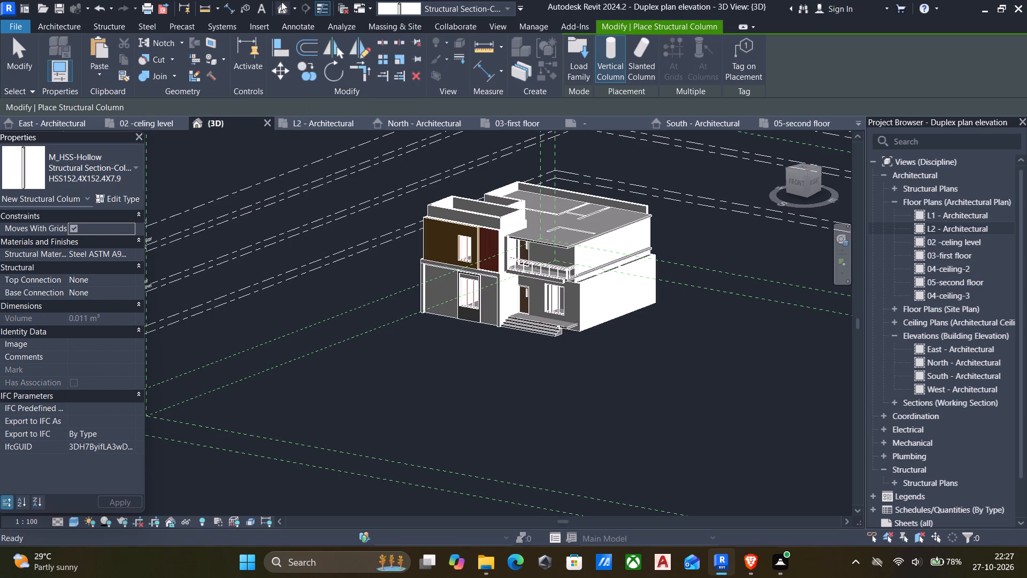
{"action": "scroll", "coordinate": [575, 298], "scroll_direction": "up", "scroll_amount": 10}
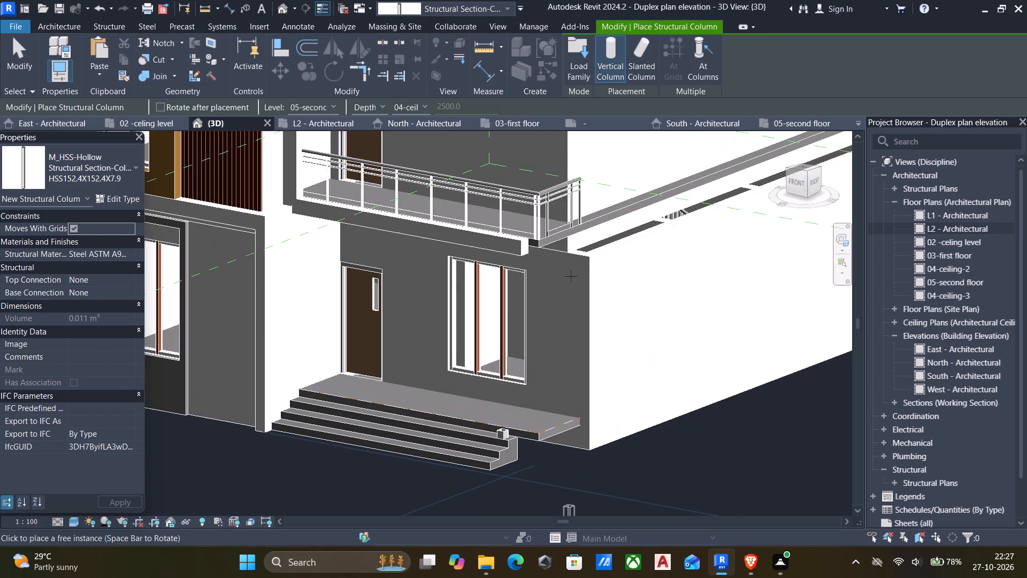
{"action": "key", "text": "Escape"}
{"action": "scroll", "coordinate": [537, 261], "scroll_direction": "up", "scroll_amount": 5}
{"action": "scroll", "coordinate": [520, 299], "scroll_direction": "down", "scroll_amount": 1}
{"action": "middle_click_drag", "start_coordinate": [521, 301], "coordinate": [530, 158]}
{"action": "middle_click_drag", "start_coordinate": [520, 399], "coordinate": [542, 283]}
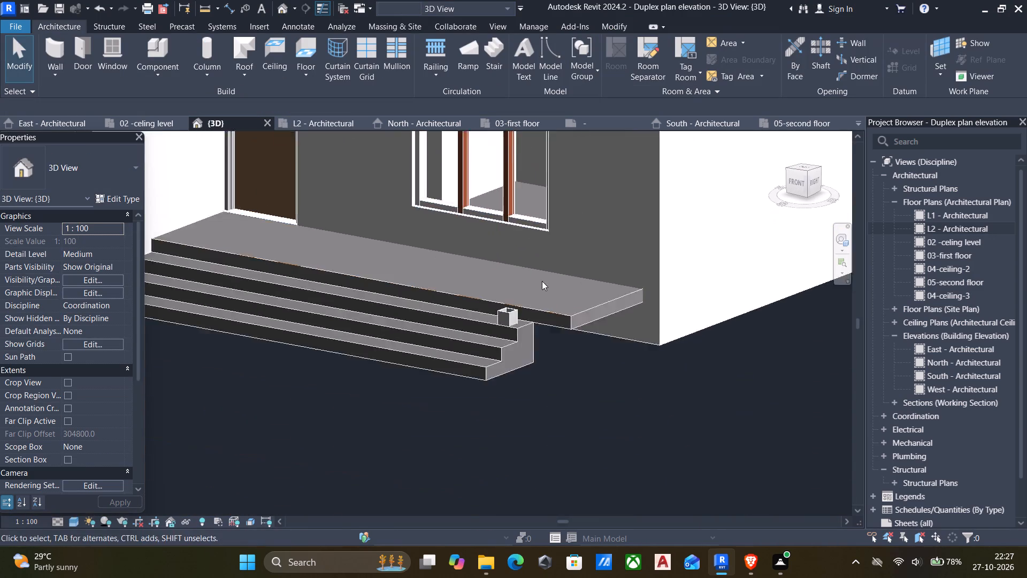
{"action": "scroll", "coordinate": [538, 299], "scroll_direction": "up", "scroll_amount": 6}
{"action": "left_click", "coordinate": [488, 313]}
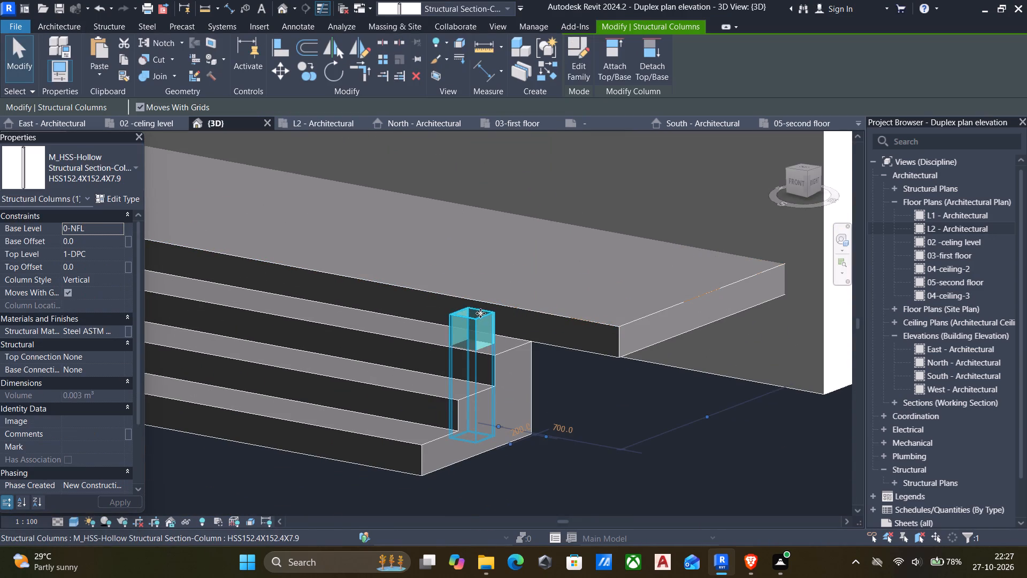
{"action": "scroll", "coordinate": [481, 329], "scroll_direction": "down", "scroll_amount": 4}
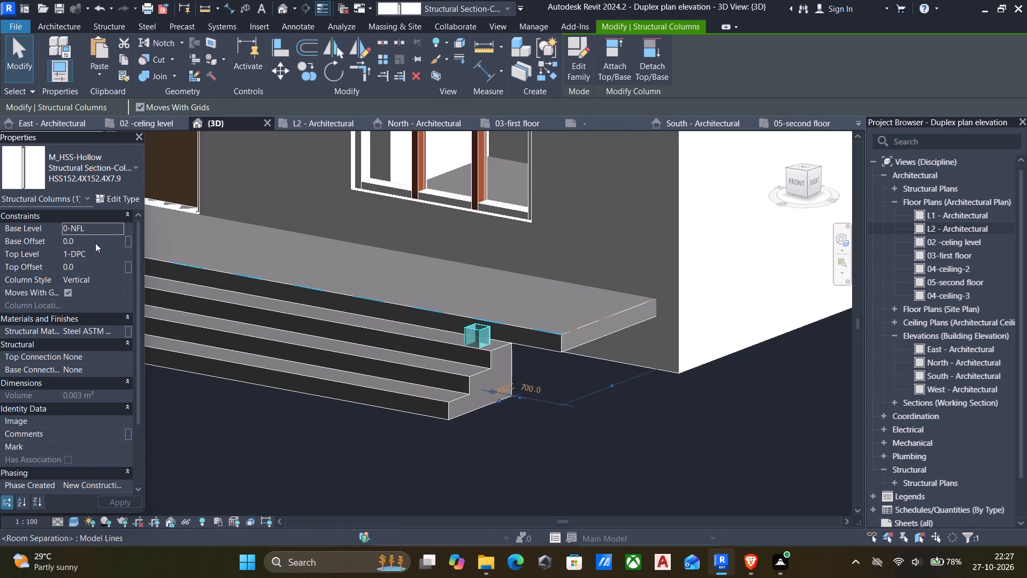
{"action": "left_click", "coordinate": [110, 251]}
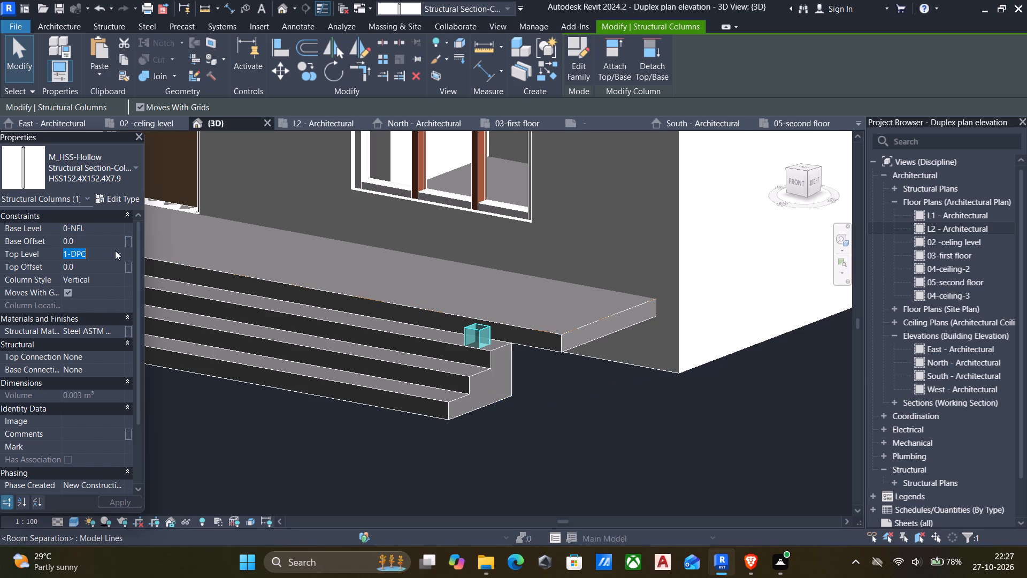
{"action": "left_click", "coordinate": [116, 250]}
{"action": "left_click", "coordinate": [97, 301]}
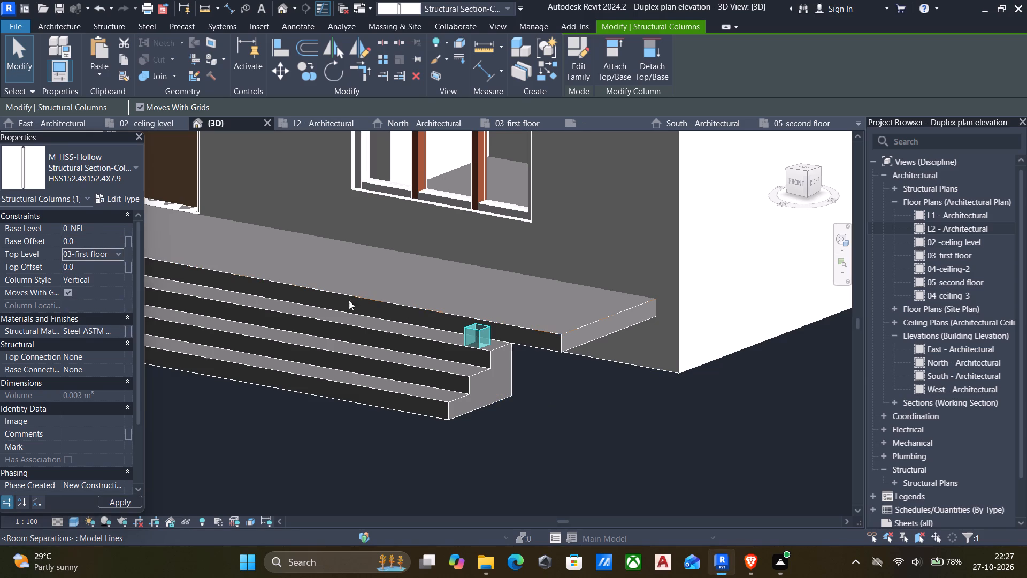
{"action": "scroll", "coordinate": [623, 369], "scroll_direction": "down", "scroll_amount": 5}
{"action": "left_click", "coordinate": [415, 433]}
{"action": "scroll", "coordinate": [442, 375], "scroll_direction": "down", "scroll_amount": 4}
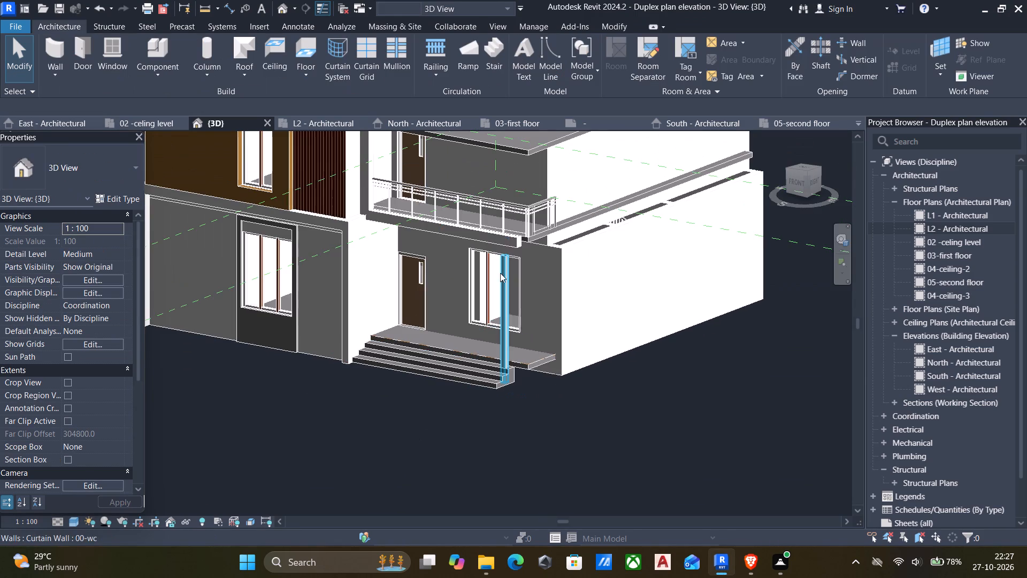
Check the entrance column against the balcony from the building's side and delete the column.
{"action": "middle_click_drag", "start_coordinate": [441, 326], "coordinate": [319, 238], "text": "shift"}
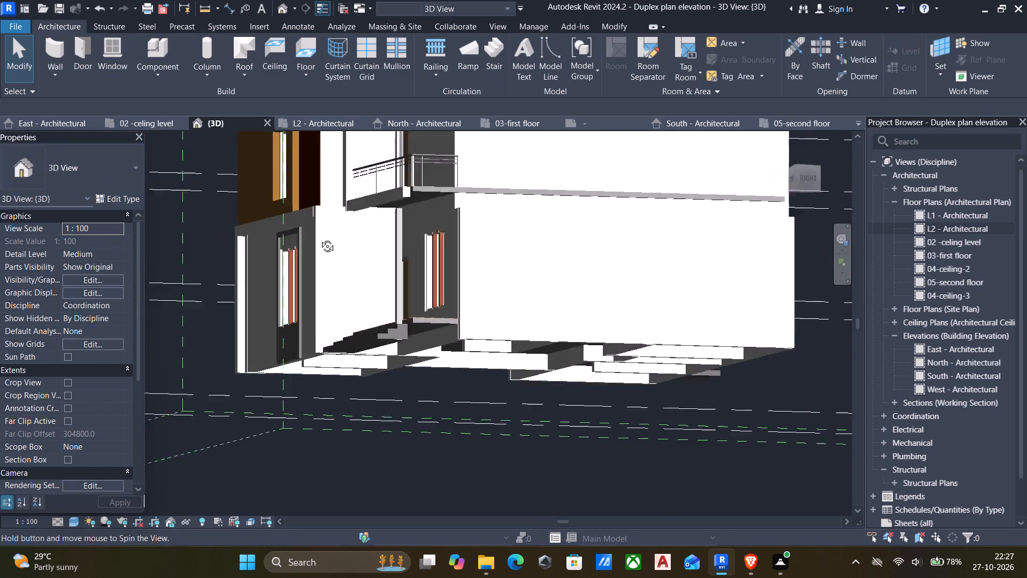
{"action": "middle_click_drag", "start_coordinate": [319, 238], "coordinate": [319, 237], "text": "shift"}
{"action": "middle_click_drag", "start_coordinate": [325, 237], "coordinate": [343, 237], "text": "shift"}
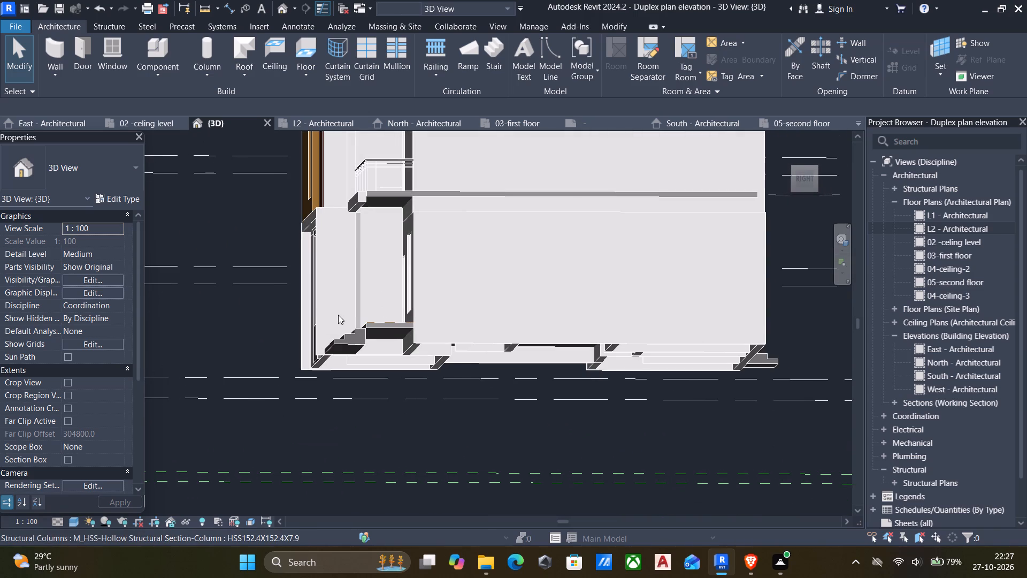
{"action": "left_click", "coordinate": [359, 294]}
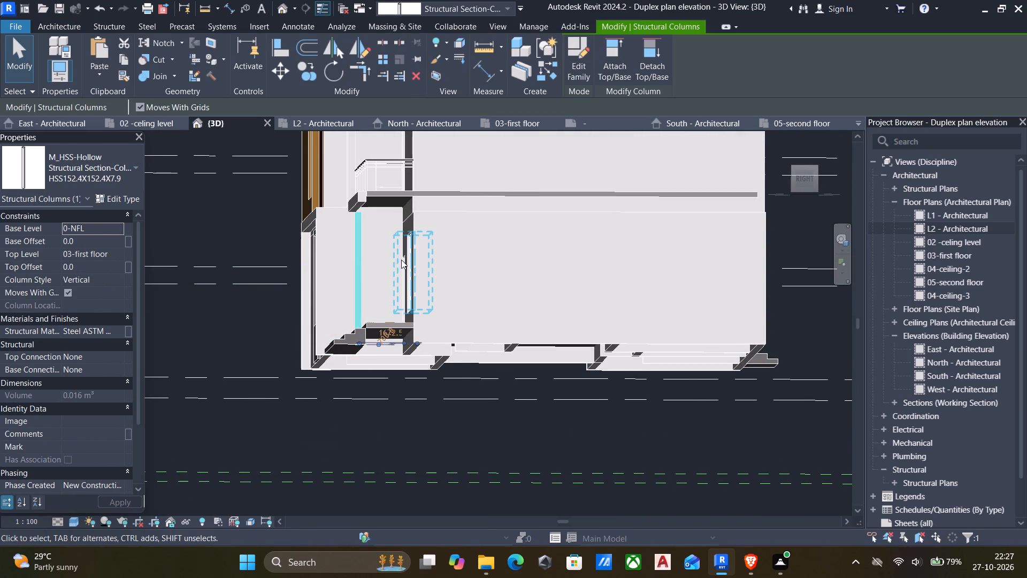
{"action": "key", "text": "Delete"}
Examine the whole building from the front corner, including the facade, entrance steps, balcony and roof.
{"action": "middle_click_drag", "start_coordinate": [423, 323], "coordinate": [423, 324]}
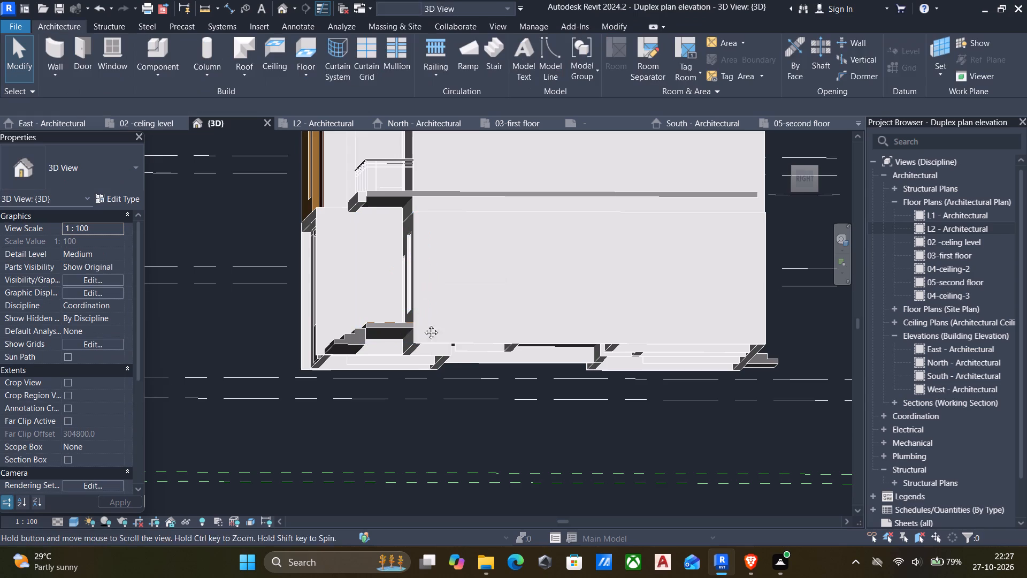
{"action": "middle_click_drag", "start_coordinate": [423, 324], "coordinate": [699, 474]}
{"action": "left_click_drag", "start_coordinate": [417, 332], "coordinate": [389, 374]}
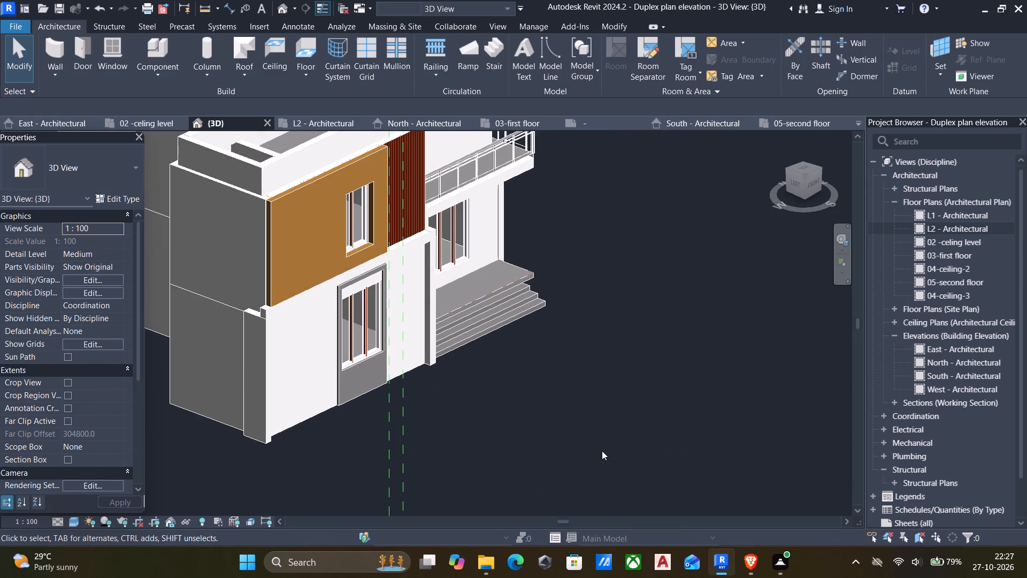
{"action": "middle_click_drag", "start_coordinate": [602, 451], "coordinate": [621, 544]}
{"action": "scroll", "coordinate": [621, 544], "scroll_direction": "down", "scroll_amount": 1}
{"action": "scroll", "coordinate": [601, 474], "scroll_direction": "down", "scroll_amount": 2}
{"action": "middle_click_drag", "start_coordinate": [609, 448], "coordinate": [649, 337]}
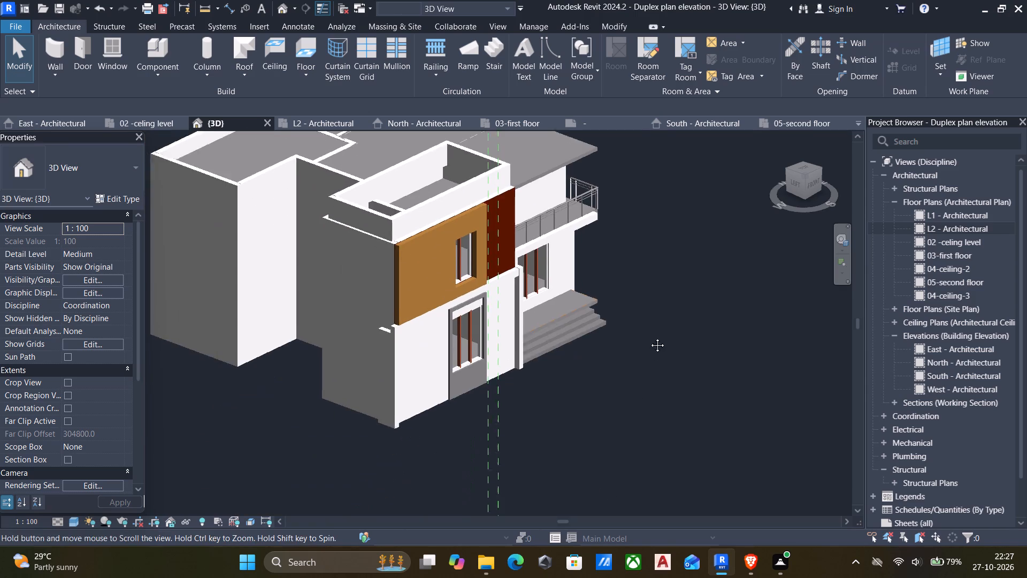
{"action": "middle_click_drag", "start_coordinate": [649, 337], "coordinate": [652, 331]}
{"action": "scroll", "coordinate": [629, 330], "scroll_direction": "down", "scroll_amount": 4}
{"action": "middle_click_drag", "start_coordinate": [628, 331], "coordinate": [573, 406]}
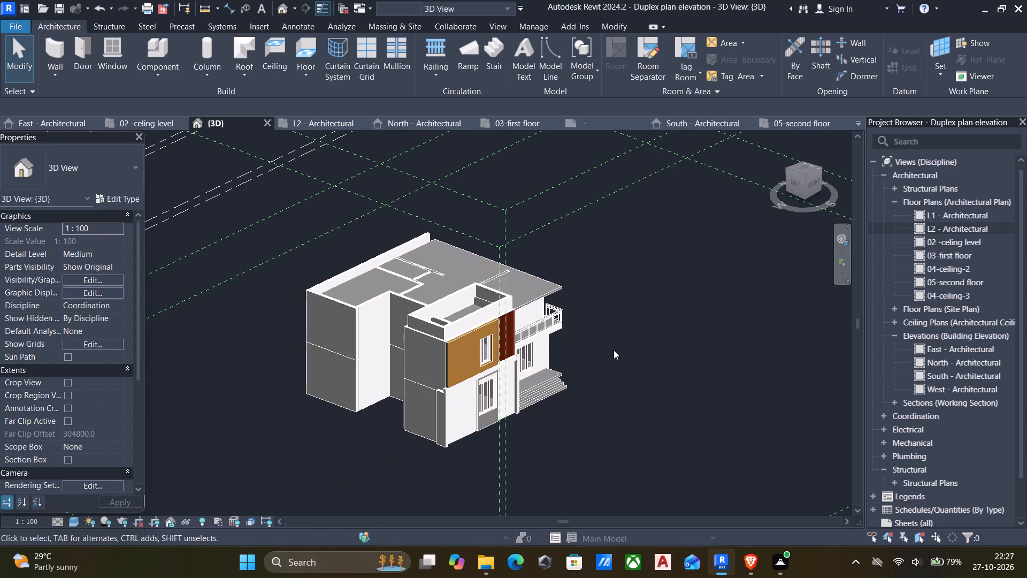
Save the duplex project.
{"action": "key", "text": "ctrl+s"}
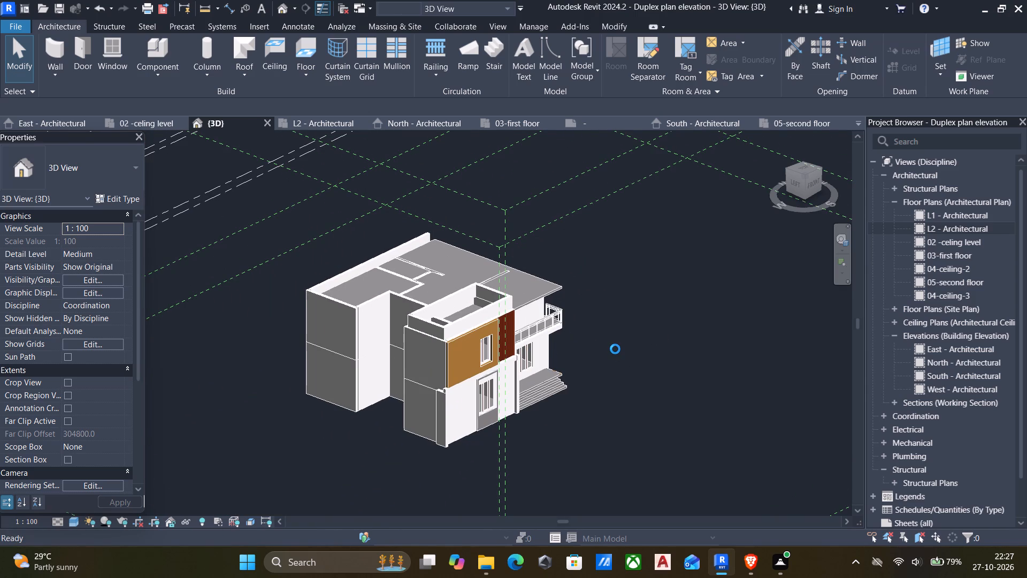
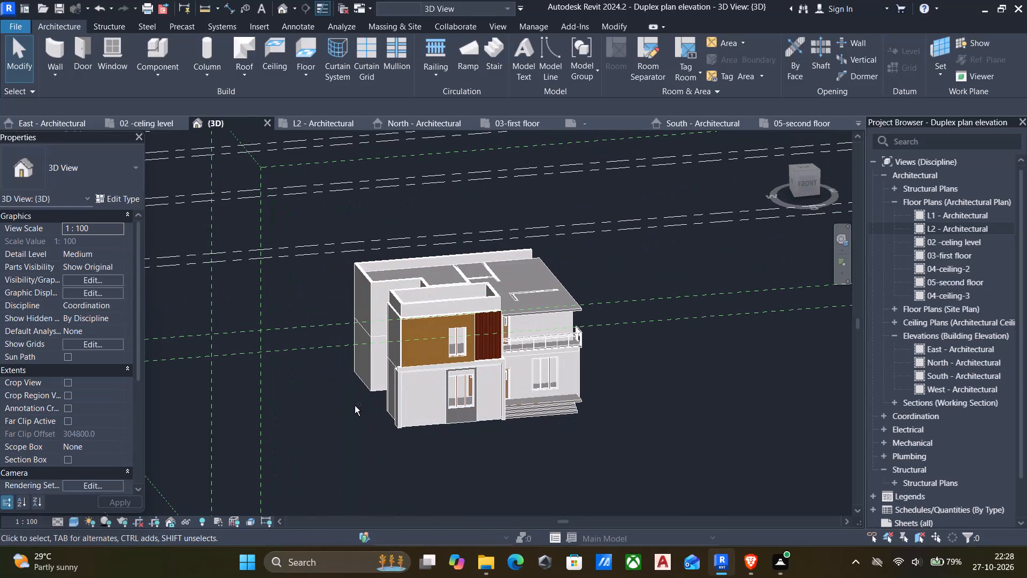
Set the 3D view's print range to the visible portion of the current window and preview the print.
{"action": "key", "text": "ctrl+p"}
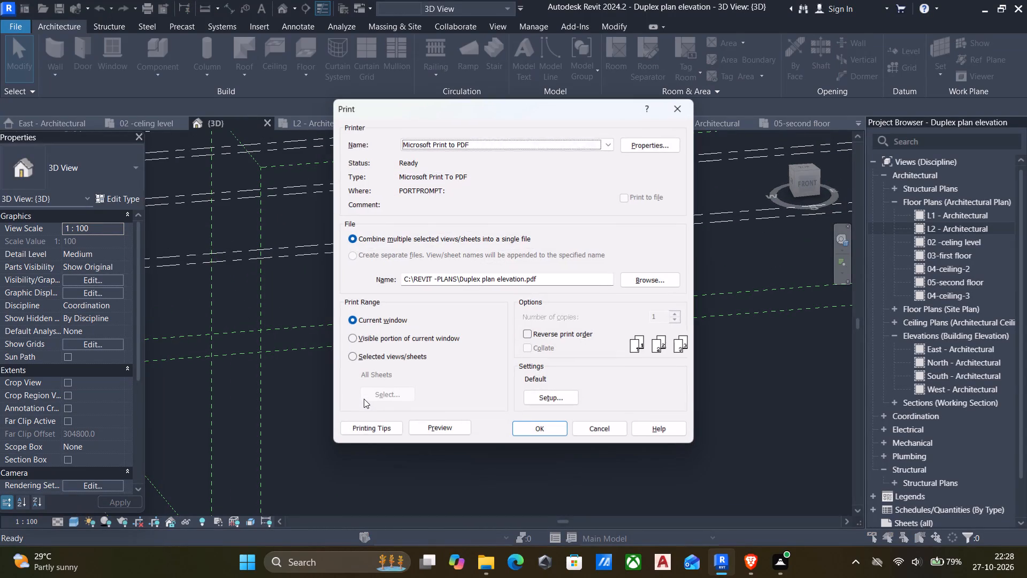
{"action": "left_click", "coordinate": [354, 338]}
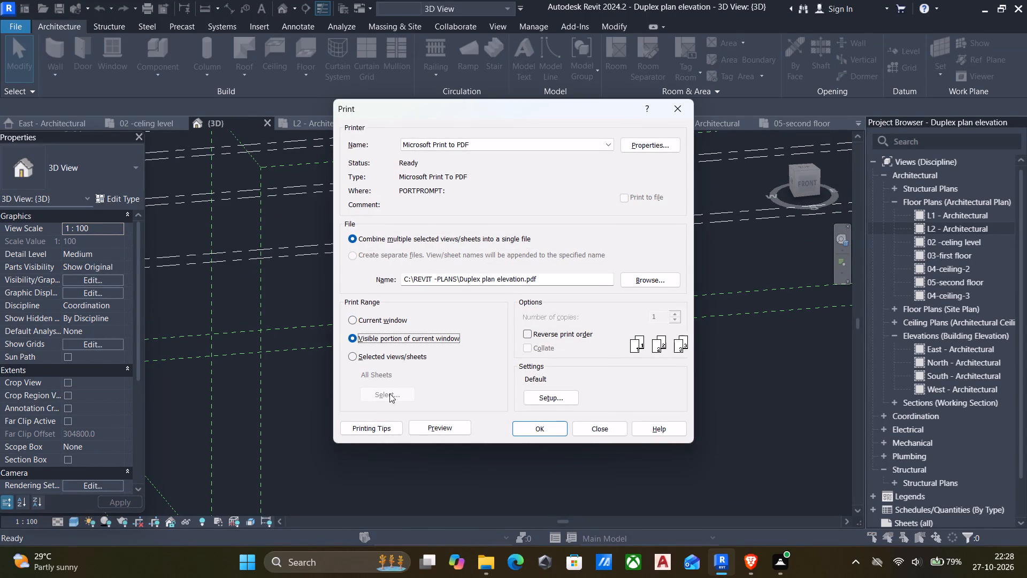
{"action": "left_click", "coordinate": [433, 436]}
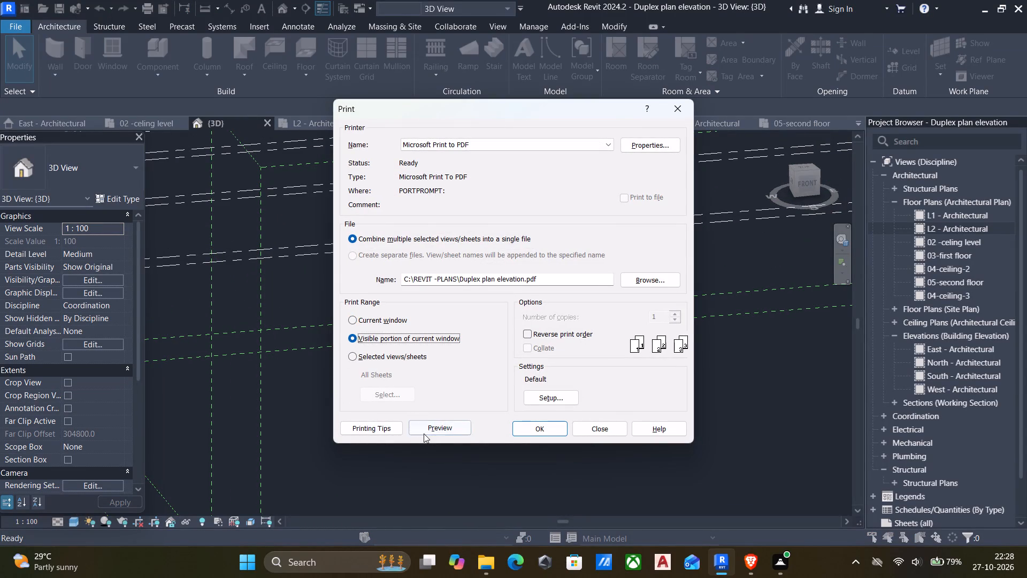
{"action": "left_click", "coordinate": [423, 433]}
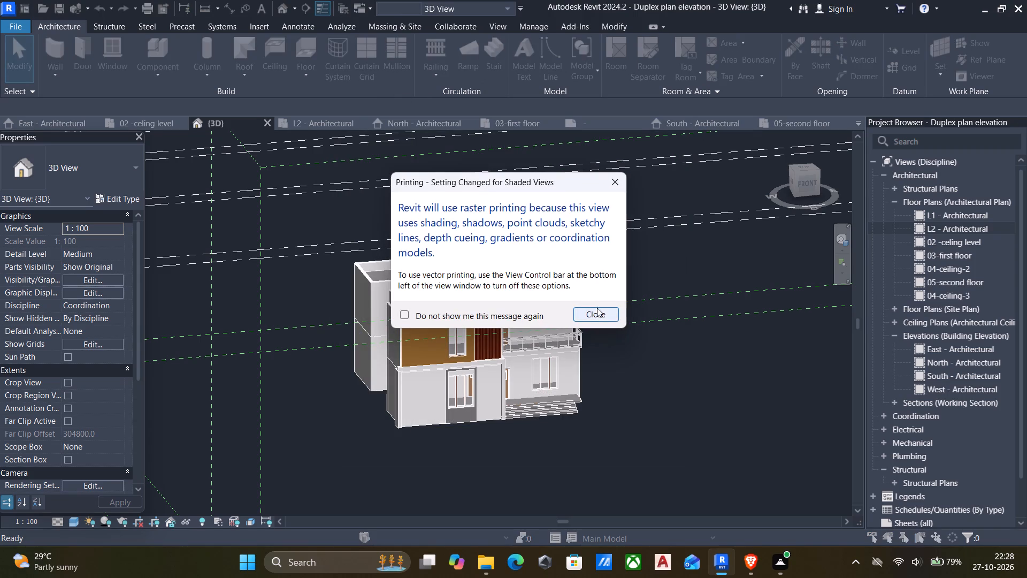
{"action": "left_click", "coordinate": [598, 308]}
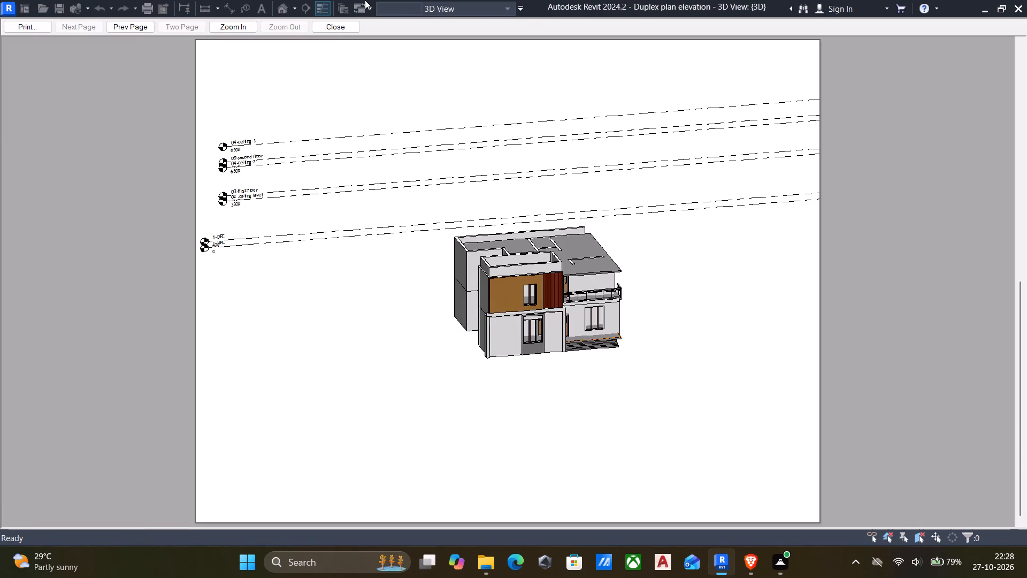
{"action": "left_click", "coordinate": [348, 26]}
Print the visible portion of the 3D house view to PDF, saving it as "plan design" in the REVIT -PLANS folder.
{"action": "scroll", "coordinate": [423, 331], "scroll_direction": "up", "scroll_amount": 4}
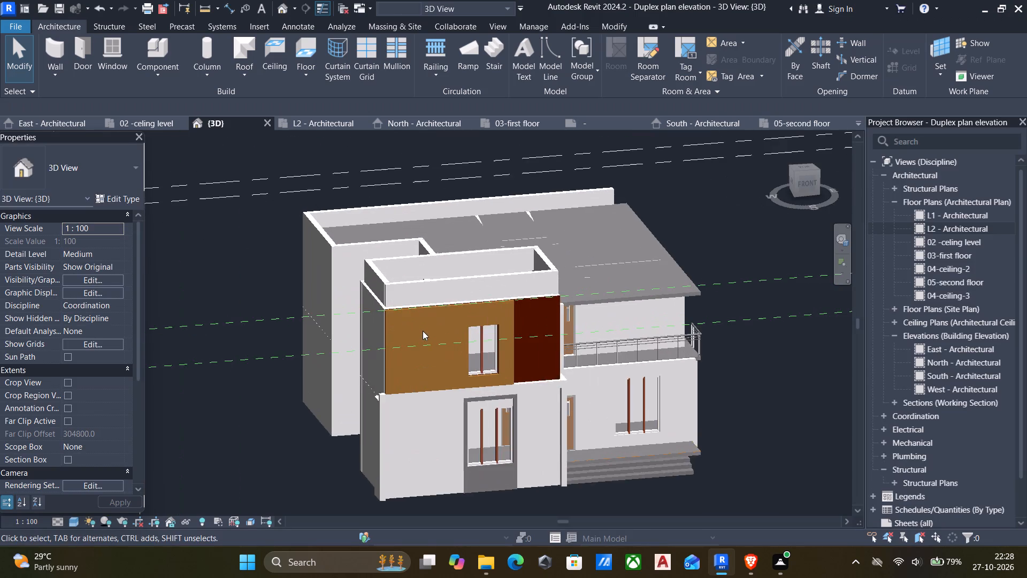
{"action": "scroll", "coordinate": [485, 401], "scroll_direction": "down", "scroll_amount": 1}
{"action": "middle_click_drag", "start_coordinate": [486, 402], "coordinate": [372, 388]}
{"action": "scroll", "coordinate": [372, 388], "scroll_direction": "up", "scroll_amount": 3}
{"action": "scroll", "coordinate": [367, 406], "scroll_direction": "down", "scroll_amount": 2}
{"action": "middle_click_drag", "start_coordinate": [368, 407], "coordinate": [399, 415]}
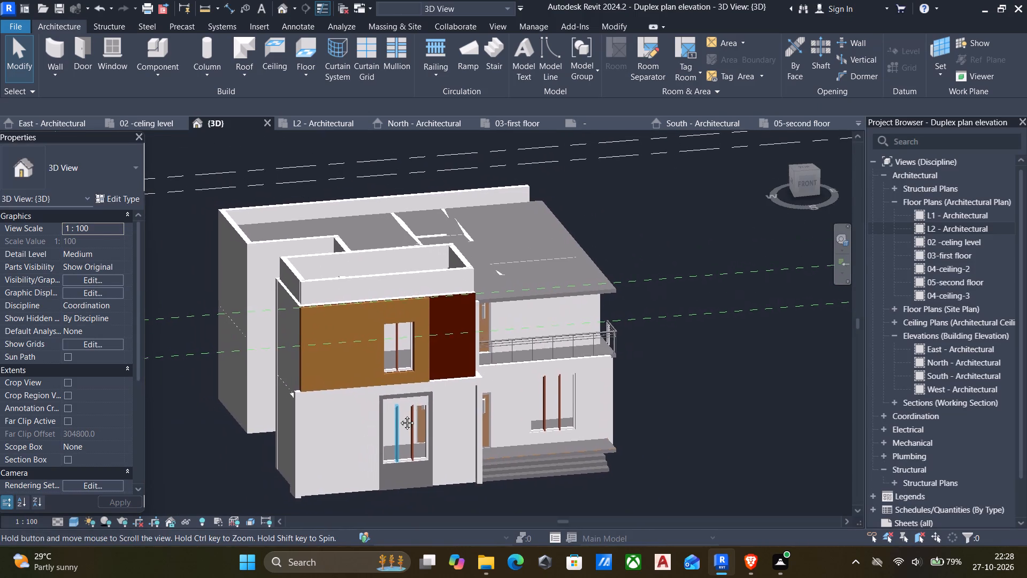
{"action": "middle_click_drag", "start_coordinate": [399, 415], "coordinate": [401, 415]}
{"action": "key", "text": "ctrl+p"}
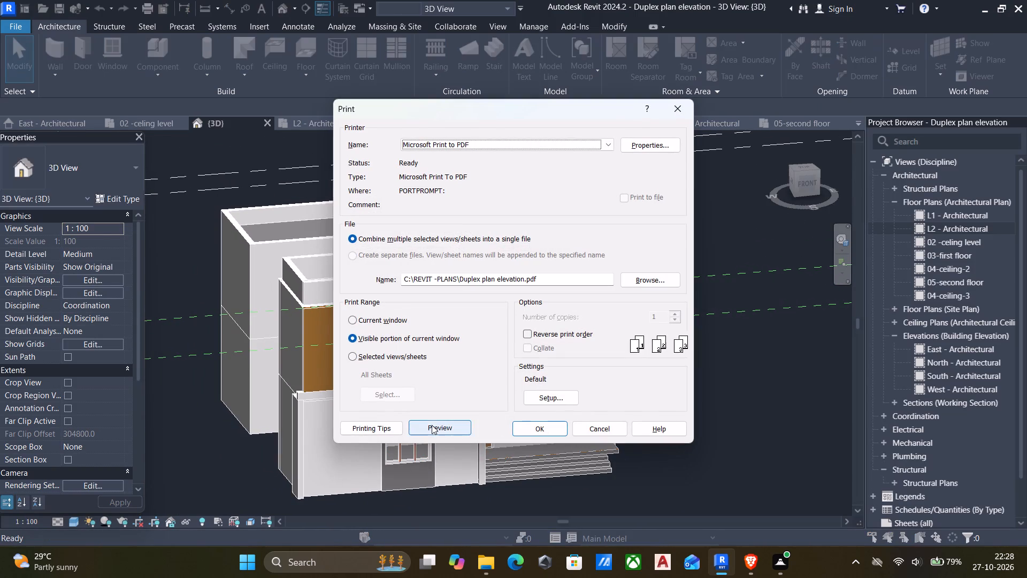
{"action": "left_click", "coordinate": [523, 433]}
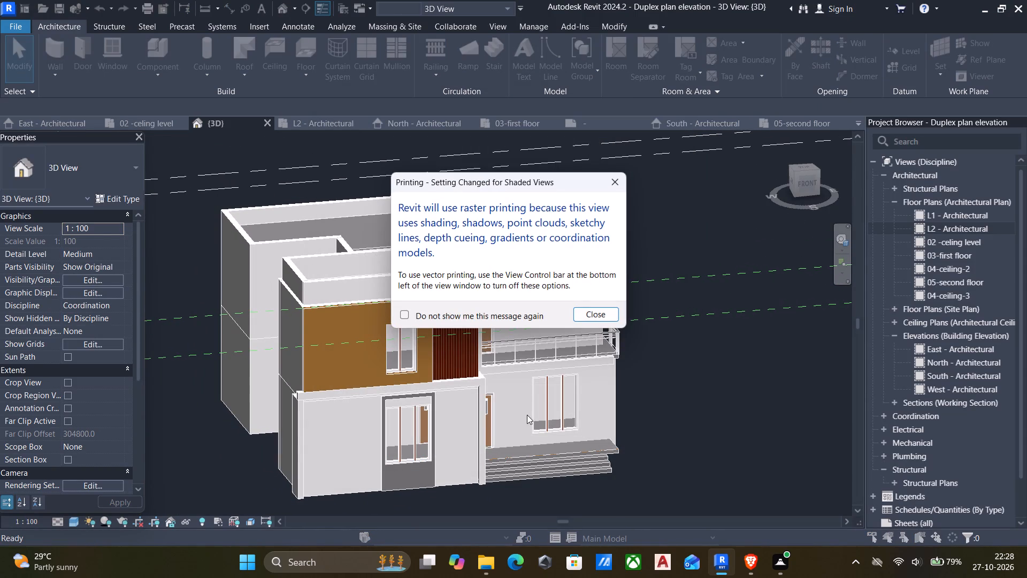
{"action": "left_click", "coordinate": [589, 315]}
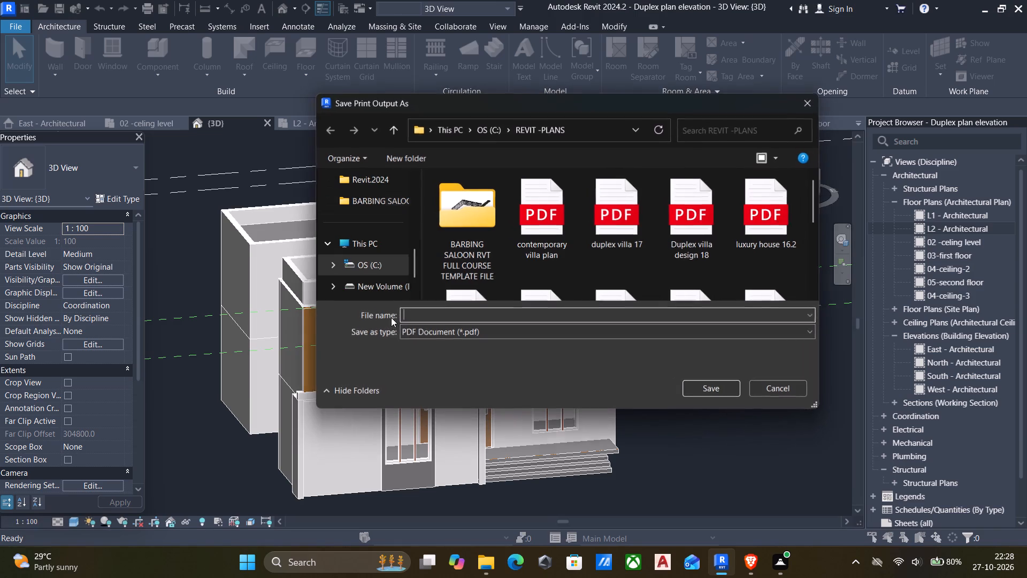
{"action": "left_click", "coordinate": [415, 316]}
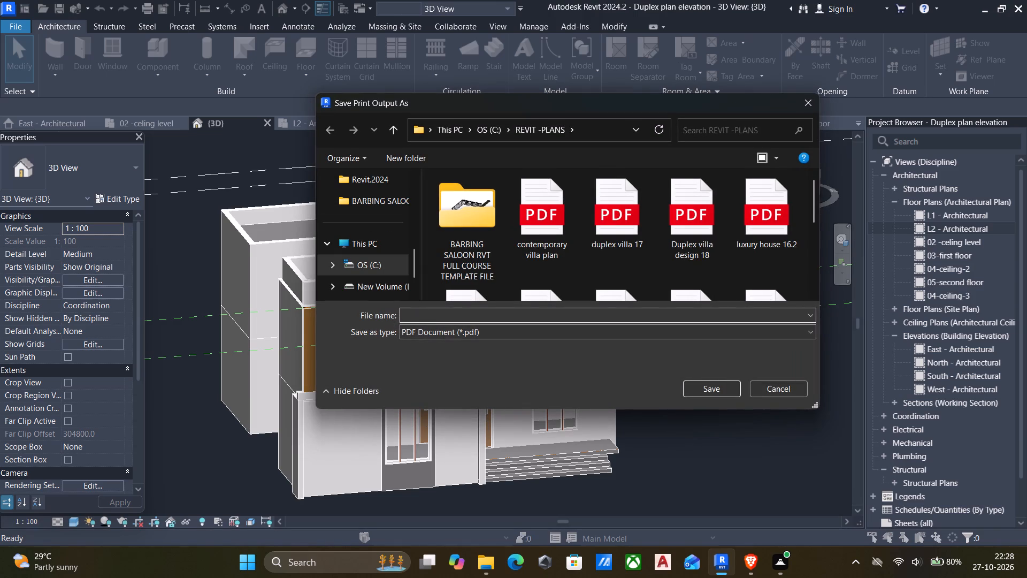
{"action": "type", "text": "plan design"}
{"action": "left_click", "coordinate": [699, 385]}
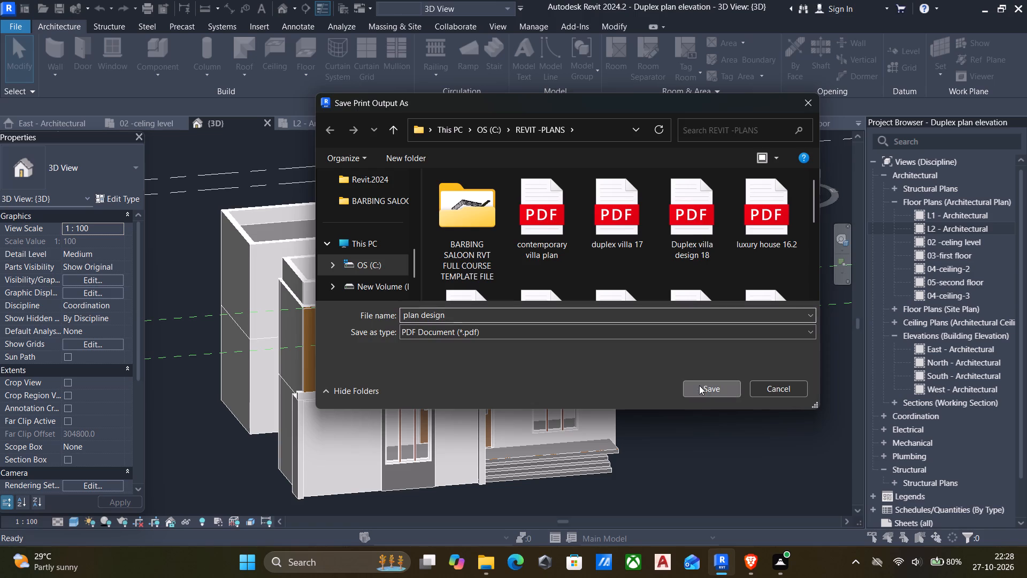